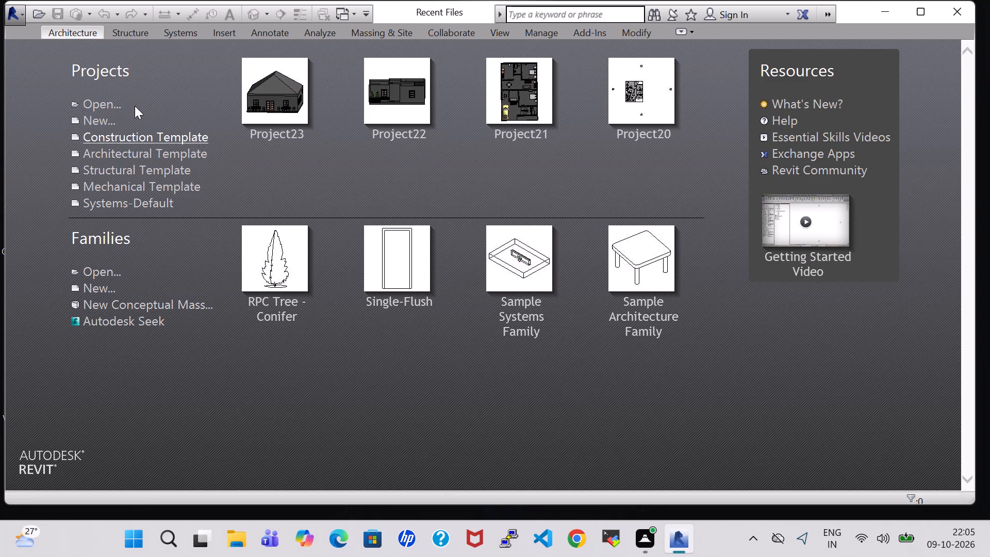
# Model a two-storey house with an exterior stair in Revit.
# Create a new project based on the Architectural Template.
pyautogui.click(92, 120)
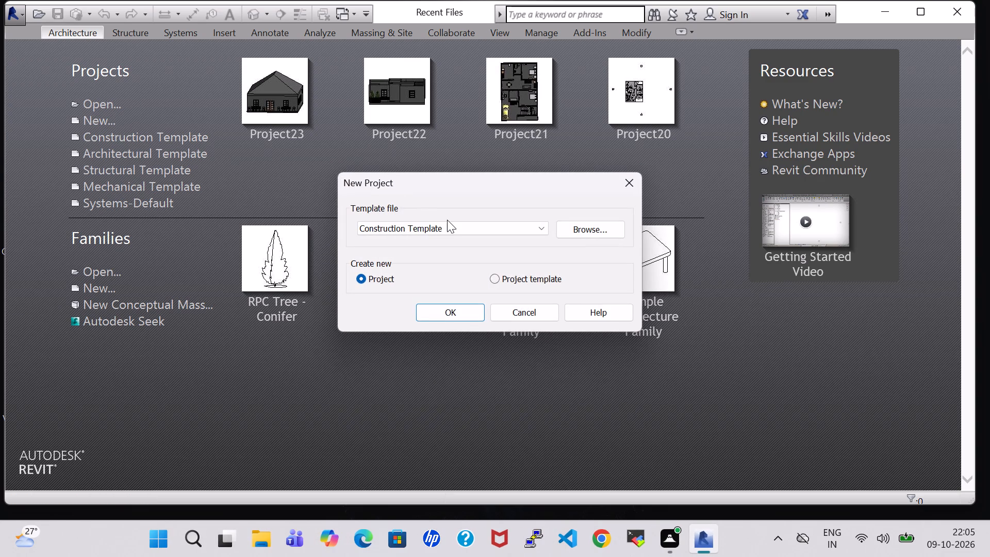
pyautogui.click(447, 220)
pyautogui.click(450, 224)
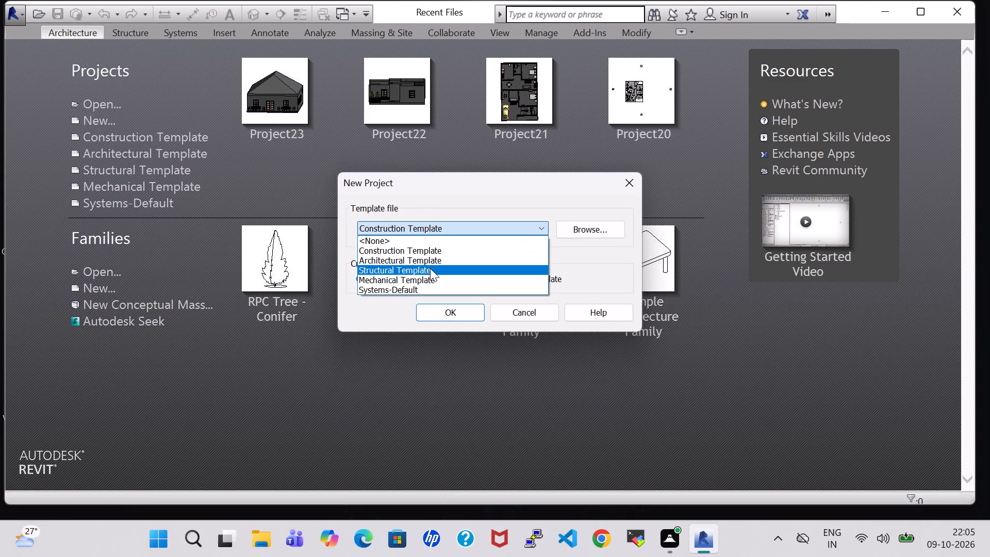
pyautogui.click(429, 256)
pyautogui.click(451, 313)
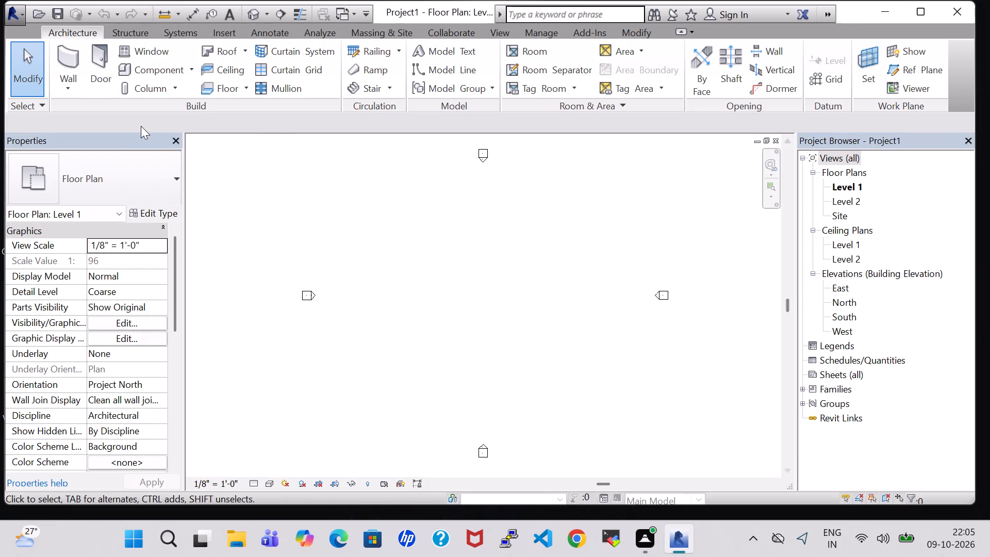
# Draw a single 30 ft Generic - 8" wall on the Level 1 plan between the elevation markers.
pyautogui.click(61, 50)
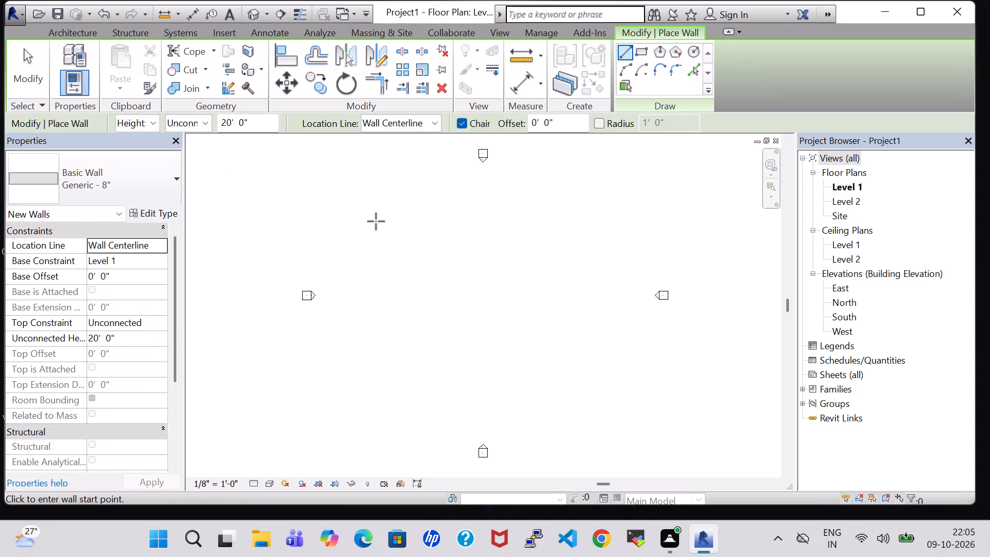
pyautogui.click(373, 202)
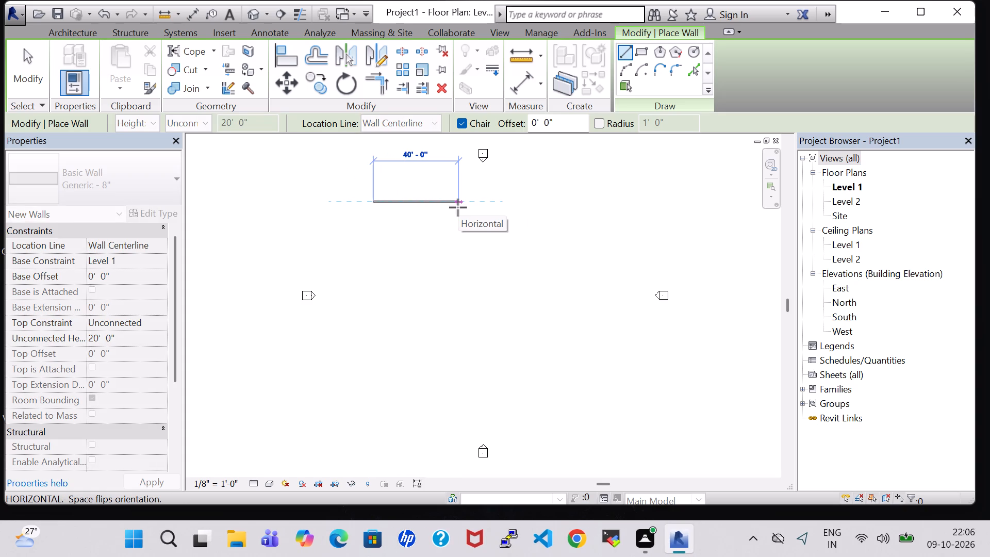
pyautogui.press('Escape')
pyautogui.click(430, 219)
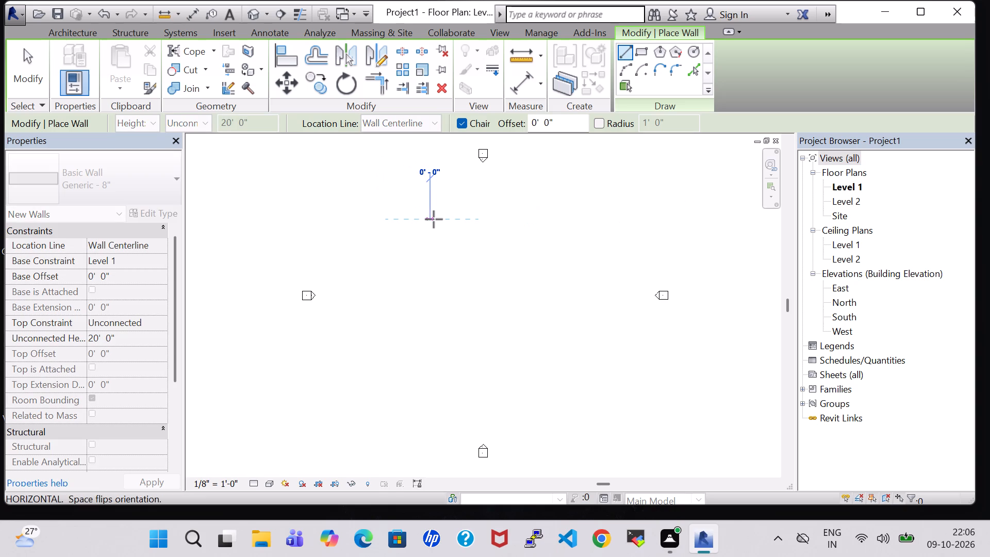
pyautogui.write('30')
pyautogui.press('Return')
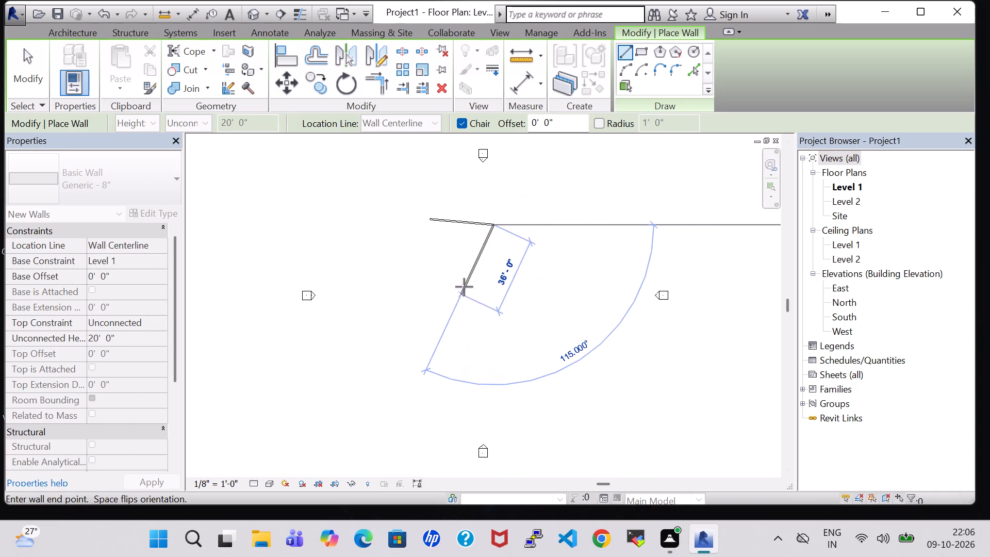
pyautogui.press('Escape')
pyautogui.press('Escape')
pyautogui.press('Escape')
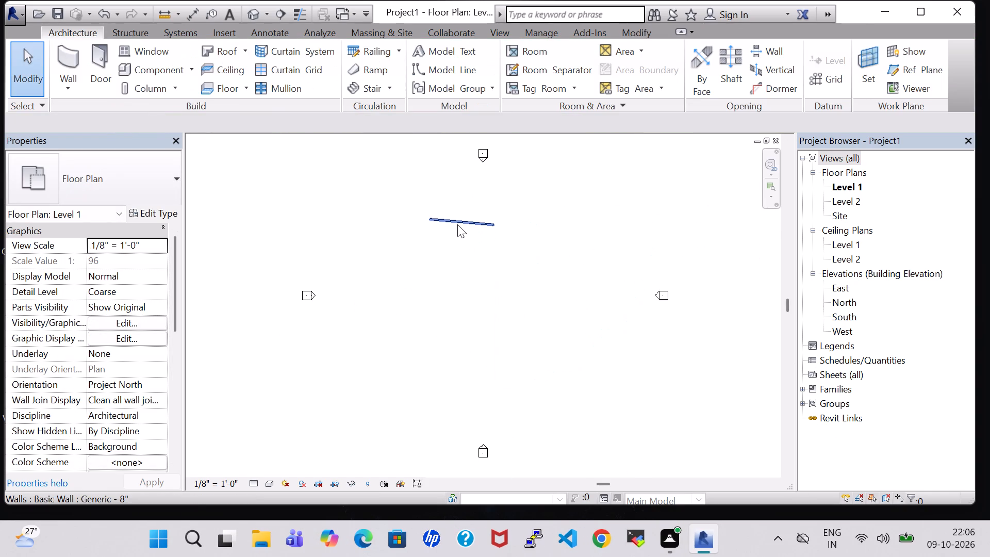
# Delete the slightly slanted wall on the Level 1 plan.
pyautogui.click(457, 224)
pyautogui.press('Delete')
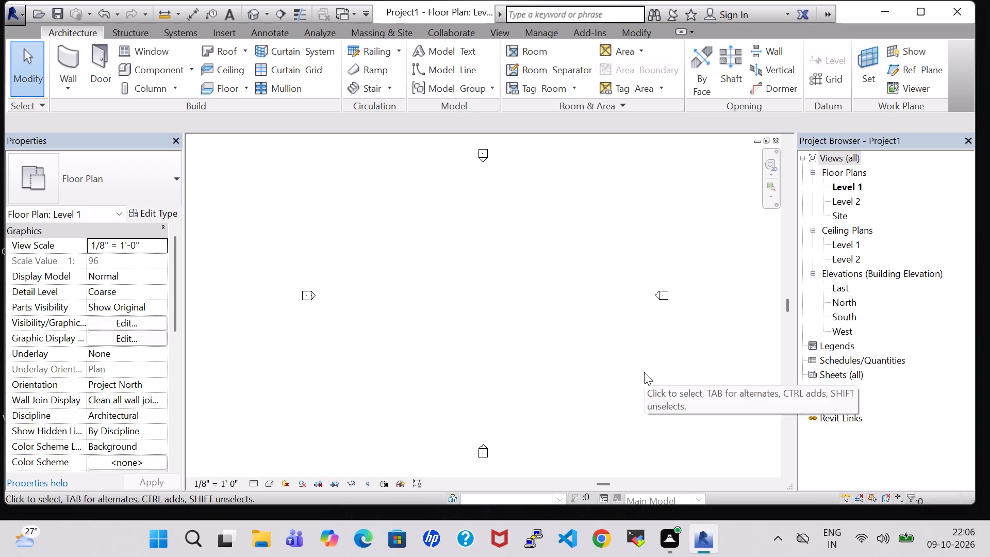
# Draw a closed rectangular outline of Generic - 8" walls, 30 ft wide and about 60 ft long, on the Level 1 plan.
pyautogui.hscroll(1, 0, 365)
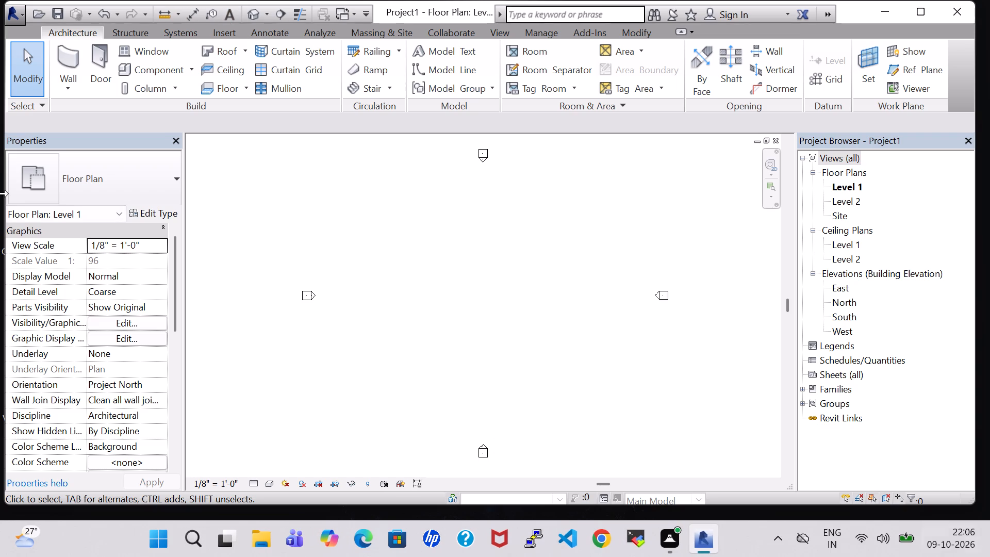
pyautogui.click(54, 47)
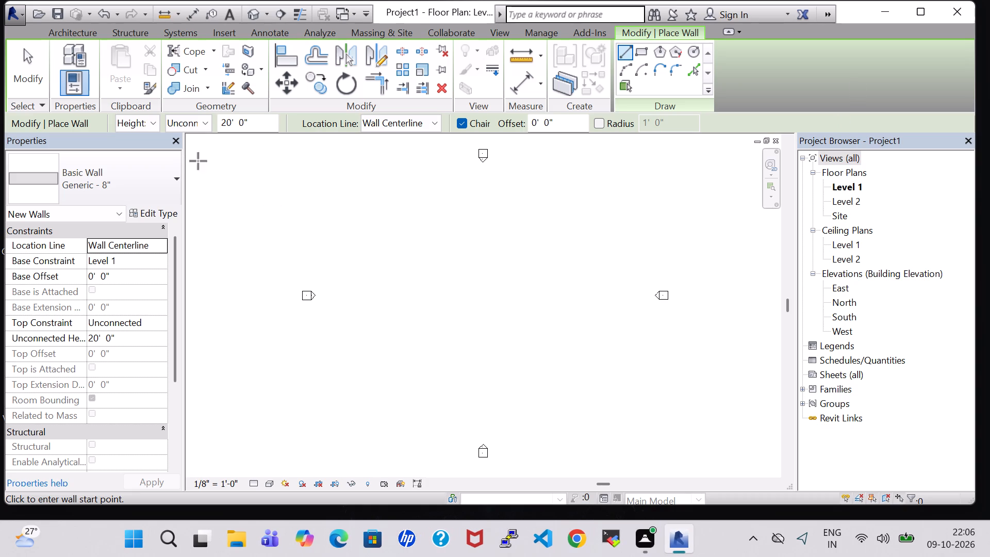
pyautogui.click(408, 214)
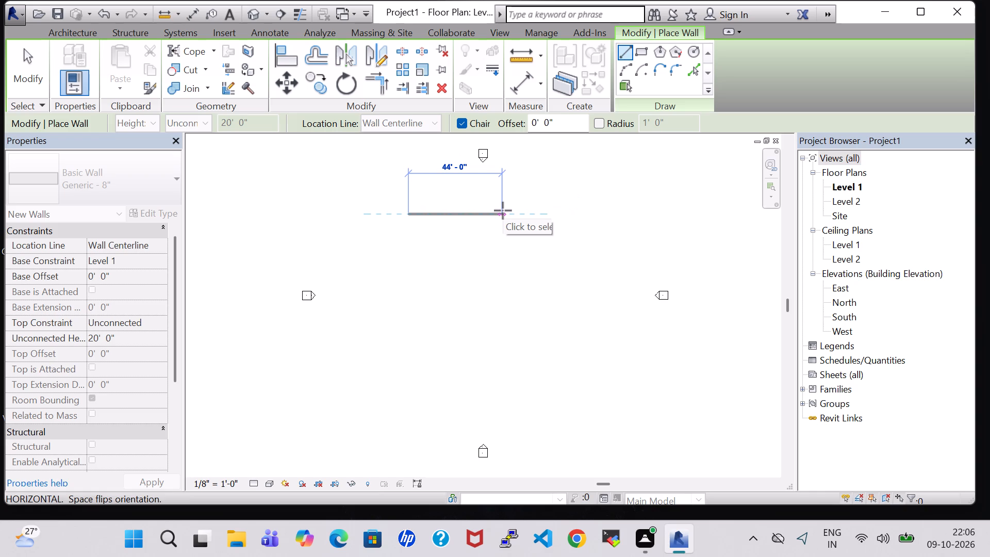
pyautogui.write('30')
pyautogui.press('Return')
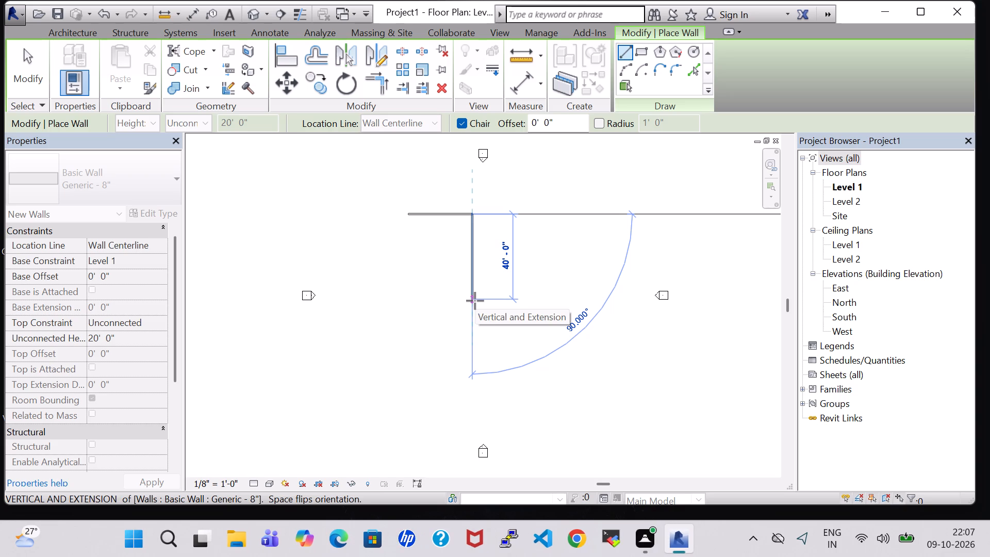
pyautogui.click(478, 346)
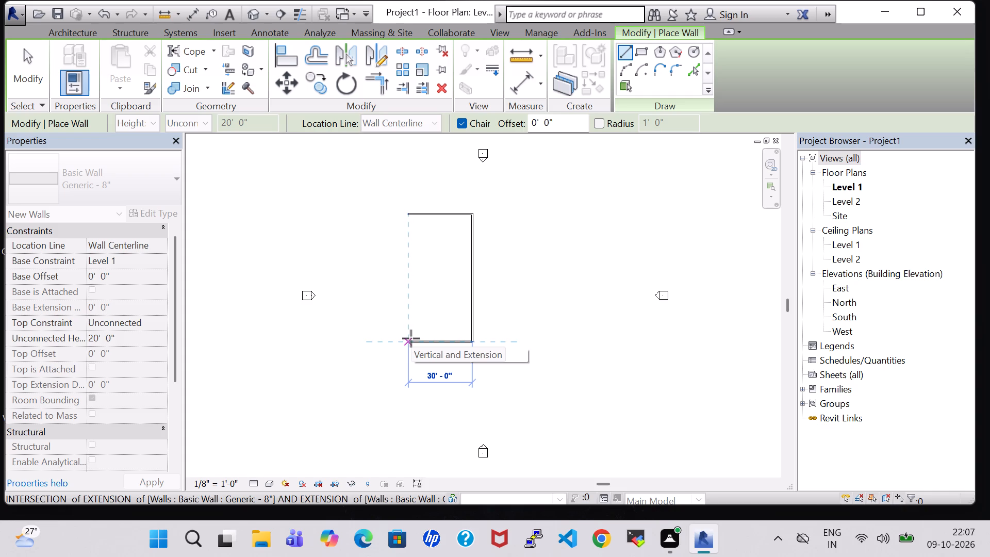
pyautogui.click(411, 338)
pyautogui.click(408, 218)
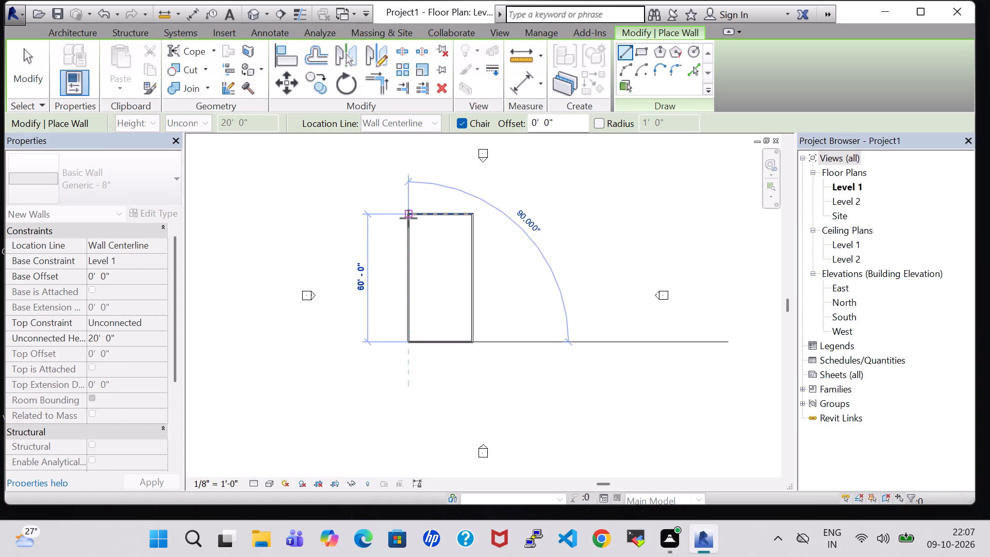
pyautogui.press('Escape')
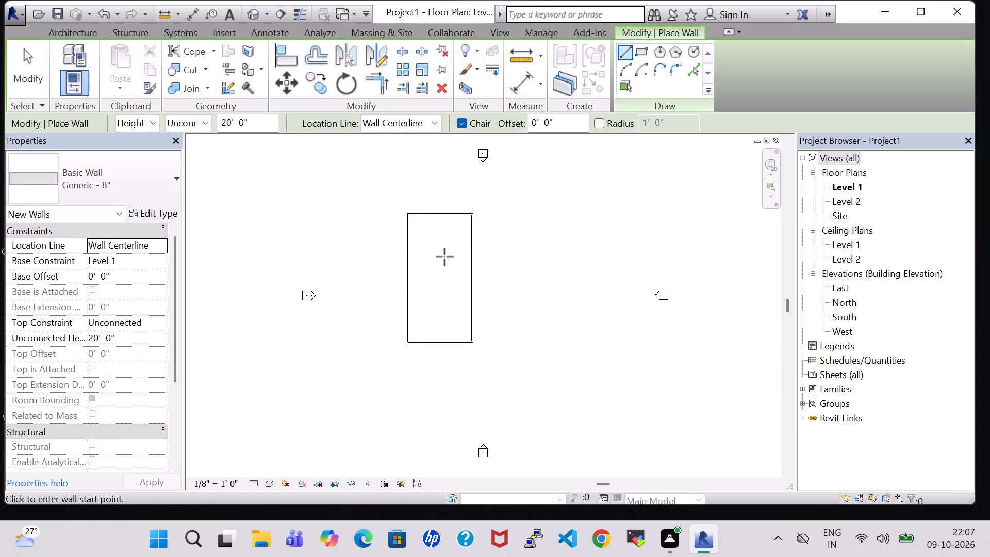
pyautogui.scroll(7, 444, 257)
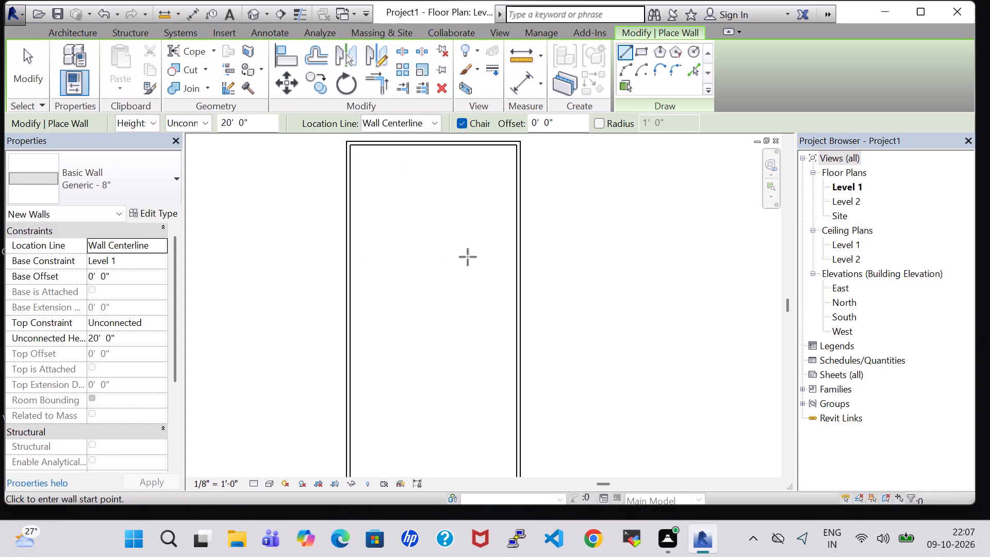
pyautogui.press('Escape')
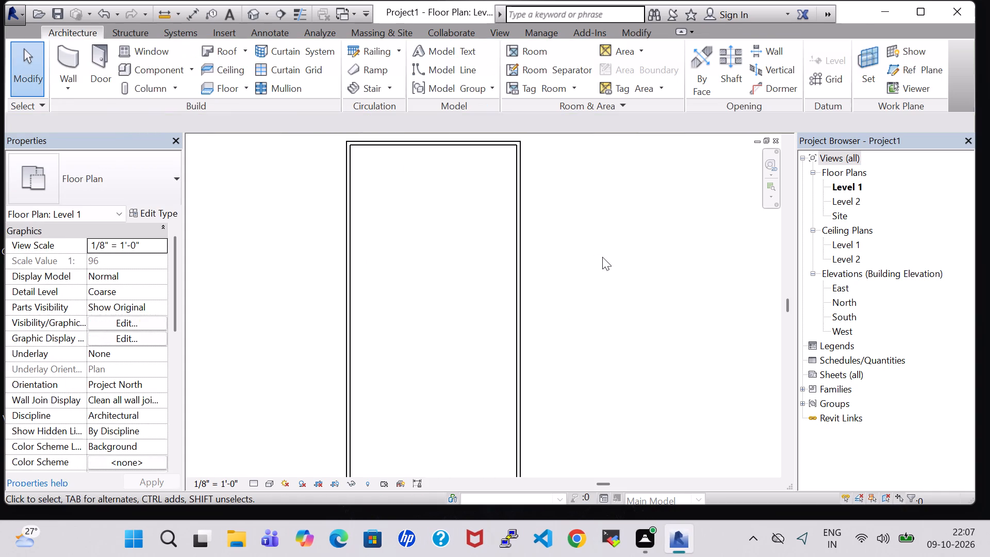
# Check the wall outline in the Level 2 plan, the 3D view and the East elevation, and return to the Level 1 plan.
pyautogui.doubleClick(852, 201)
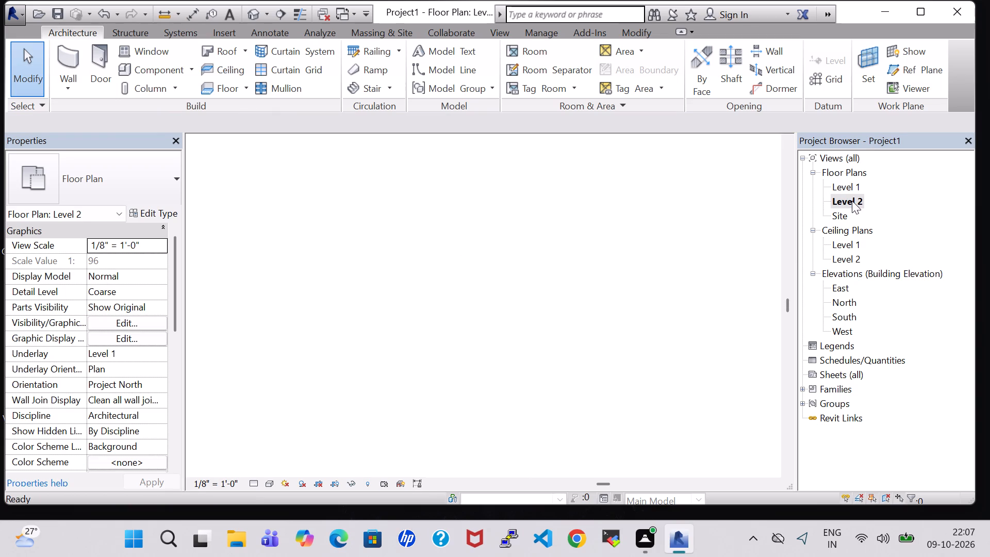
pyautogui.click(255, 14)
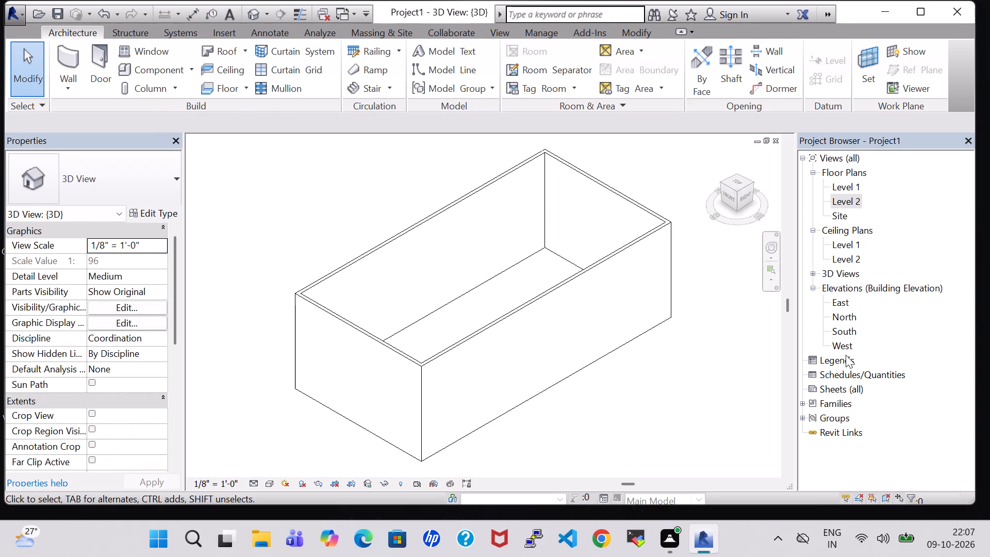
pyautogui.doubleClick(843, 309)
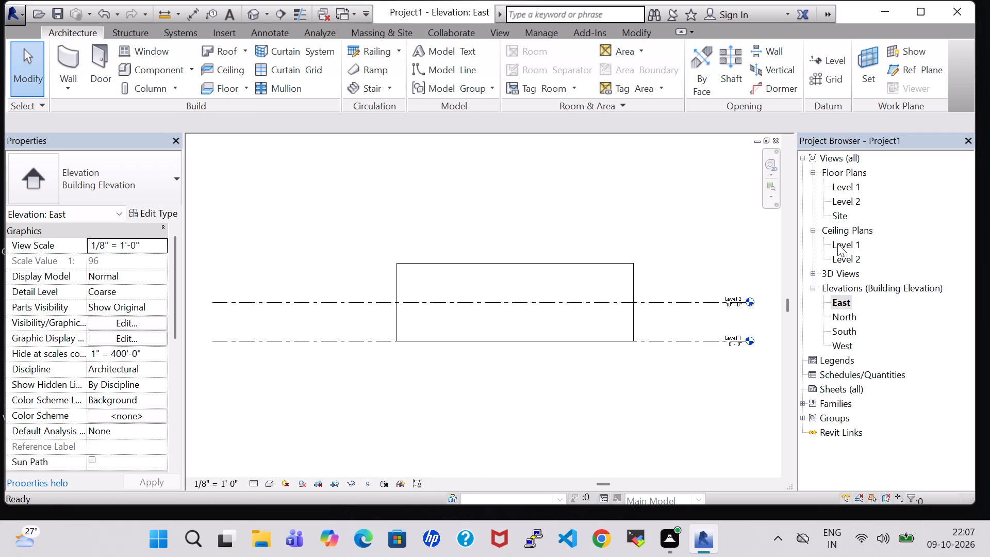
pyautogui.click(851, 178)
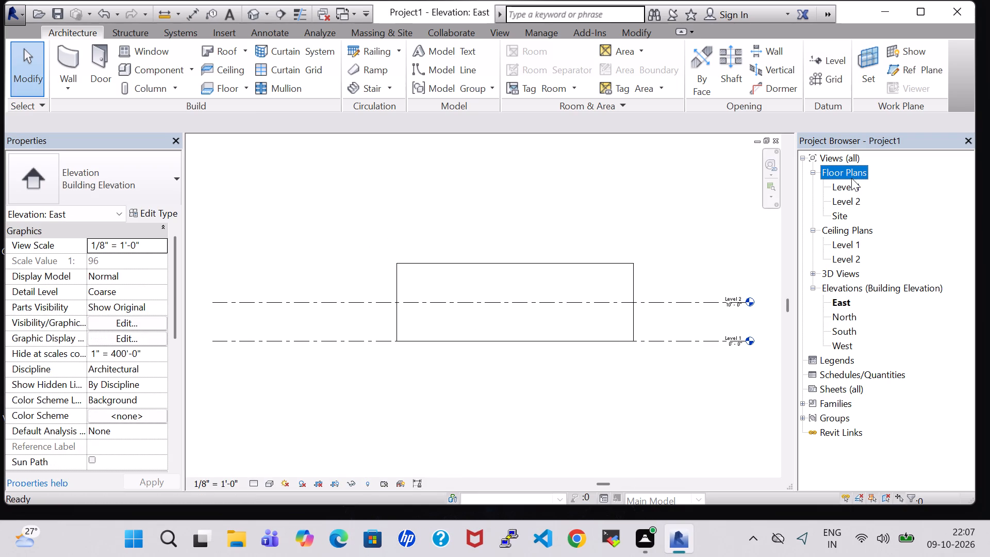
pyautogui.doubleClick(854, 184)
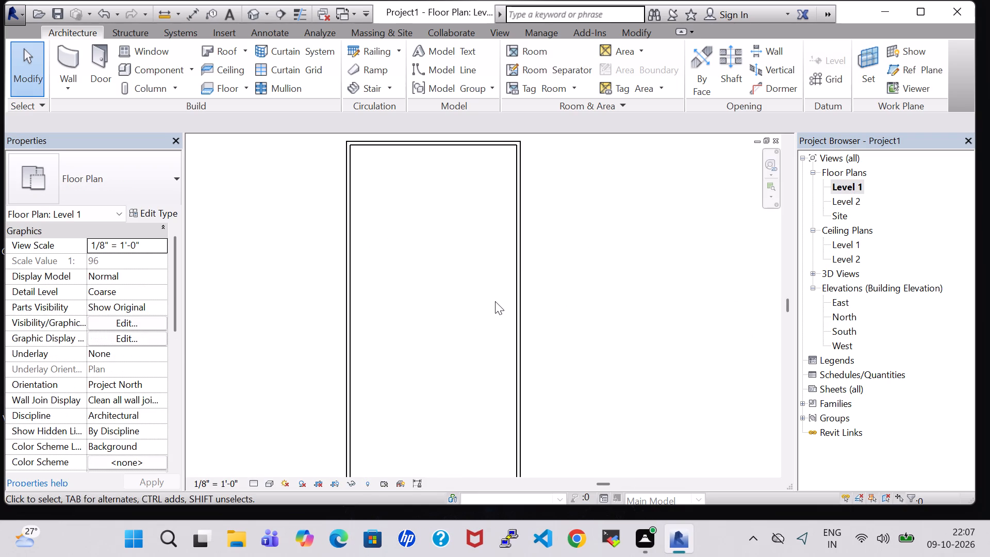
# Draw a horizontal interior wall across the full width of the outline, near its north end.
pyautogui.scroll(-2, 495, 301)
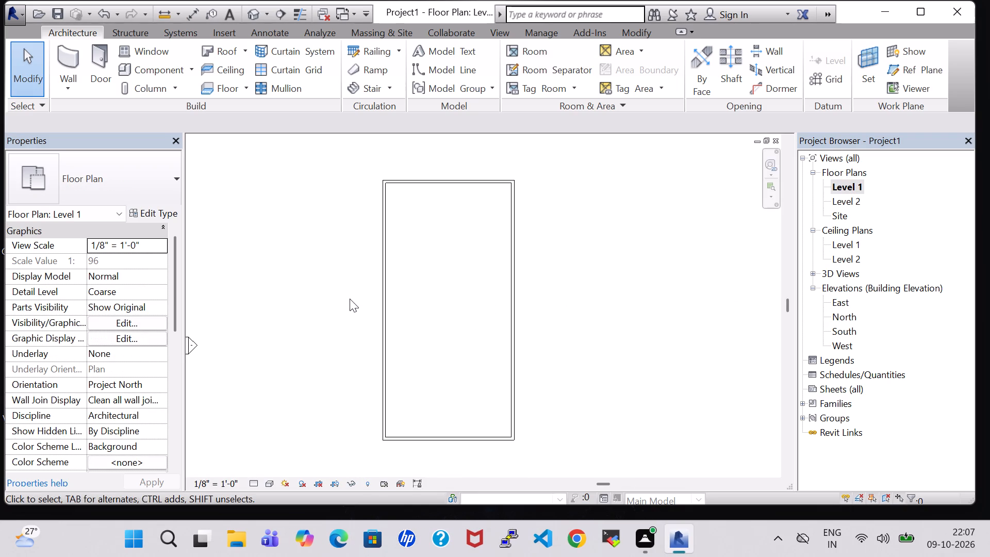
pyautogui.click(64, 64)
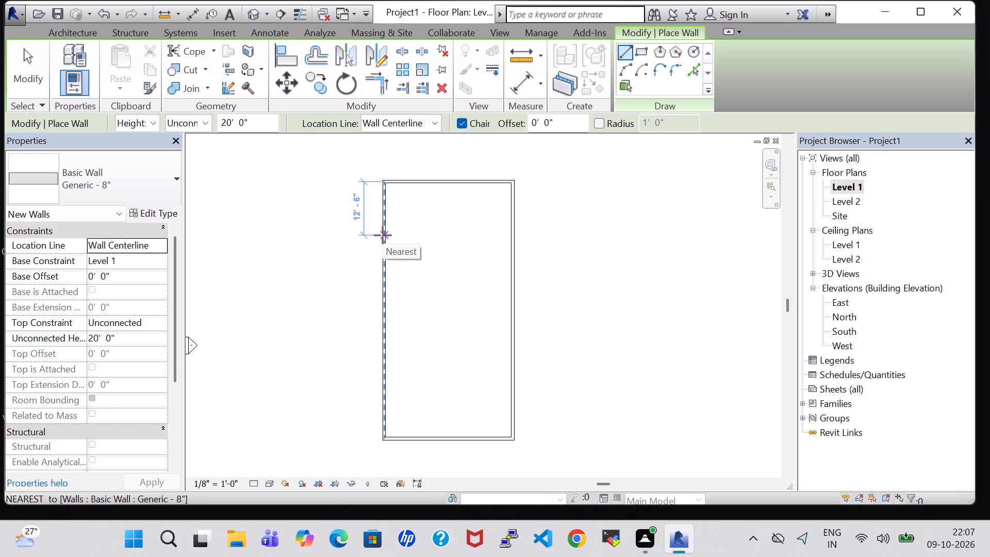
pyautogui.click(384, 219)
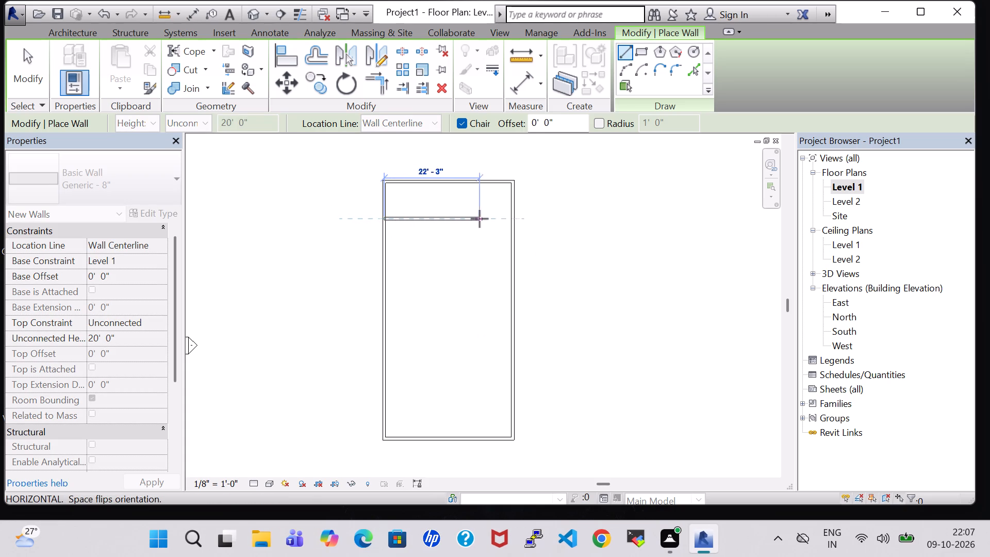
pyautogui.click(515, 219)
pyautogui.press('Escape')
pyautogui.press('Escape')
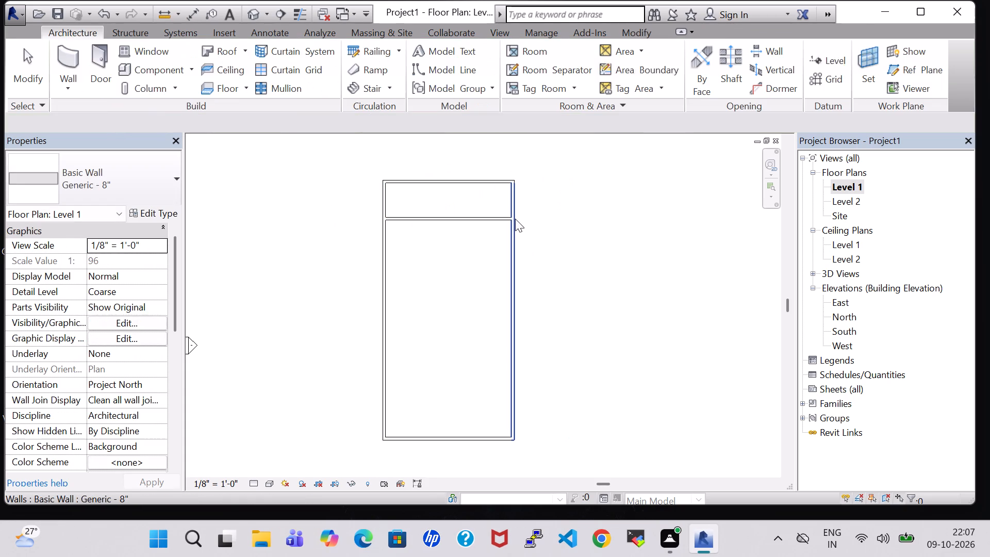
# Draw an interior wall about 37 ft south from the cross wall, its lower end enclosing a room about 12 ft by 12 ft 6 in.
pyautogui.click(78, 53)
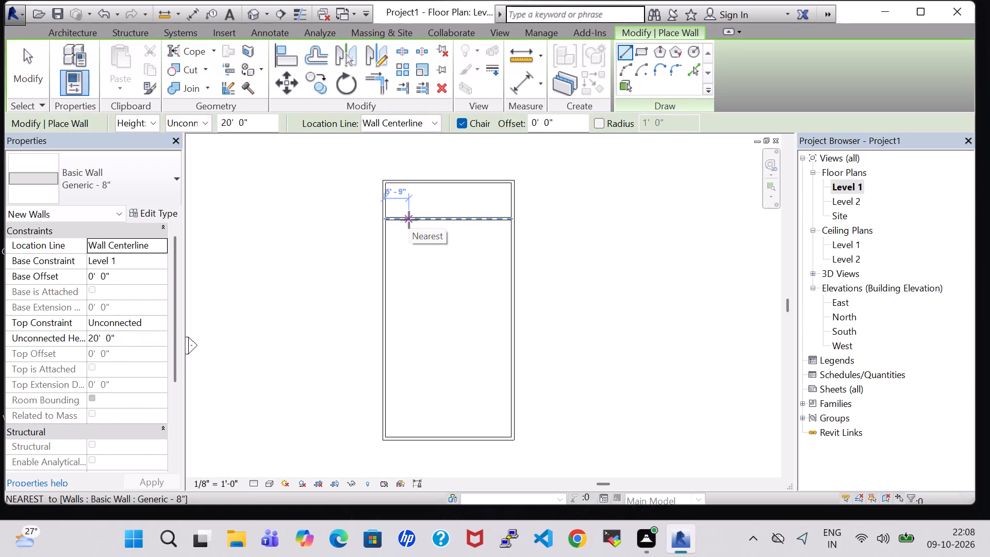
pyautogui.click(409, 220)
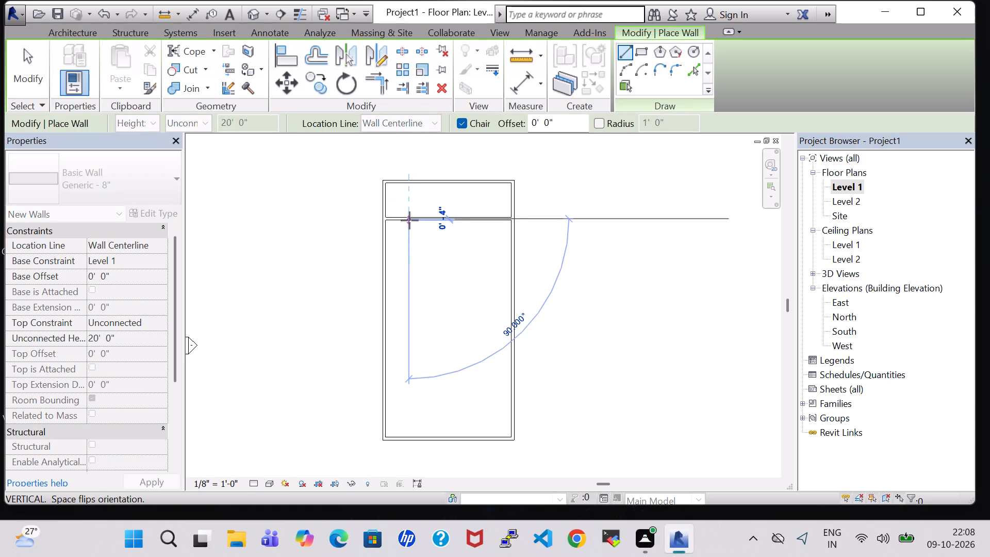
pyautogui.click(408, 378)
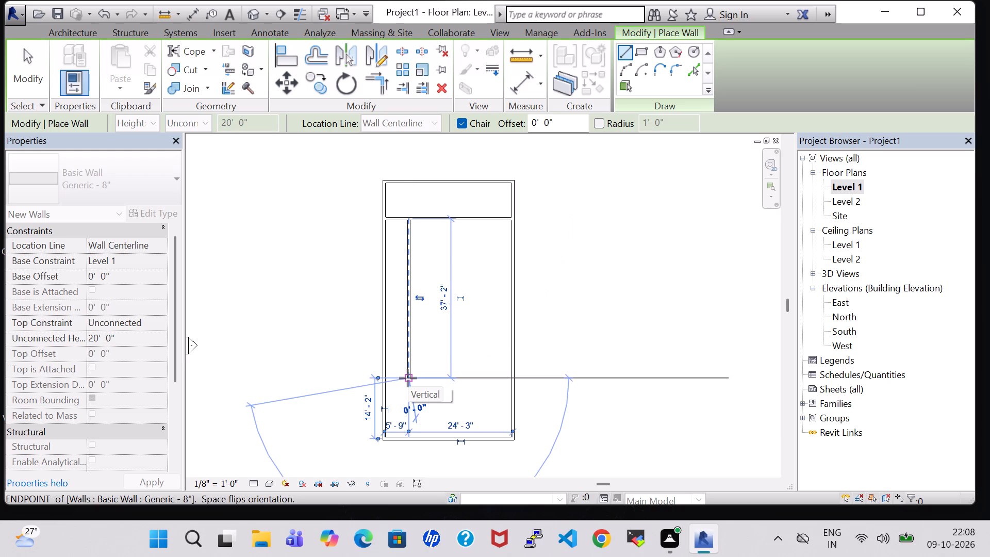
pyautogui.click(460, 372)
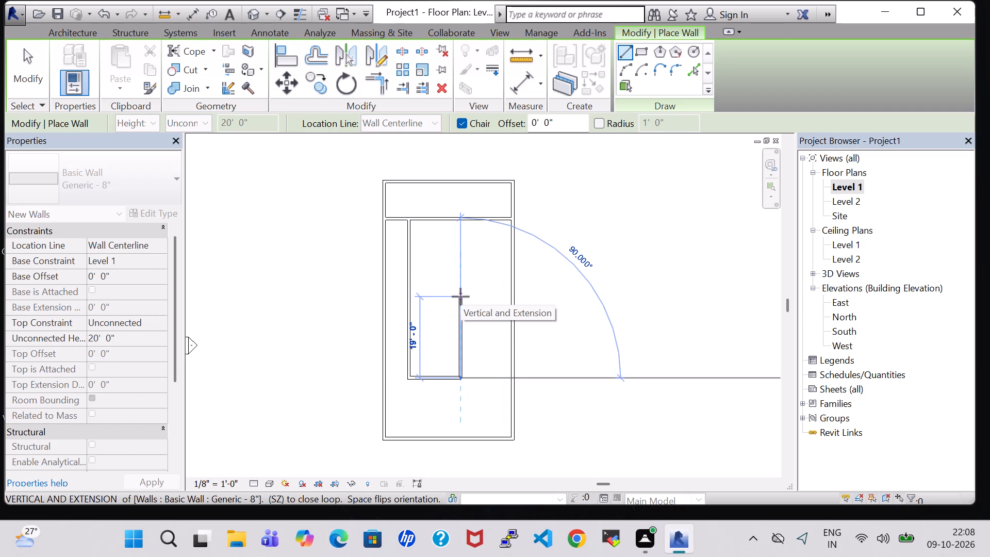
pyautogui.click(454, 324)
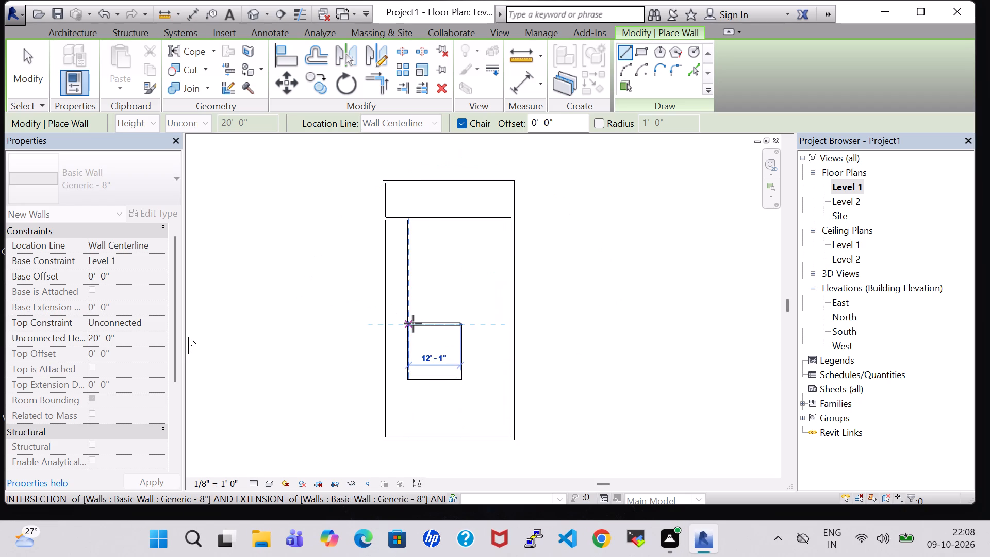
pyautogui.click(413, 323)
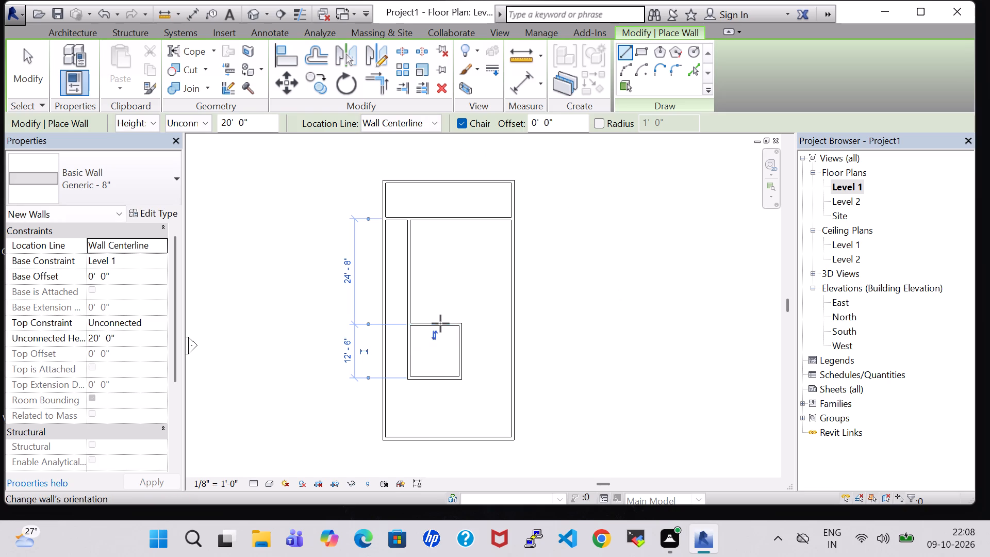
pyautogui.press('Escape')
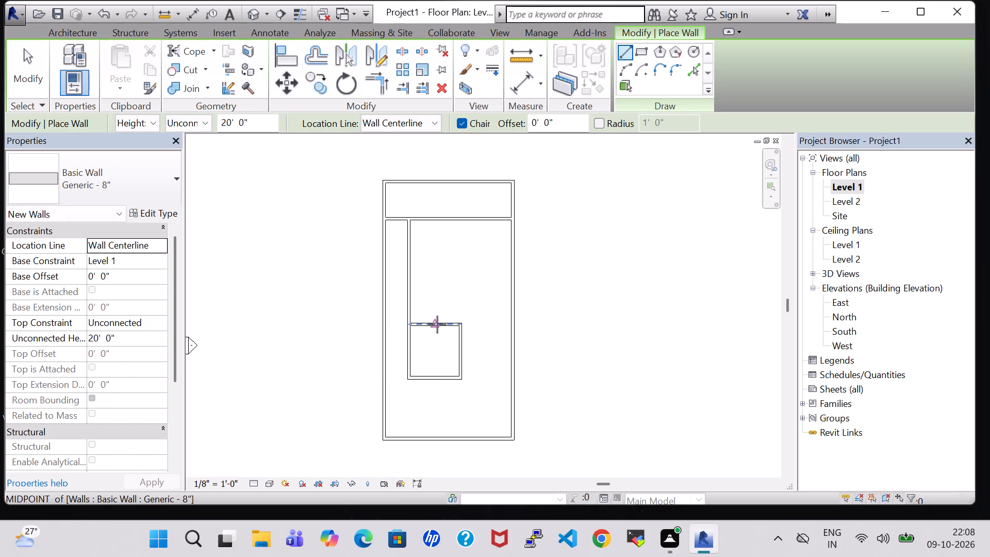
# Draw walls enclosing a small room about 6 ft by 7 ft 5 in against the north side of the lower room.
pyautogui.click(438, 324)
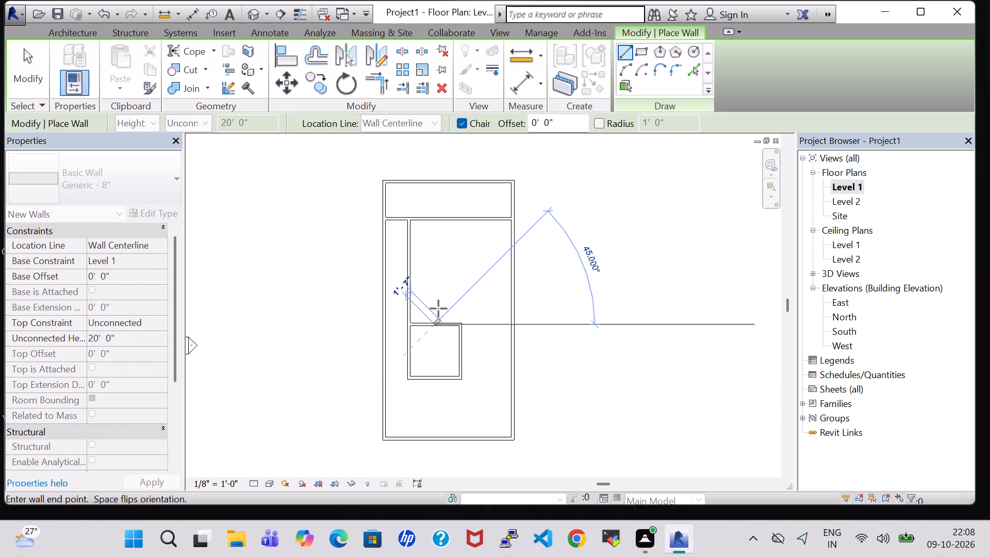
pyautogui.click(436, 292)
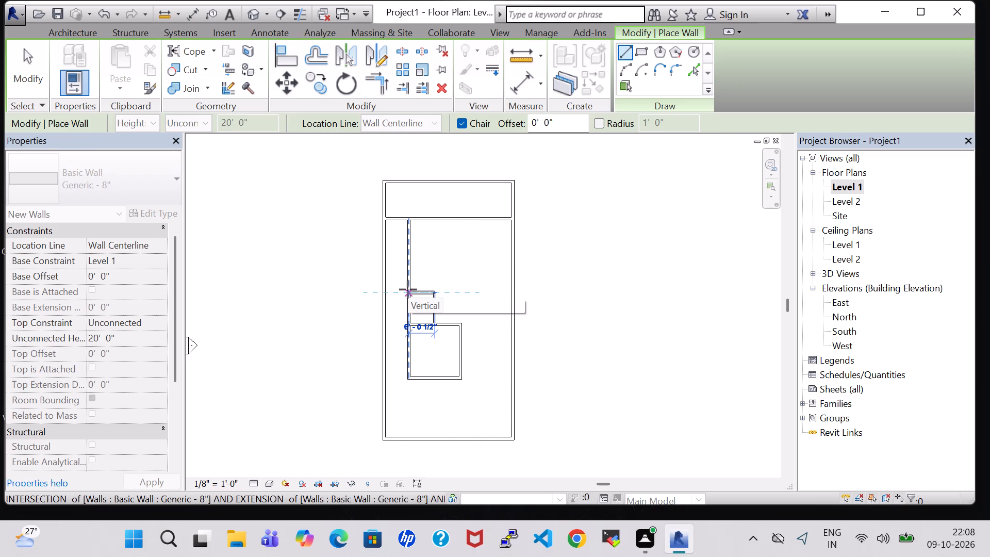
pyautogui.click(408, 289)
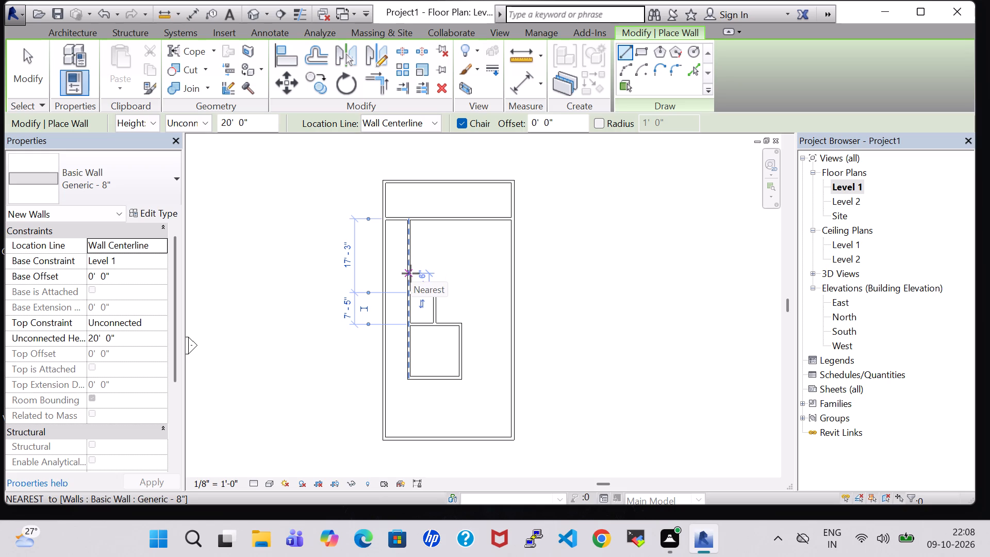
# Draw walls enclosing a room about 12 ft wide between the long interior wall and the cross wall, above the small room.
pyautogui.click(410, 273)
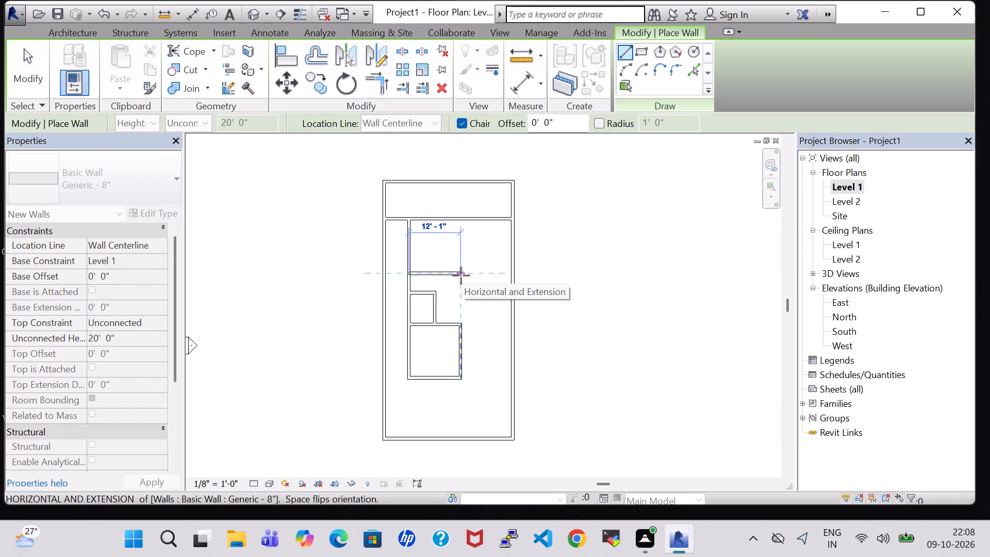
pyautogui.click(461, 275)
pyautogui.click(455, 220)
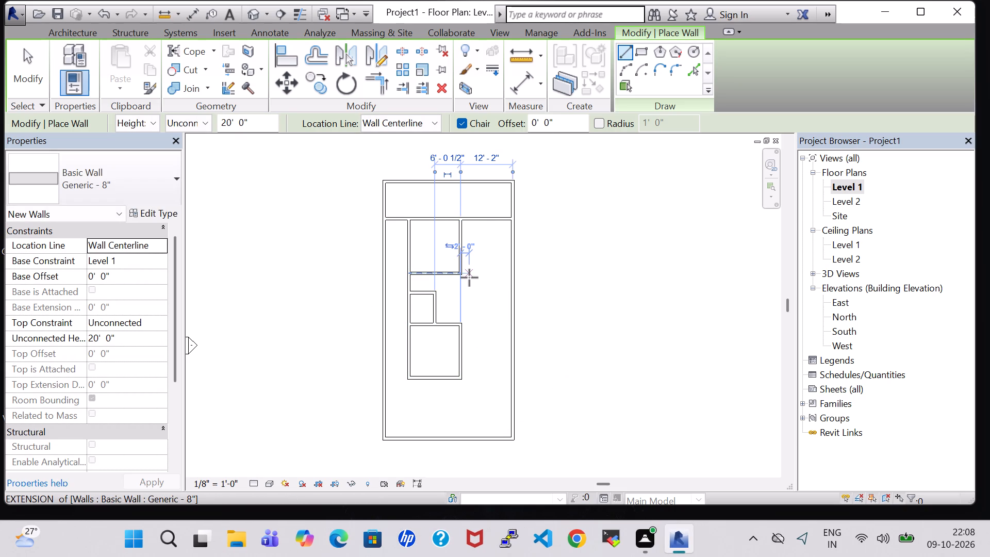
pyautogui.press('Escape')
pyautogui.press('Escape')
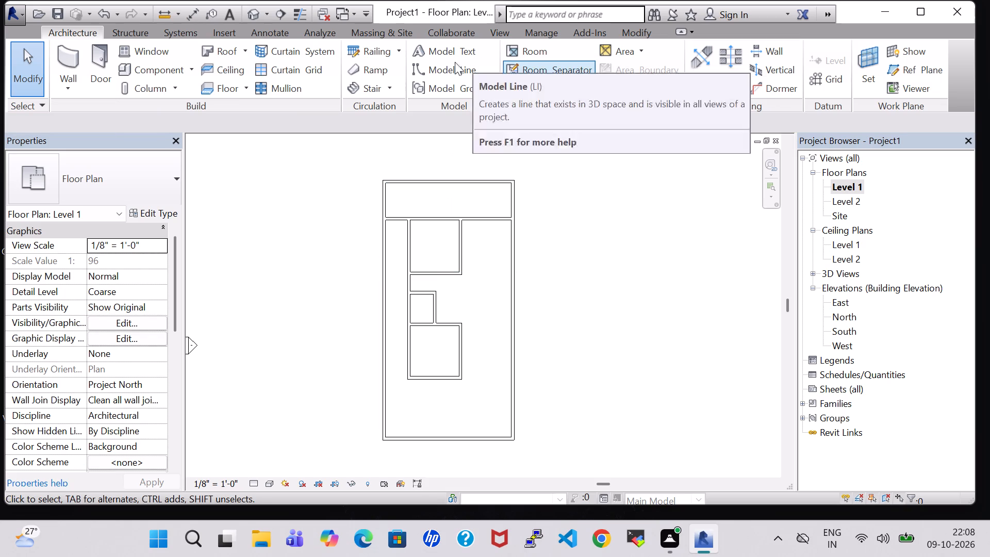
# Split the west exterior wall just below the cross wall and the south wall about 12 ft 10 in from its east end.
pyautogui.click(646, 32)
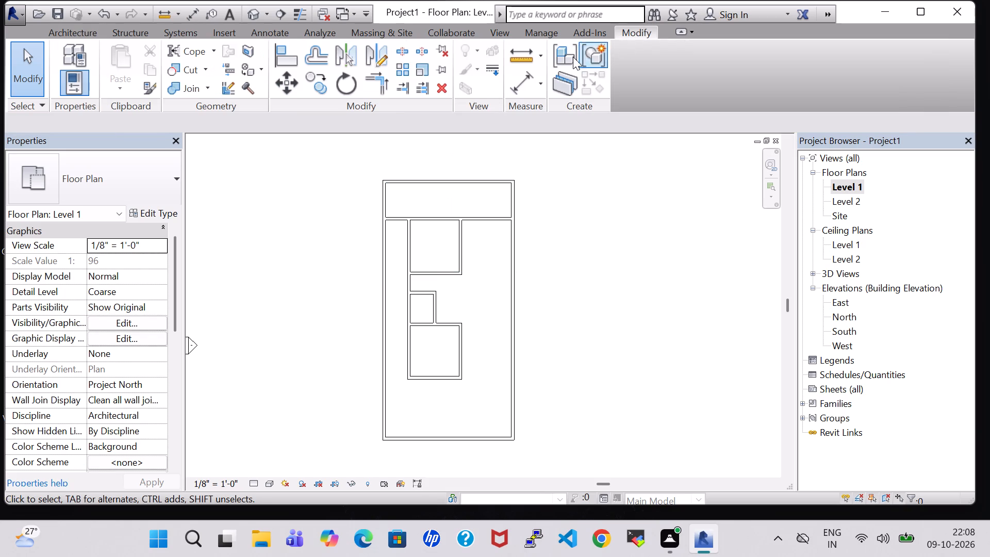
pyautogui.click(399, 45)
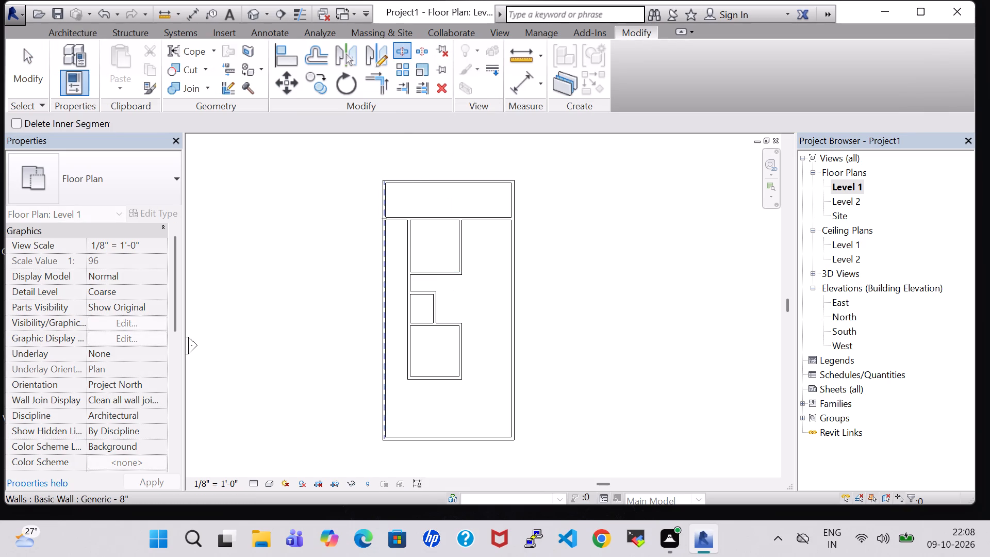
pyautogui.scroll(8, 388, 224)
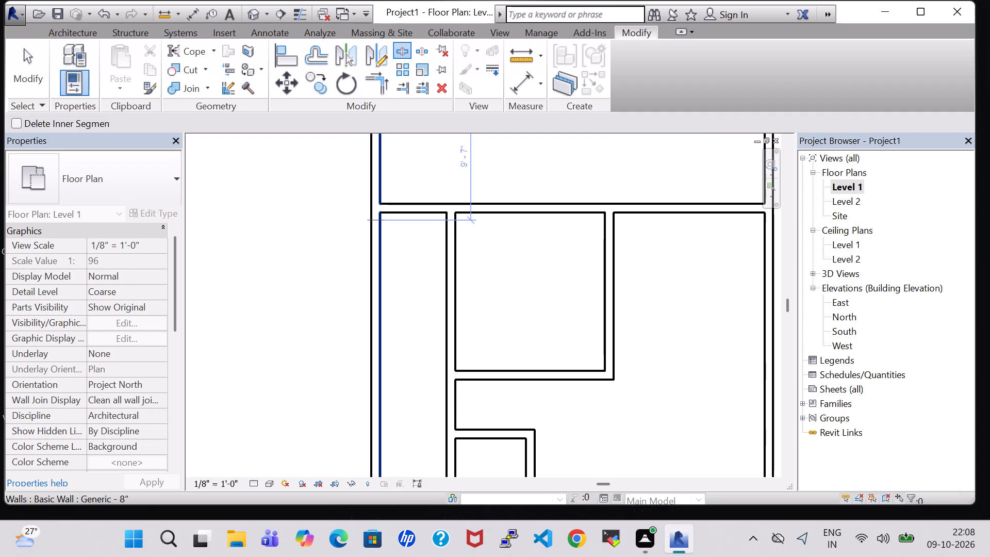
pyautogui.click(381, 218)
pyautogui.scroll(-5, 394, 264)
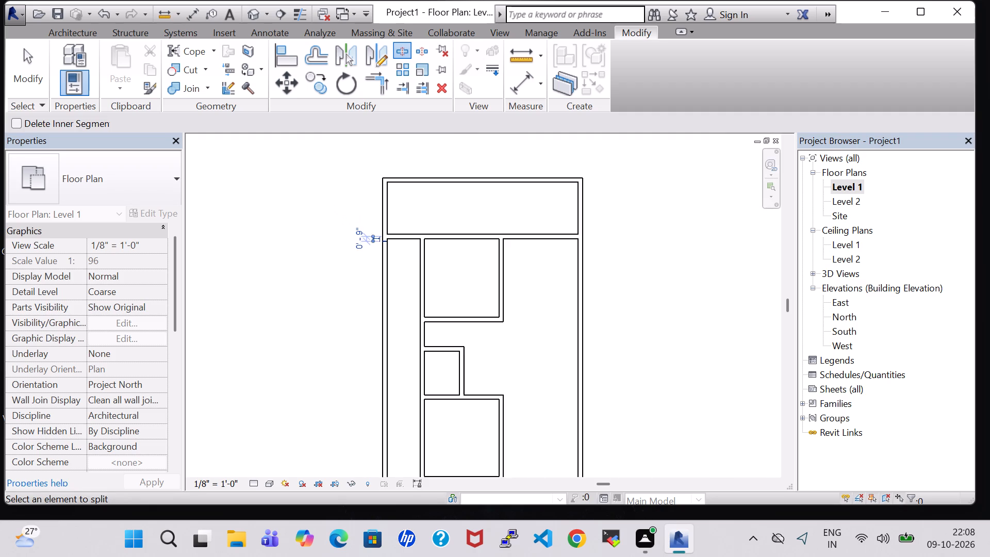
pyautogui.moveTo(394, 265); pyautogui.dragTo(392, 203, button='middle')
pyautogui.scroll(-2, 392, 200)
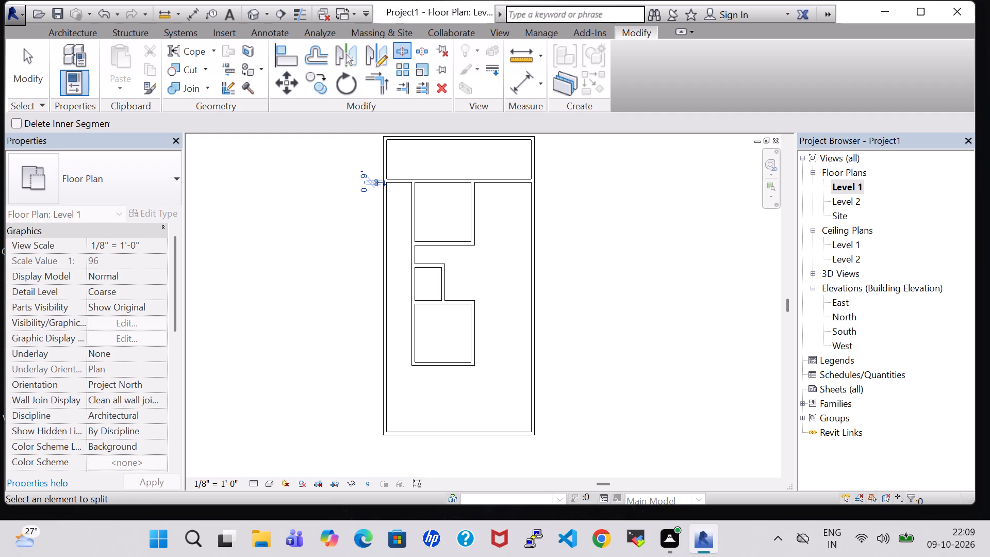
pyautogui.click(471, 437)
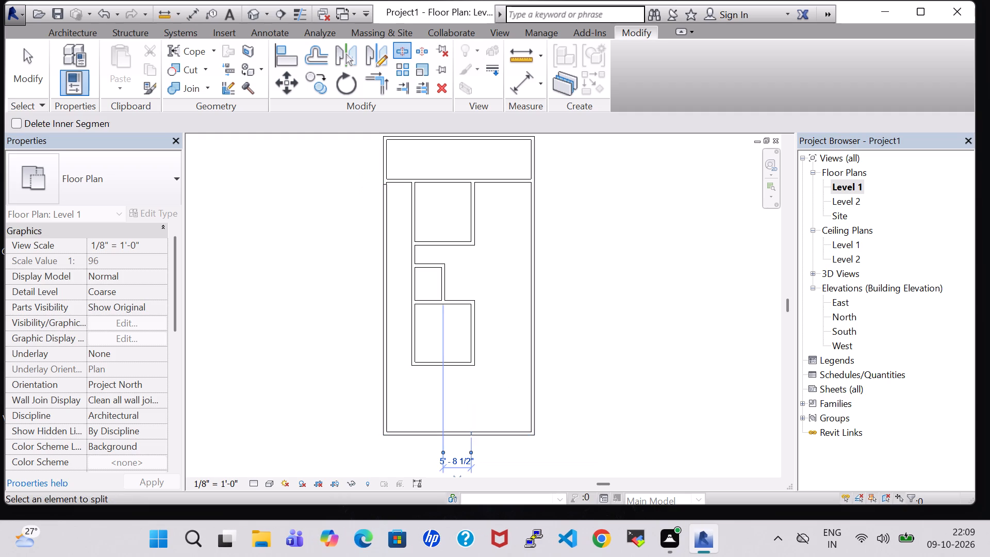
pyautogui.press('Escape')
pyautogui.press('Escape')
# Delete the western segment of the south wall and the west exterior wall segment below the cross wall.
pyautogui.click(451, 432)
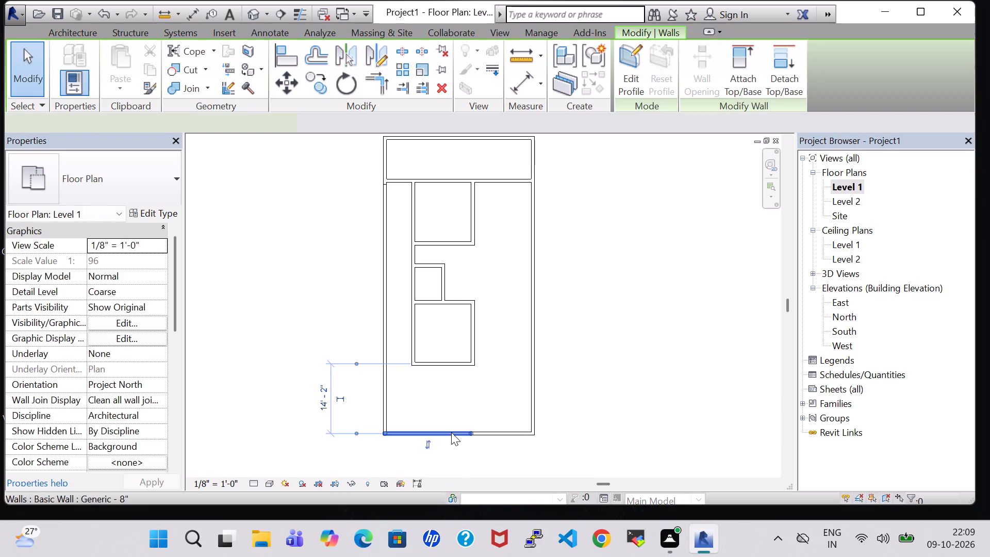
pyautogui.press('Delete')
pyautogui.click(387, 355)
pyautogui.press('Delete')
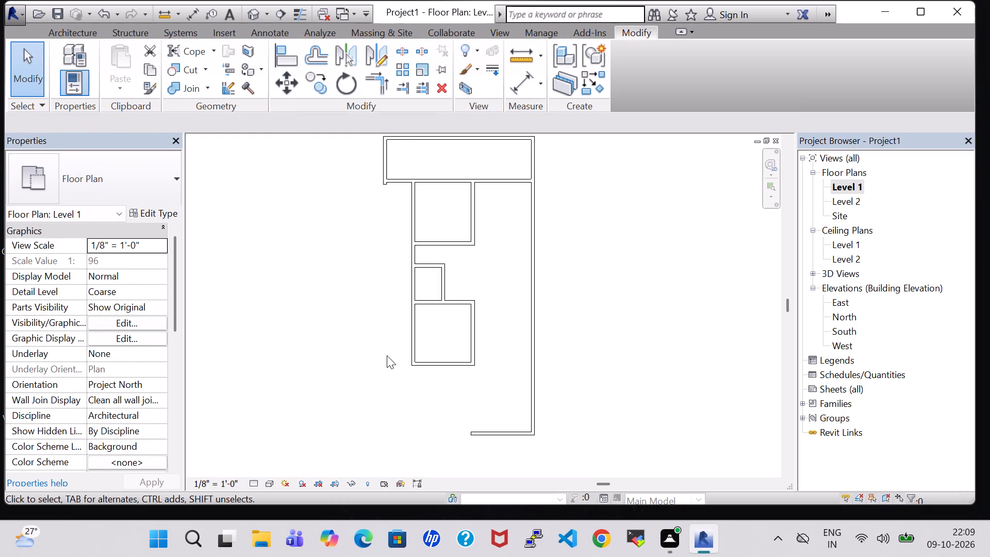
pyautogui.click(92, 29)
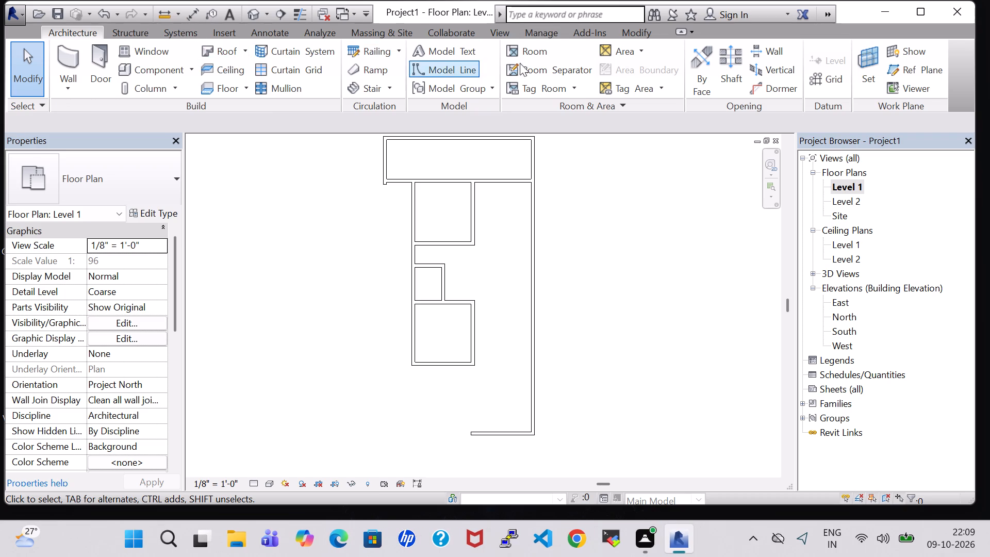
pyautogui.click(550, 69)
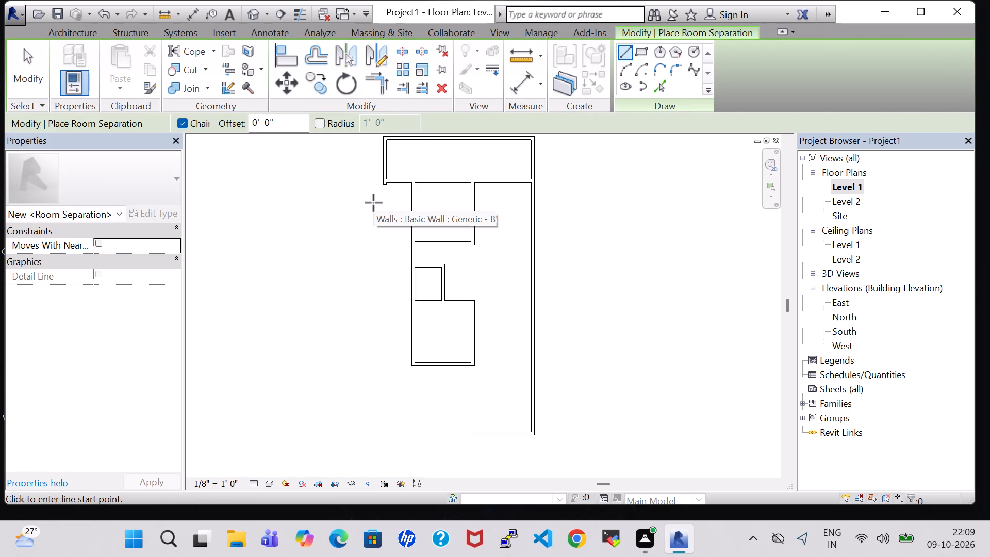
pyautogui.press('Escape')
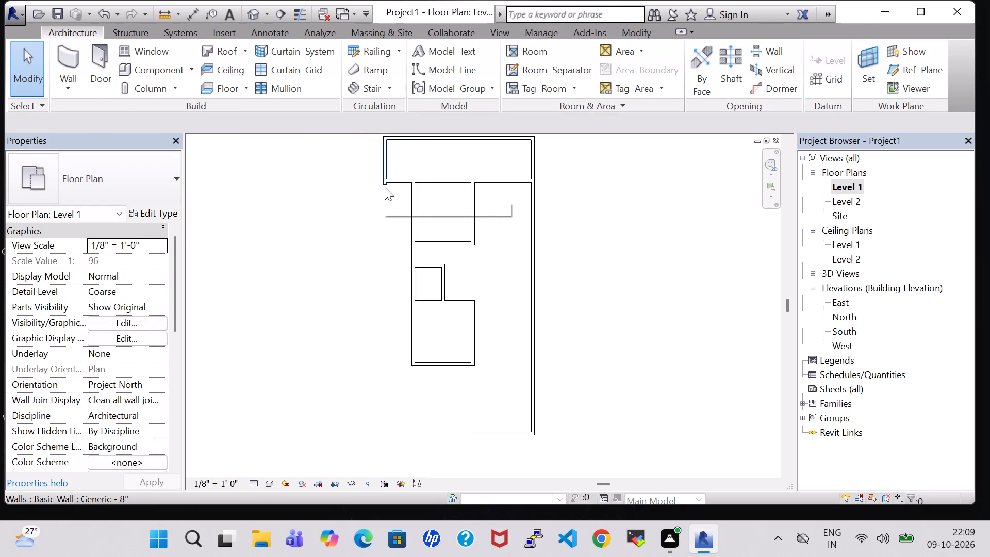
# Nudge the remaining west wall segment north so its lower end sits flush with the cross wall.
pyautogui.scroll(7, 385, 187)
pyautogui.click(386, 177)
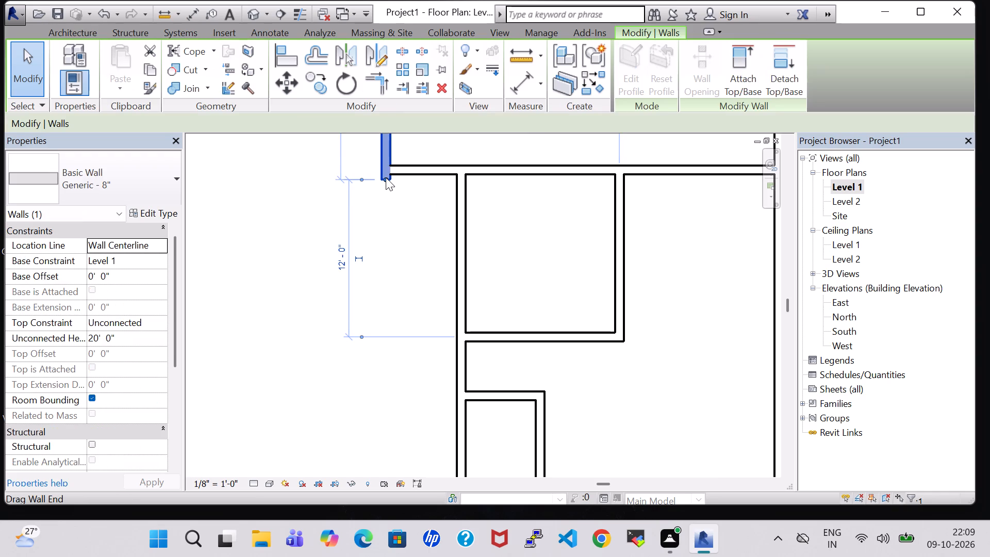
pyautogui.press('Up')
pyautogui.press('Up')
pyautogui.click(384, 218)
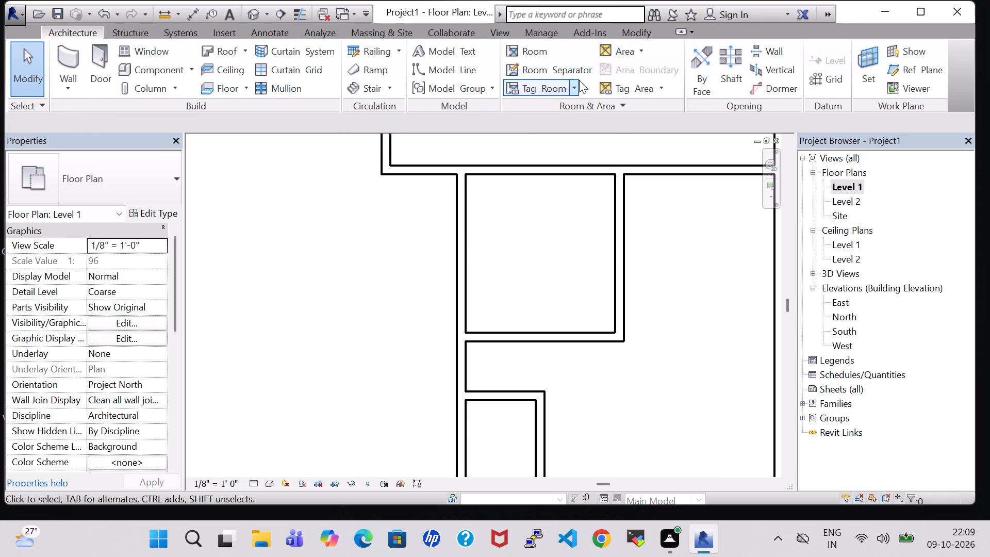
# Draw room separation lines about 51 ft 4 in down the open west side and across to the free end of the south wall.
pyautogui.click(538, 69)
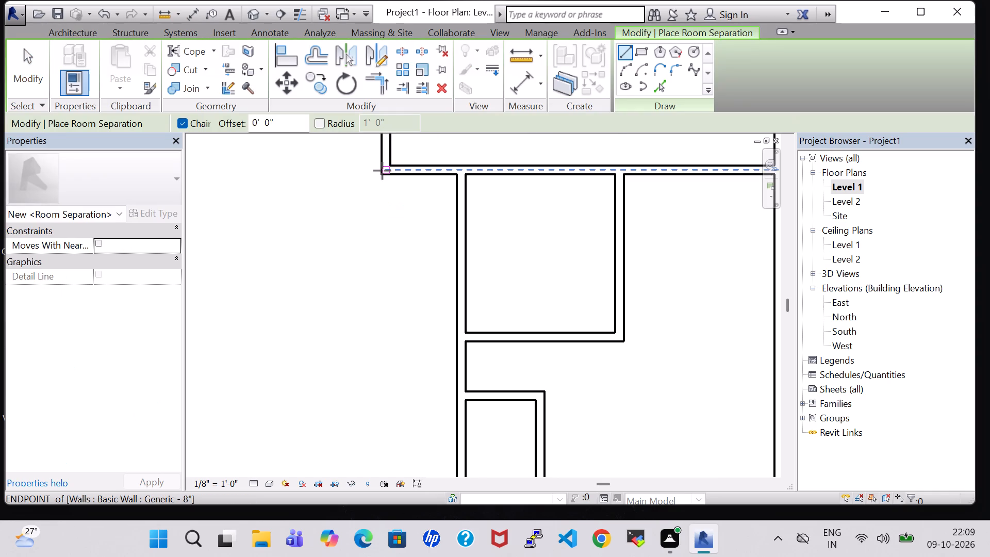
pyautogui.click(382, 173)
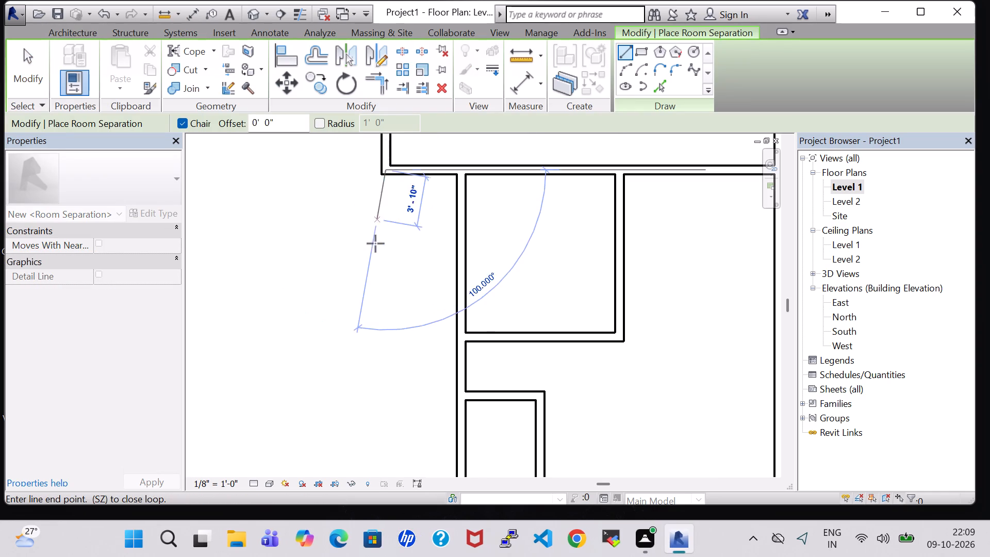
pyautogui.scroll(-5, 375, 243)
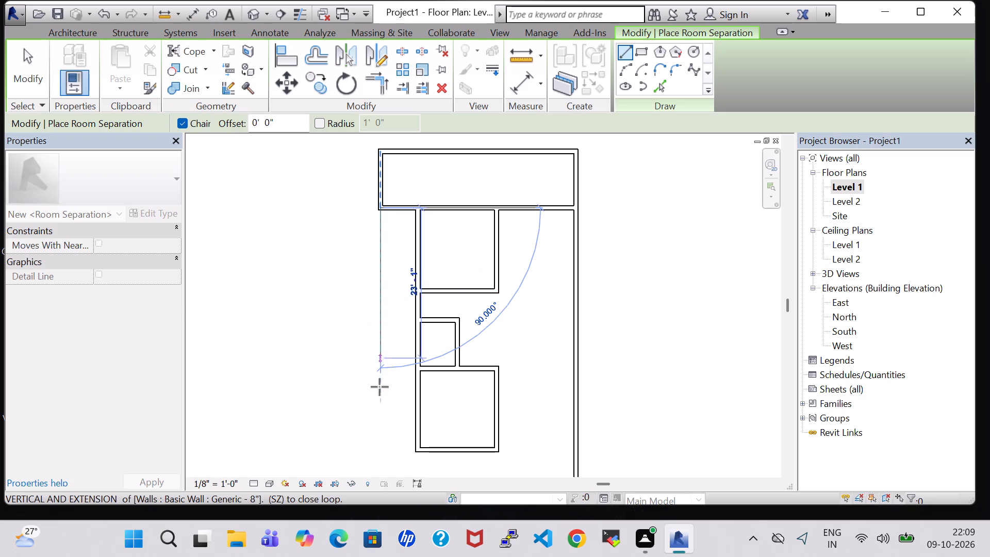
pyautogui.scroll(-4, 379, 393)
pyautogui.moveTo(379, 395); pyautogui.dragTo(370, 315, button='middle')
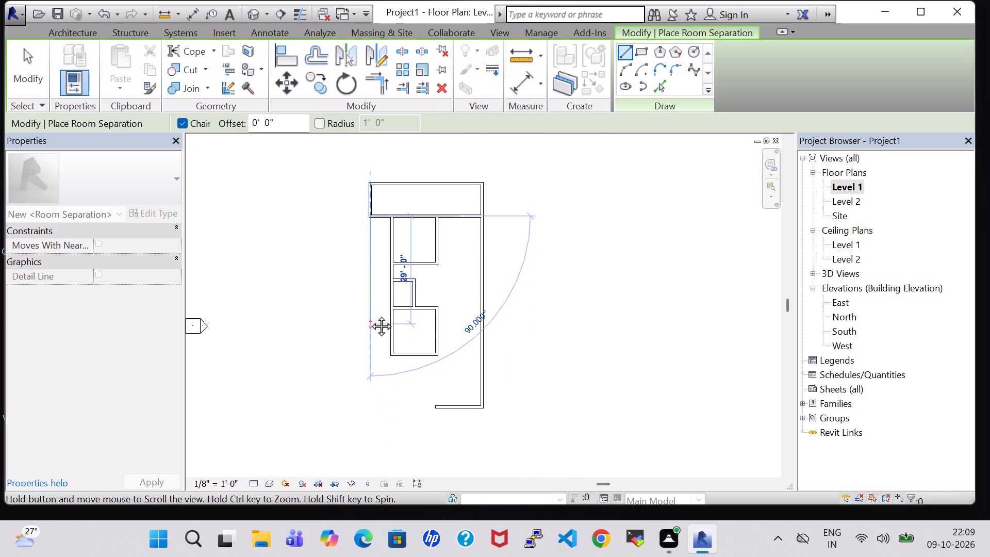
pyautogui.moveTo(370, 315); pyautogui.dragTo(370, 312, button='middle')
pyautogui.click(371, 396)
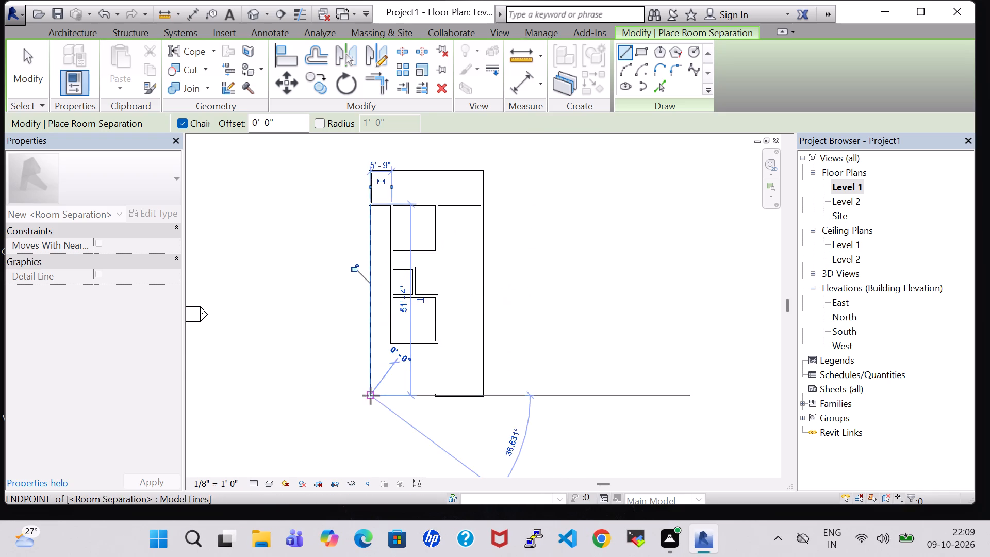
pyautogui.click(436, 395)
pyautogui.press('Escape')
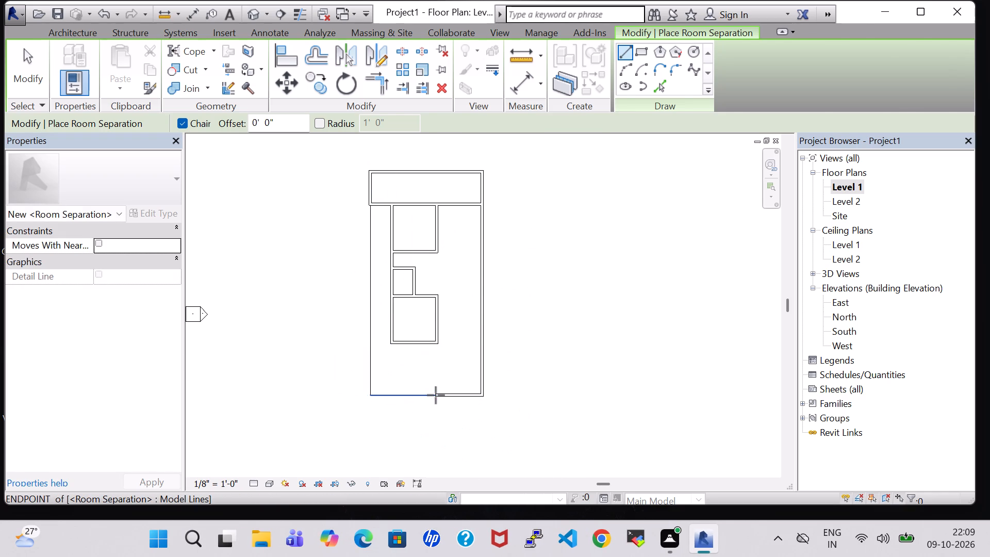
pyautogui.press('Escape')
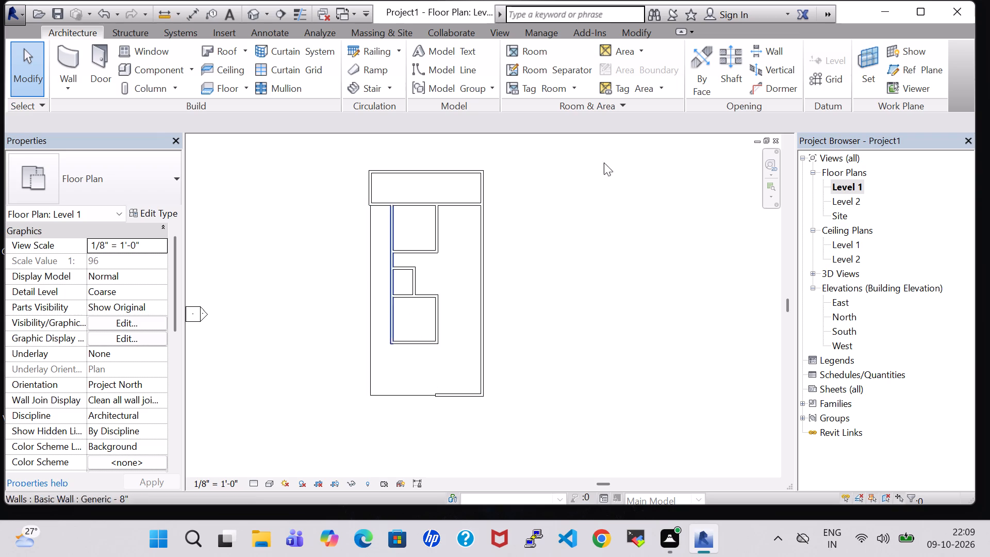
# Sketch a Handrail - Rectangular railing path about 50 ft 11 in along the open west side and 17 ft 10 in along the south opening.
pyautogui.click(371, 50)
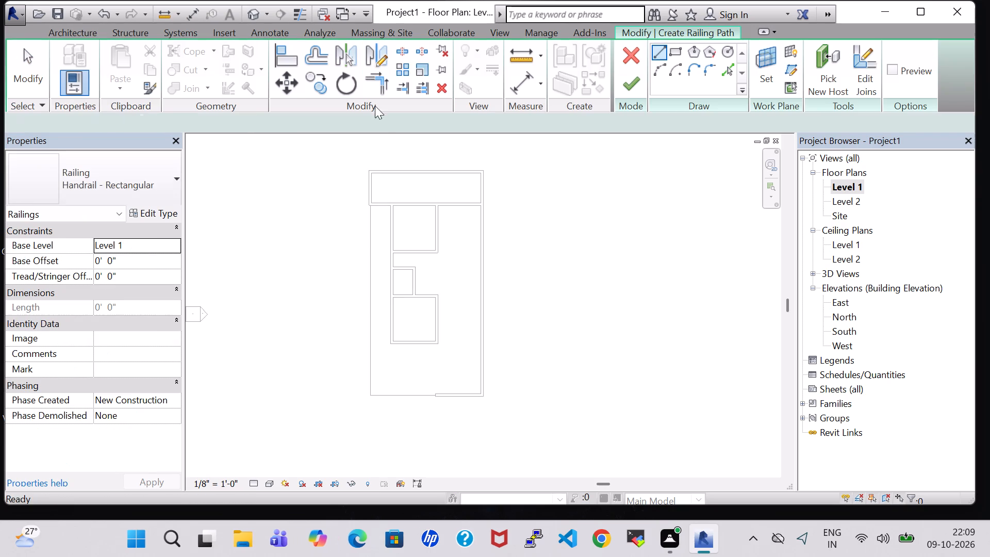
pyautogui.click(369, 205)
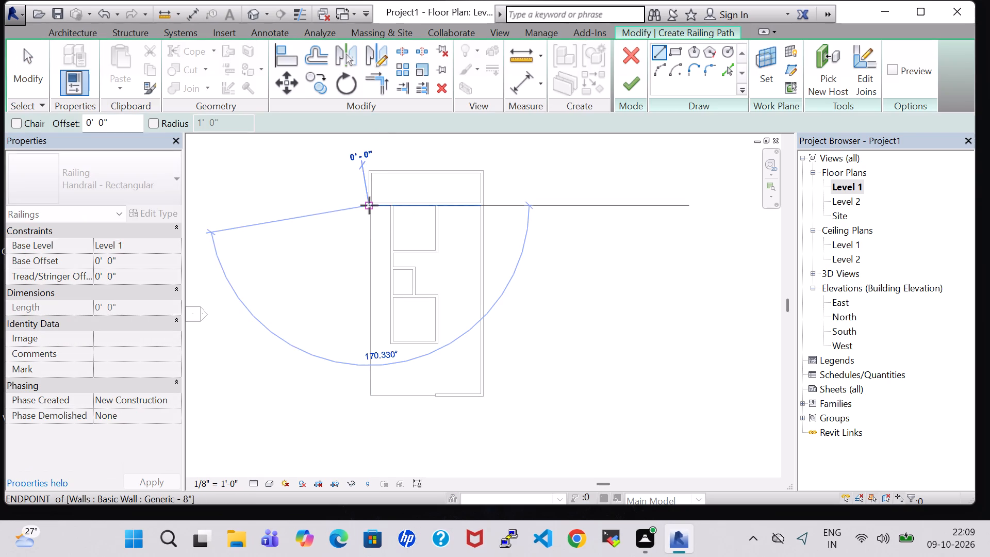
pyautogui.click(370, 395)
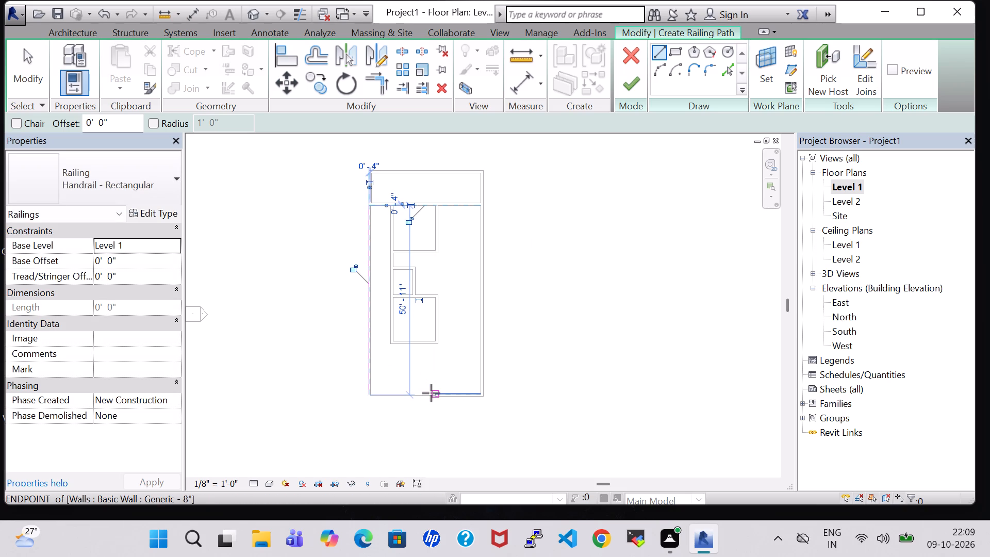
pyautogui.click(431, 393)
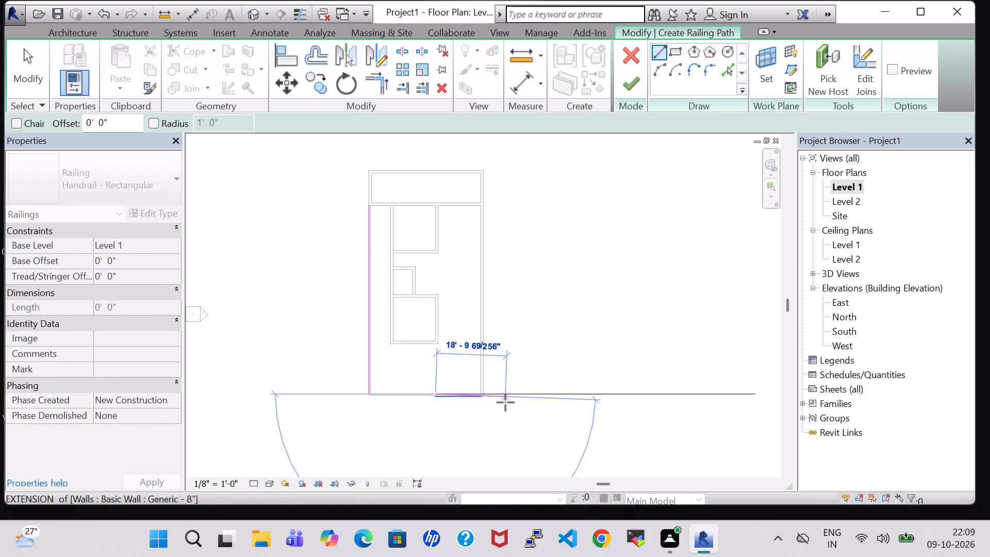
pyautogui.click(369, 395)
pyautogui.press('Escape')
pyautogui.press('Escape')
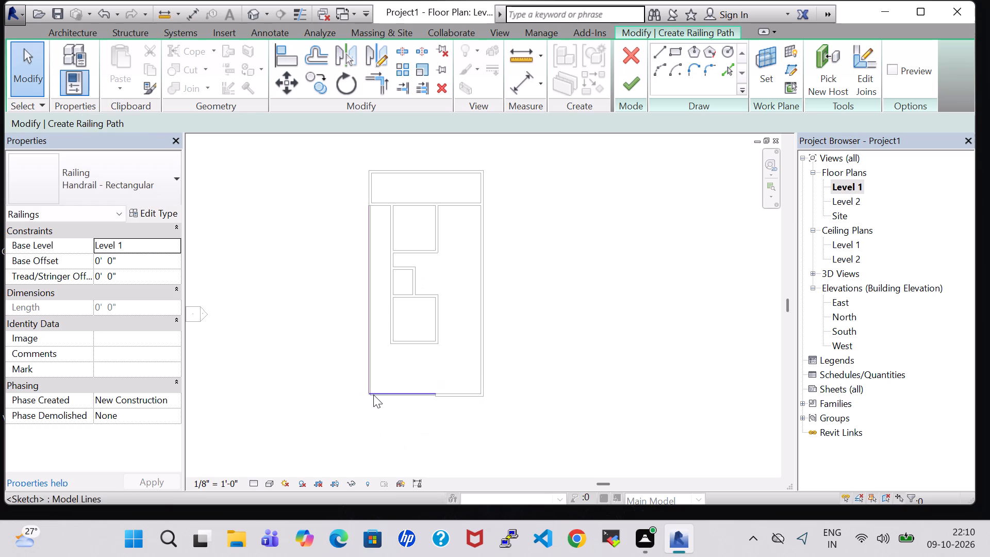
# Open the default 3D view and give it a shaded visual style.
pyautogui.click(249, 8)
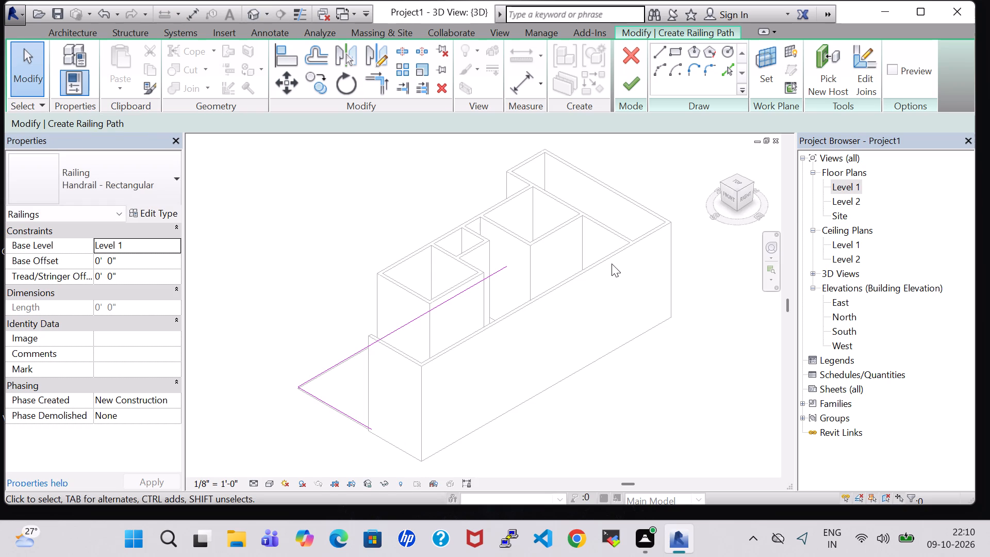
pyautogui.click(272, 484)
pyautogui.click(283, 452)
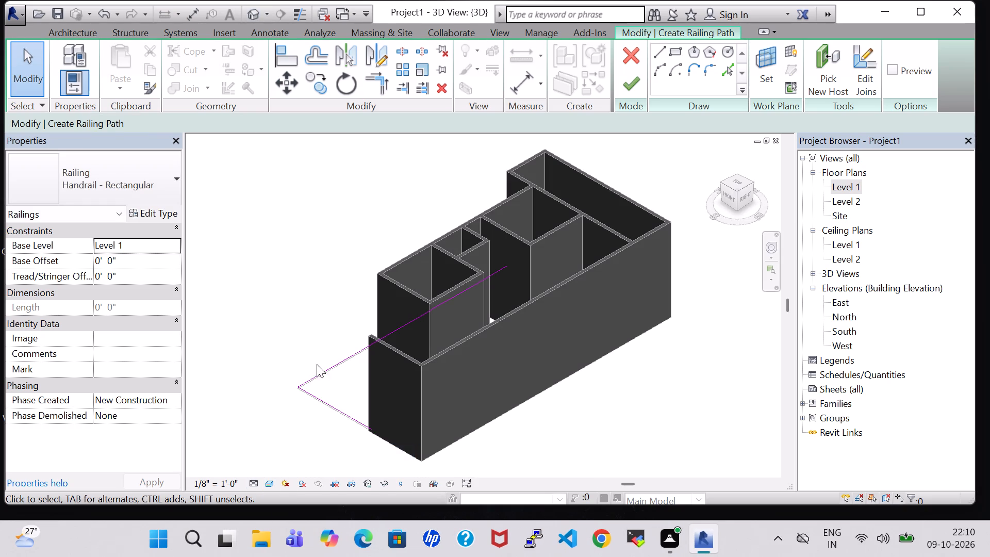
# Finish the railing sketch to create the railing along the open west and south sides.
pyautogui.keyDown('shift'); pyautogui.moveTo(308, 334); pyautogui.dragTo(412, 350, button='middle'); pyautogui.keyUp('shift')
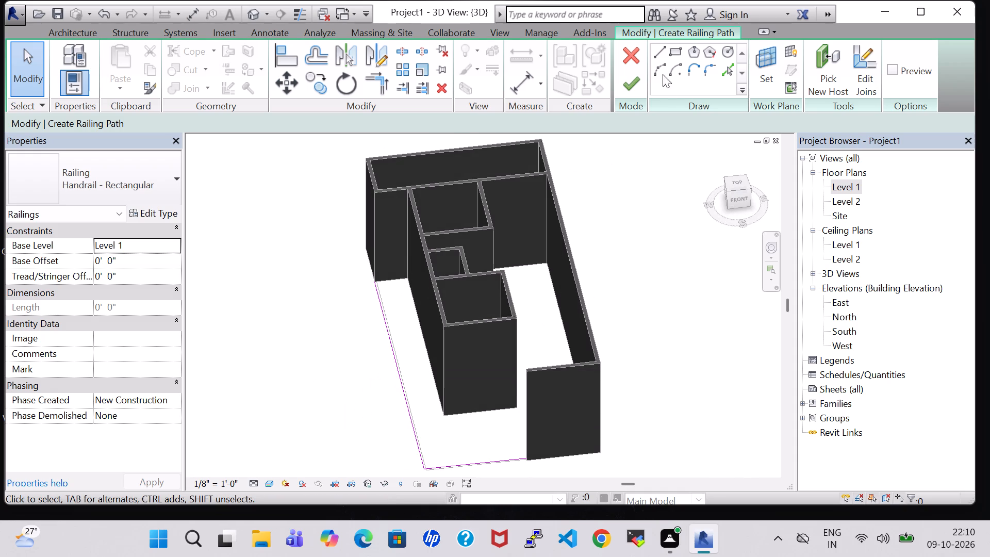
pyautogui.click(622, 88)
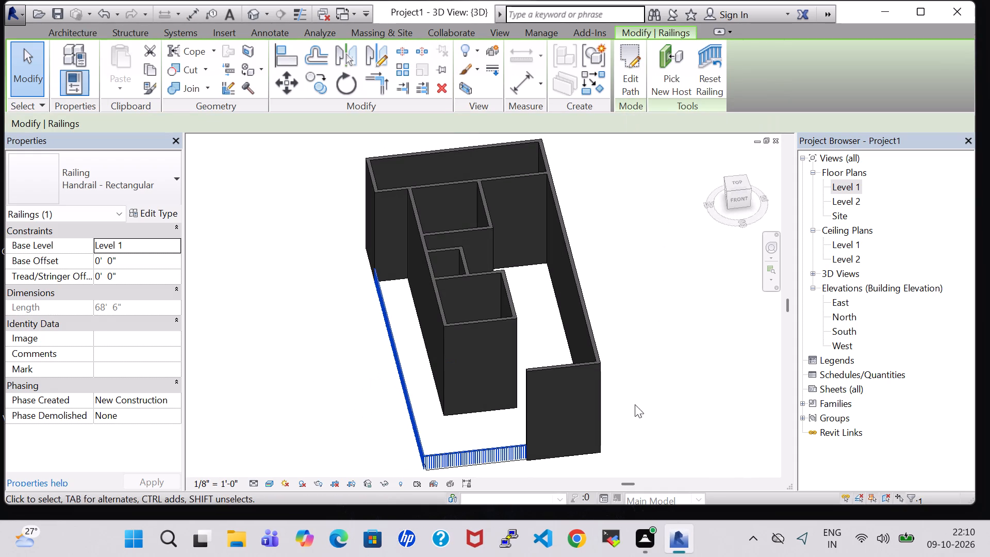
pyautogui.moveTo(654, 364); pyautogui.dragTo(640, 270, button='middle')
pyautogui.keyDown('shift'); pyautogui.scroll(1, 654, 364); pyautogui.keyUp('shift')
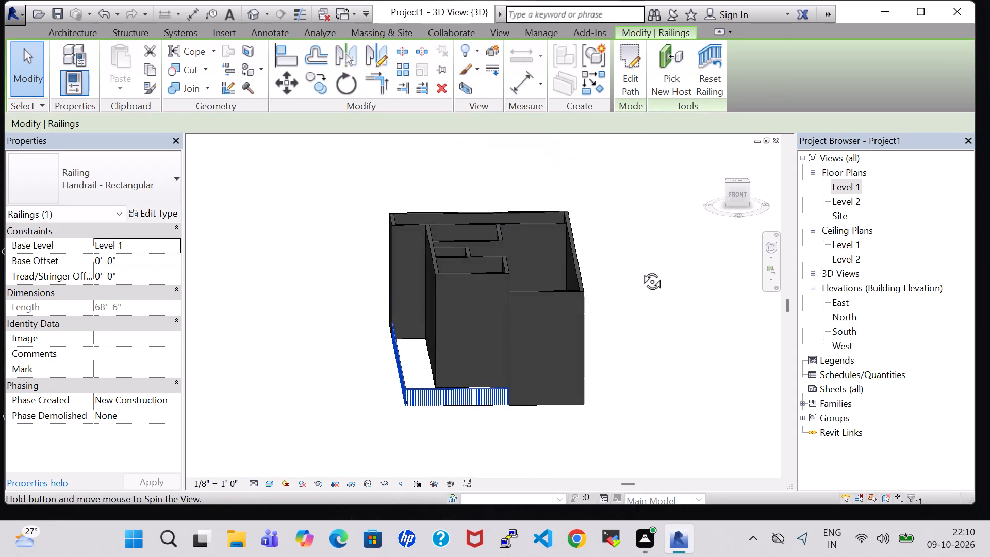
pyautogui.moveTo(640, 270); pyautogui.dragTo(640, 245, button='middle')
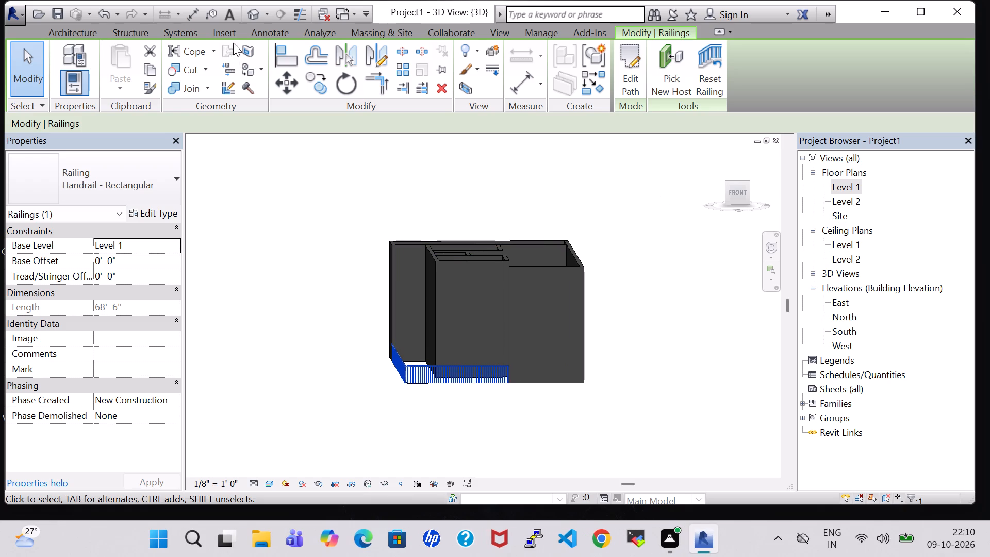
# On the Level 1 plan, divide the north strip with three Generic - 8" partition walls, spaced about 8'-8", 9'-2" and 6'-2" from west to east.
pyautogui.doubleClick(843, 192)
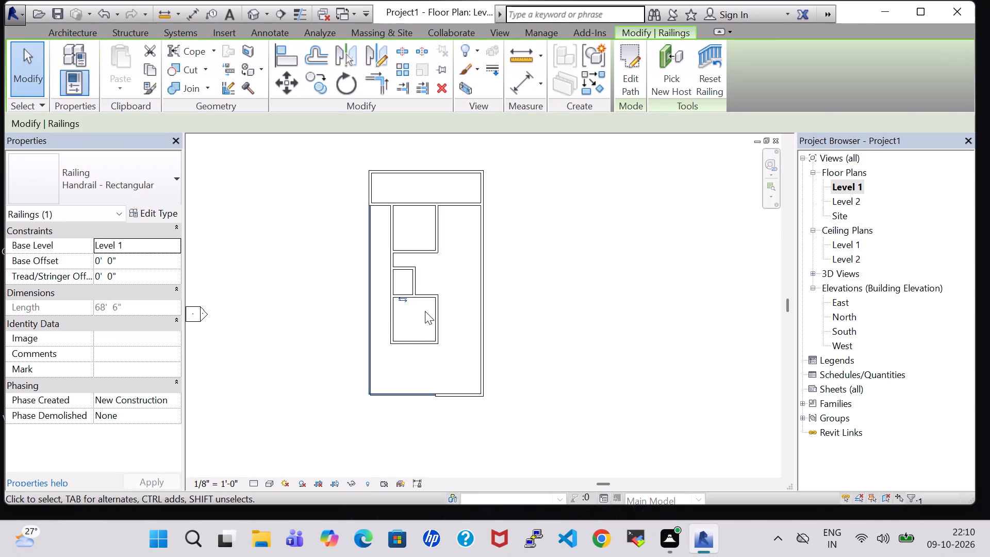
pyautogui.click(500, 311)
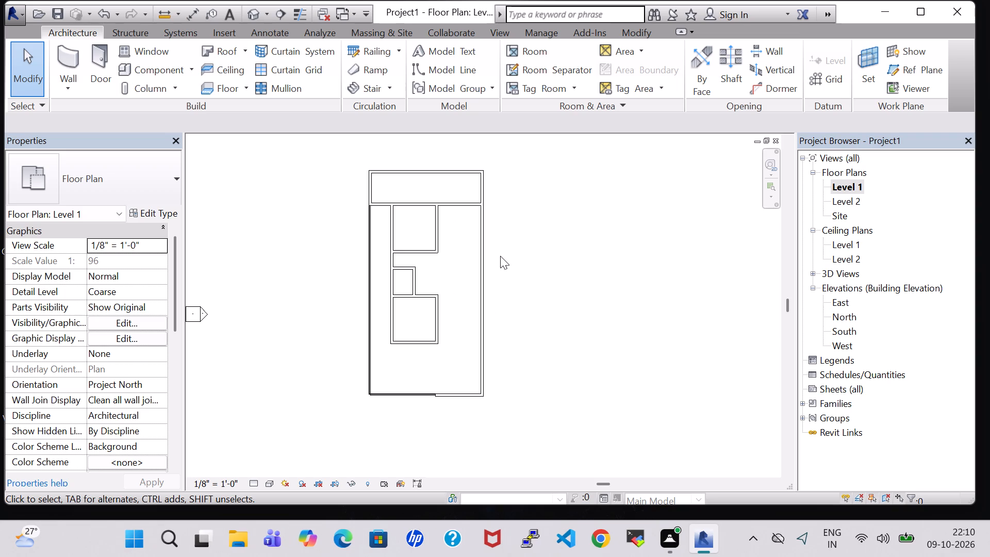
pyautogui.click(73, 54)
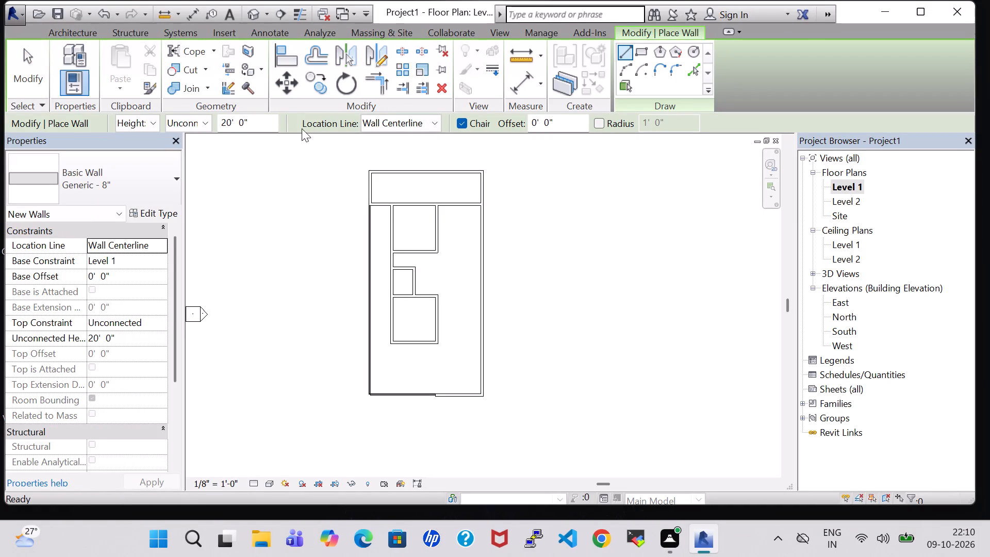
pyautogui.click(403, 172)
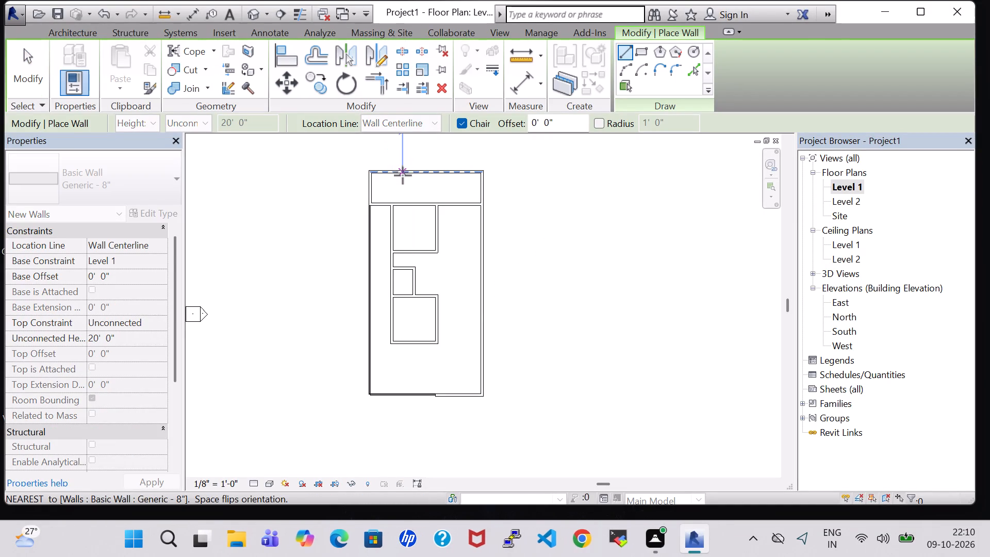
pyautogui.click(404, 205)
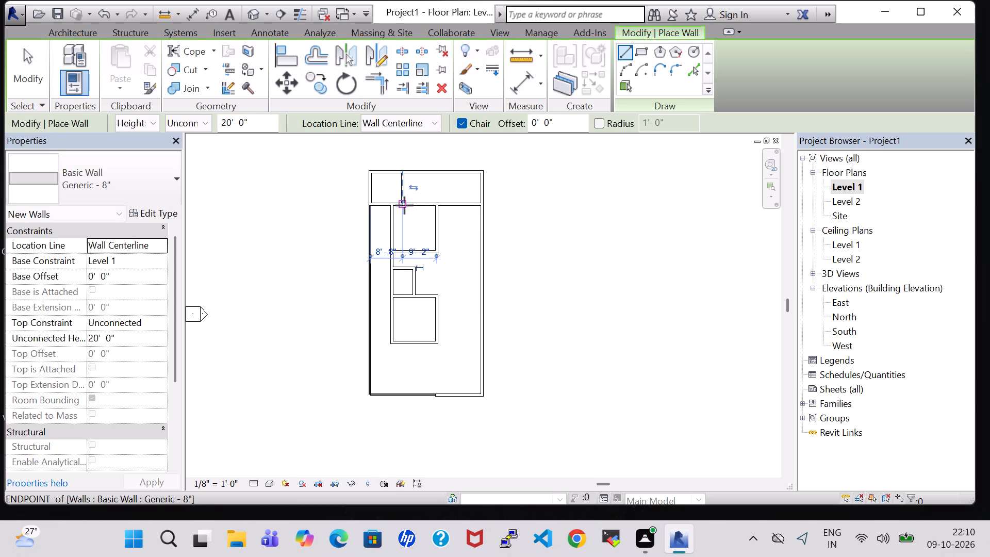
pyautogui.click(438, 174)
pyautogui.click(437, 206)
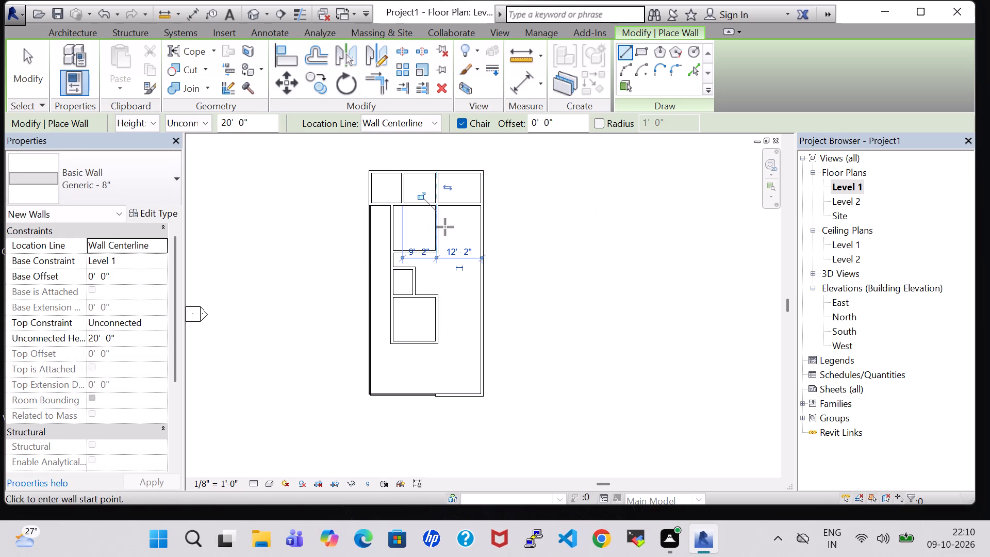
pyautogui.scroll(6, 459, 172)
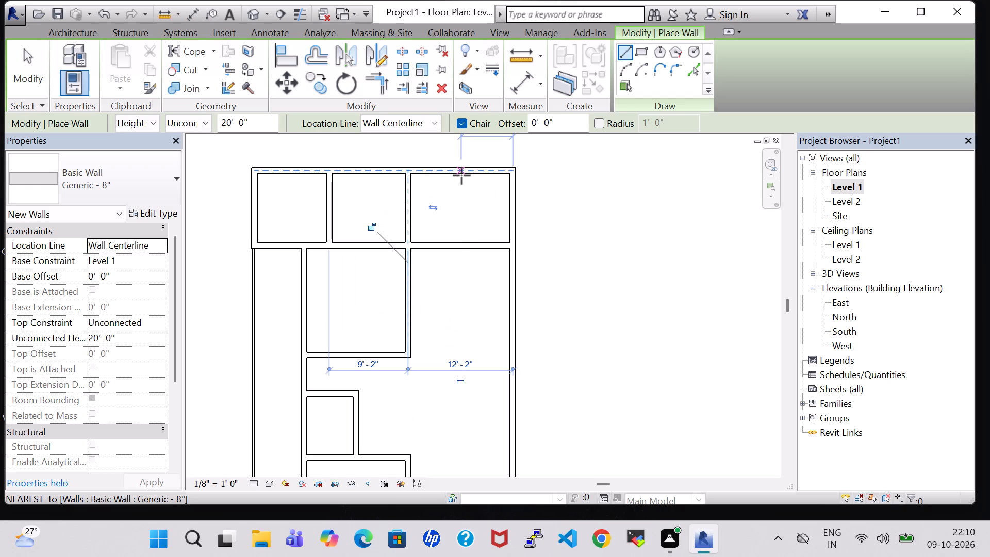
pyautogui.click(461, 175)
pyautogui.click(459, 245)
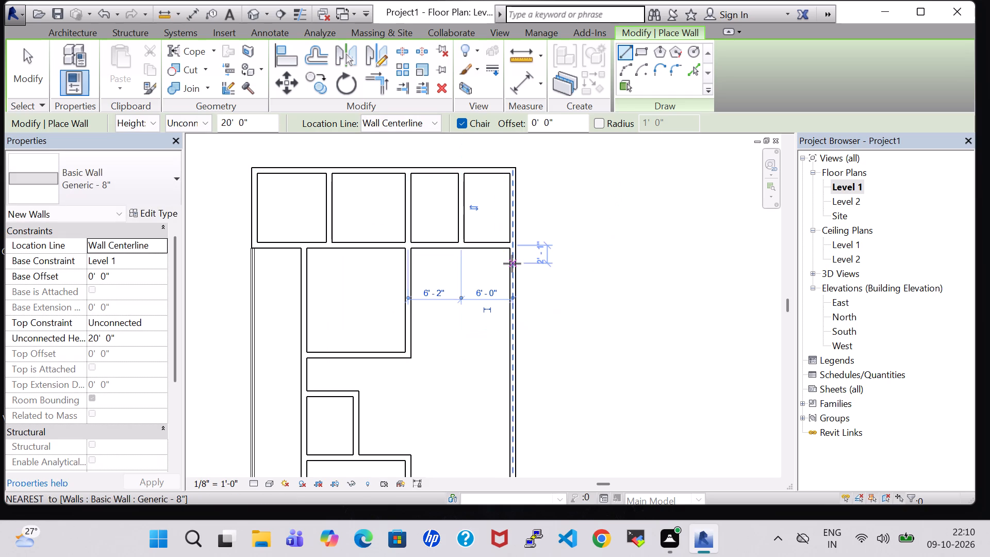
pyautogui.press('Escape')
pyautogui.press('Escape')
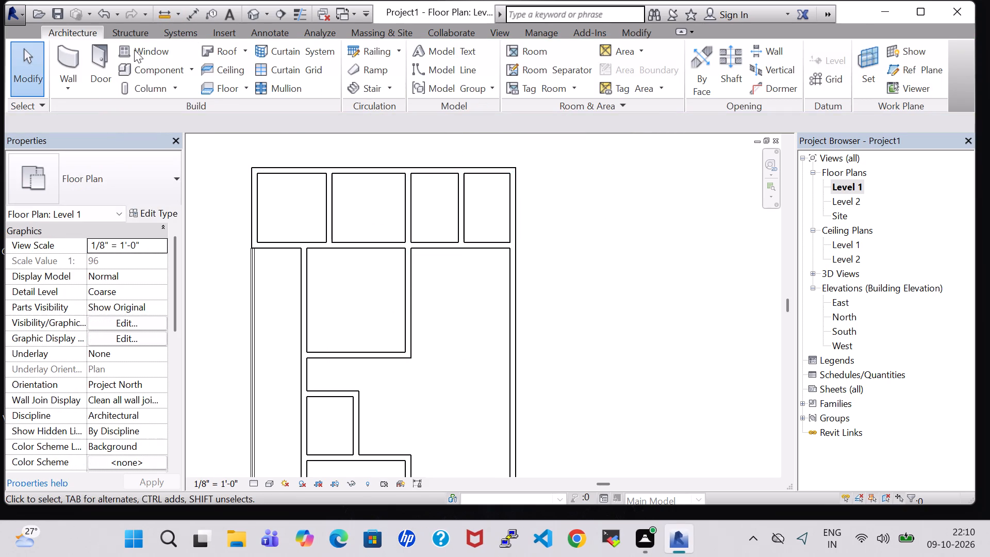
# Place four Single-Flush 36" x 84" doors for the north rooms: one in the westernmost partition, one in the south wall of each other room.
pyautogui.click(100, 56)
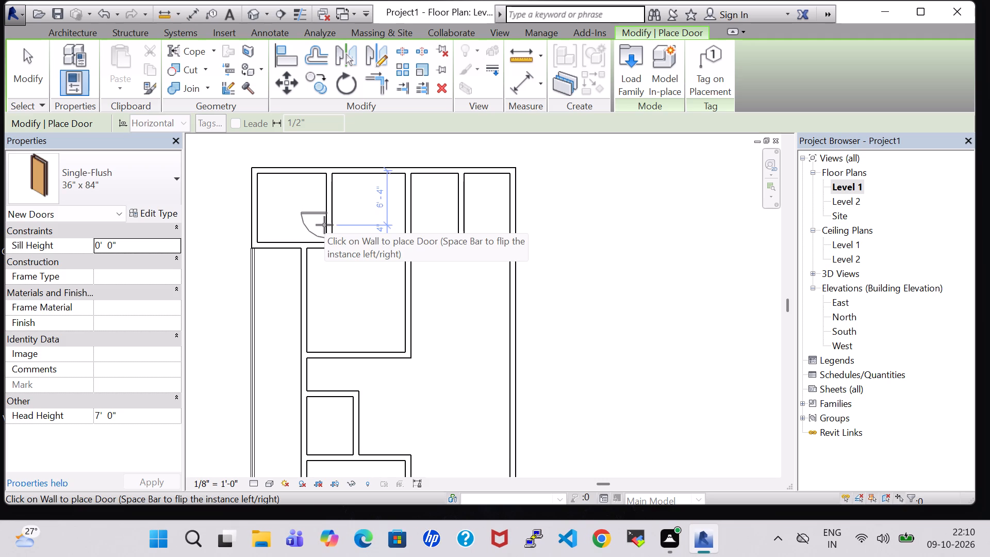
pyautogui.press('space')
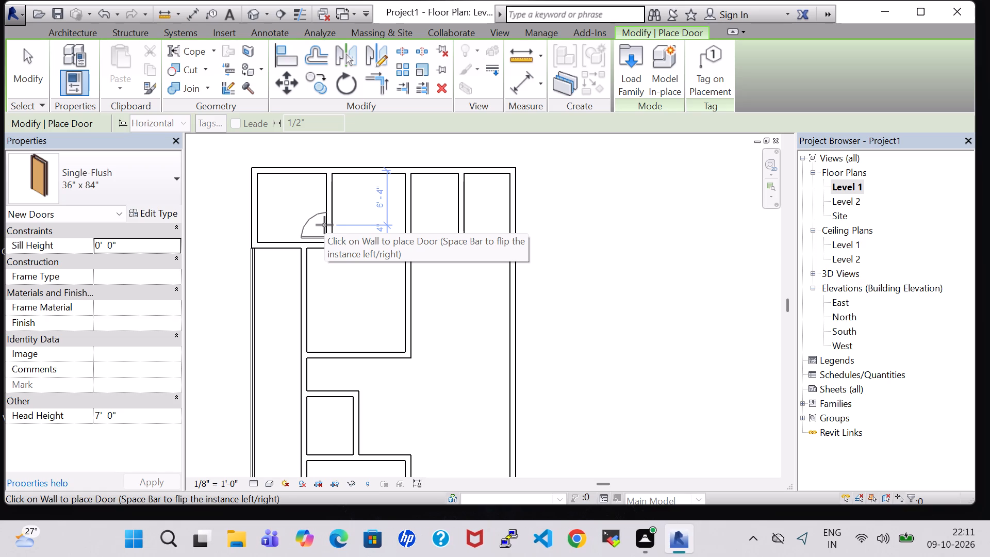
pyautogui.click(324, 225)
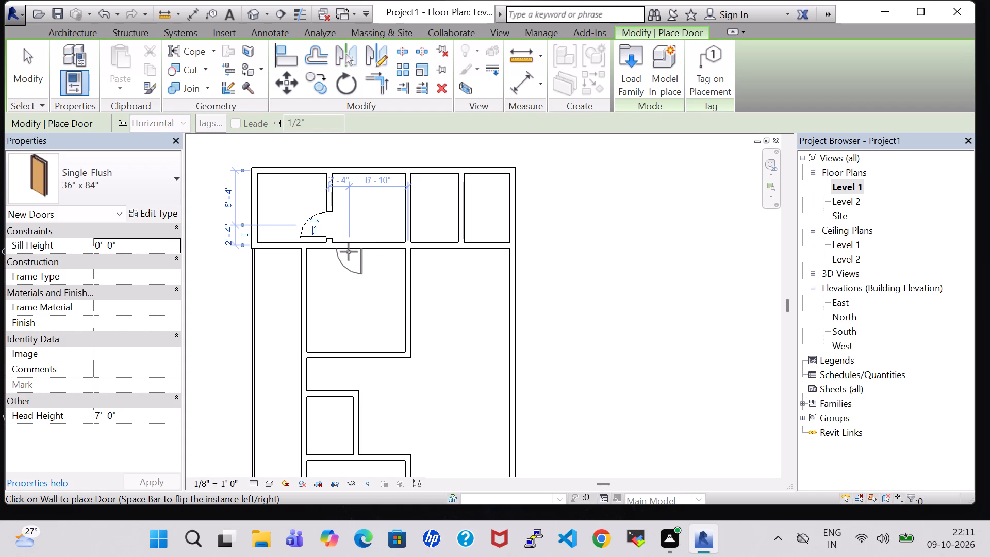
pyautogui.click(349, 252)
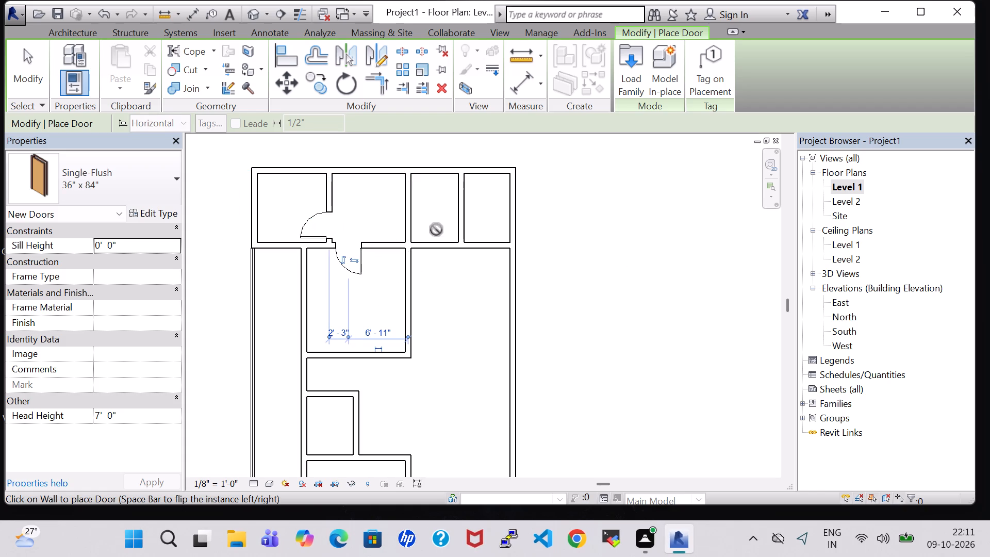
pyautogui.press('space')
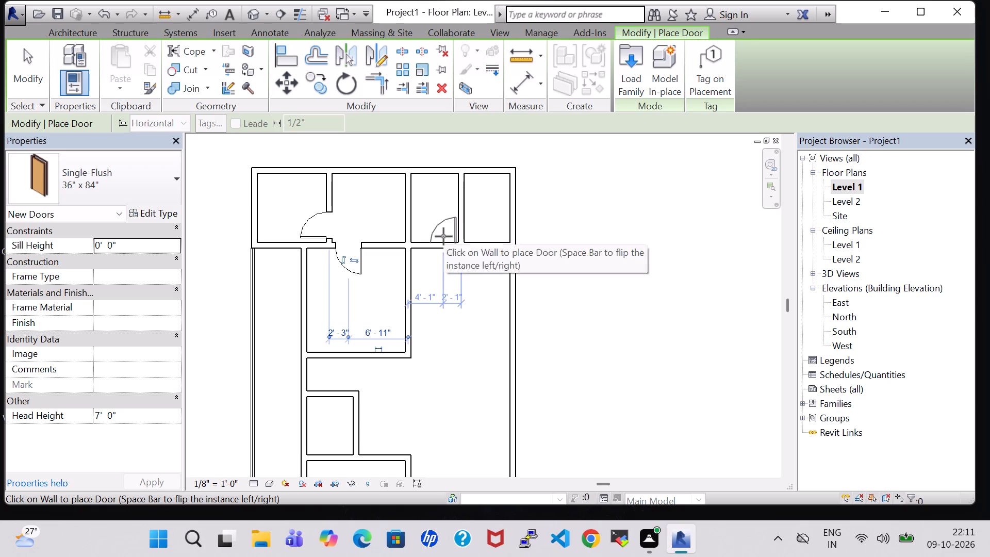
pyautogui.click(443, 236)
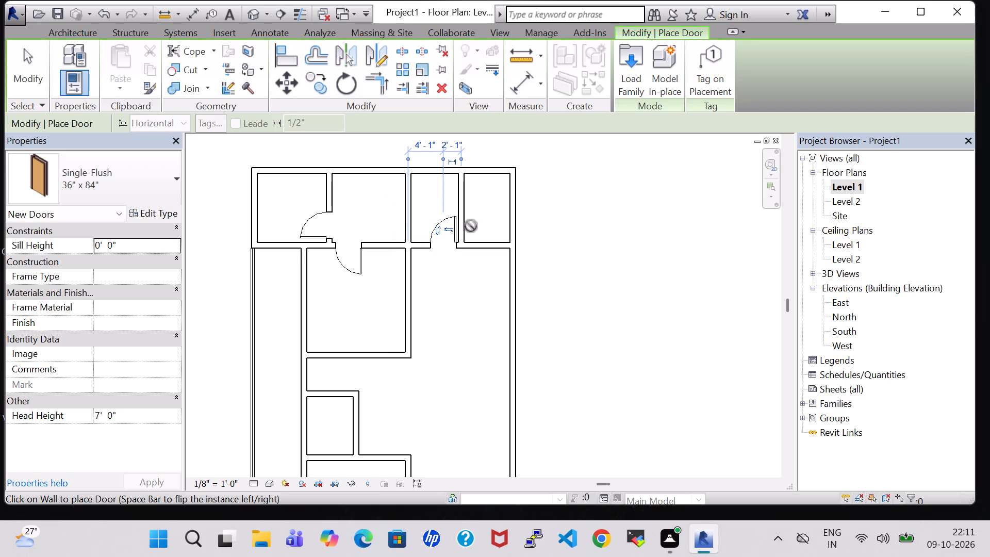
pyautogui.press('space')
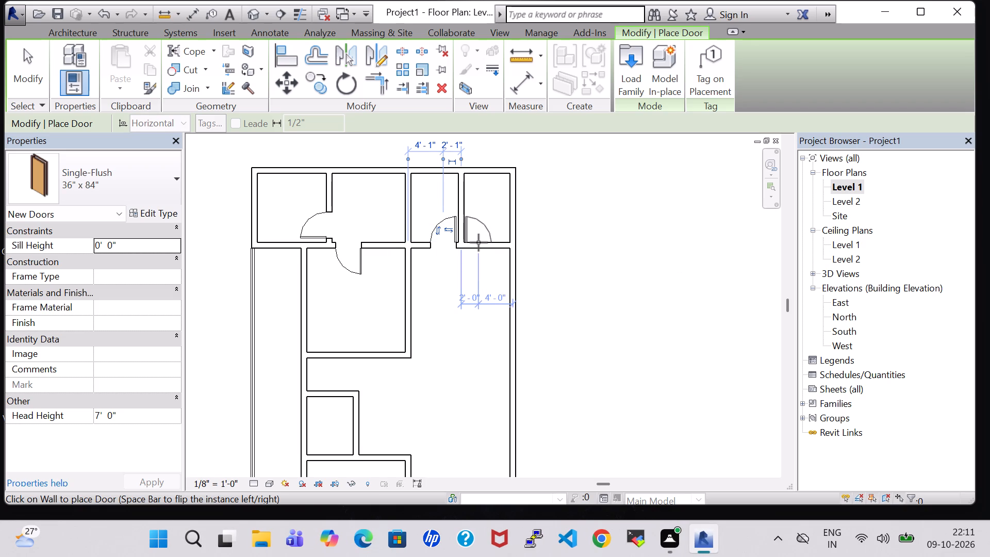
pyautogui.click(478, 242)
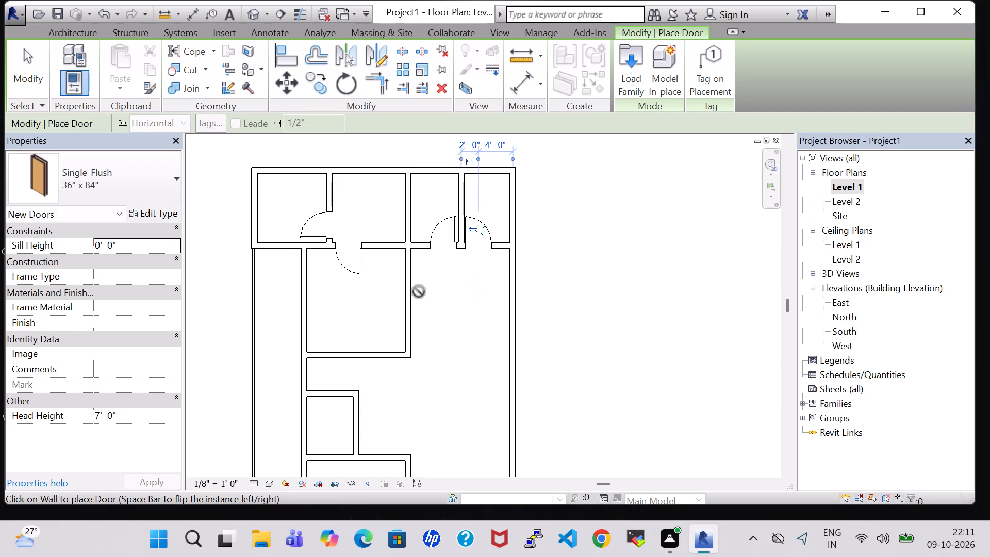
pyautogui.press('Escape')
pyautogui.press('Escape')
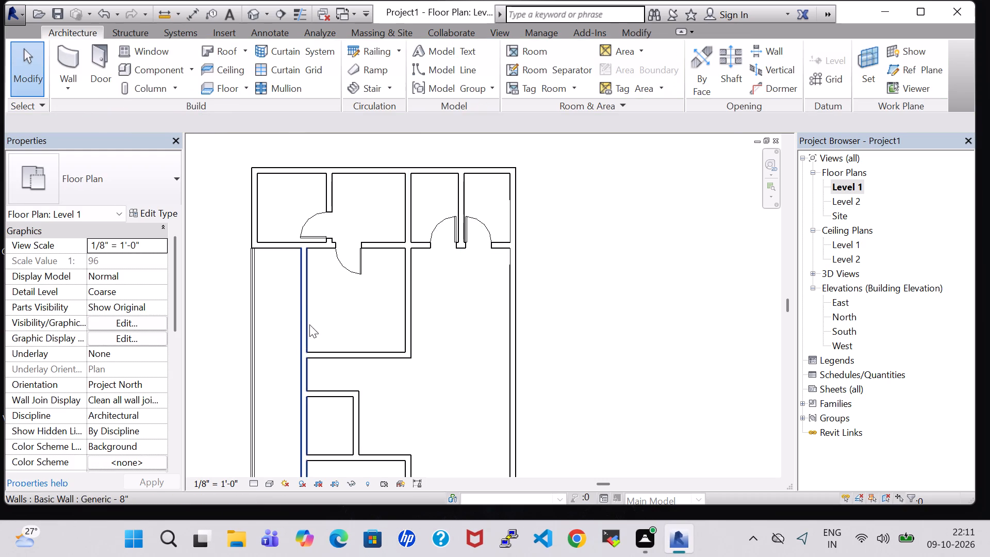
# Place a Single-Flush 36" x 84" door in the east wall of the upper interior room, hinged near its southeast corner and swinging inward.
pyautogui.moveTo(322, 325); pyautogui.dragTo(342, 294, button='middle')
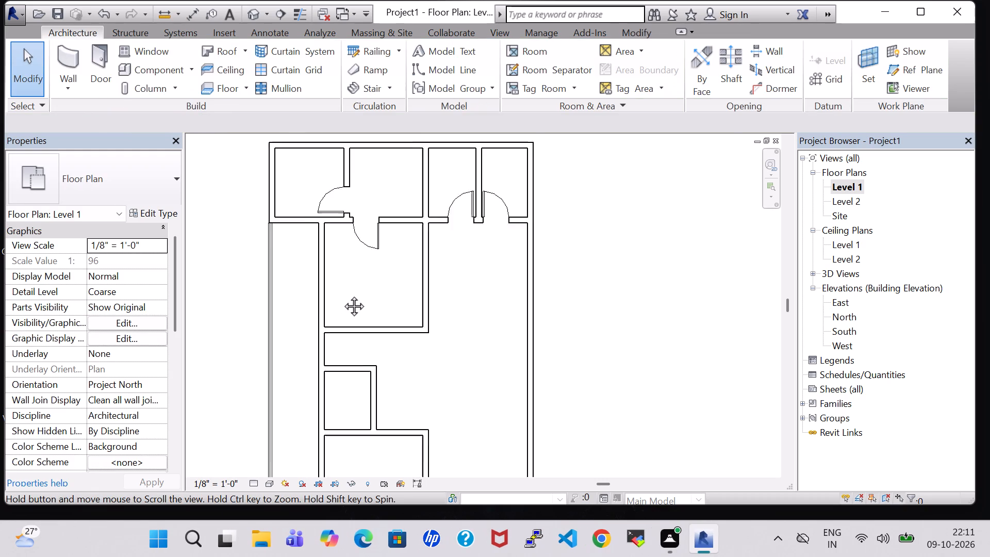
pyautogui.moveTo(342, 294); pyautogui.dragTo(339, 257, button='middle')
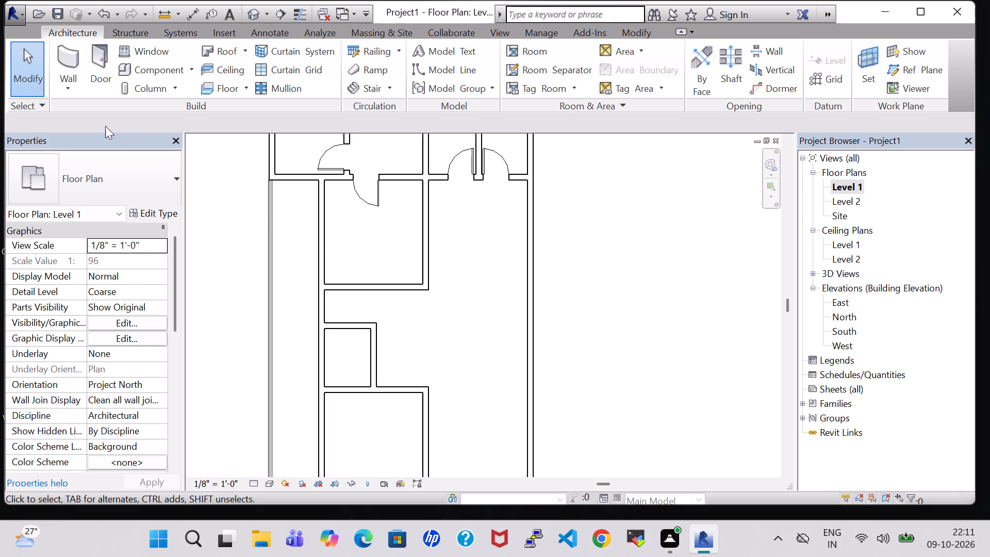
pyautogui.click(99, 61)
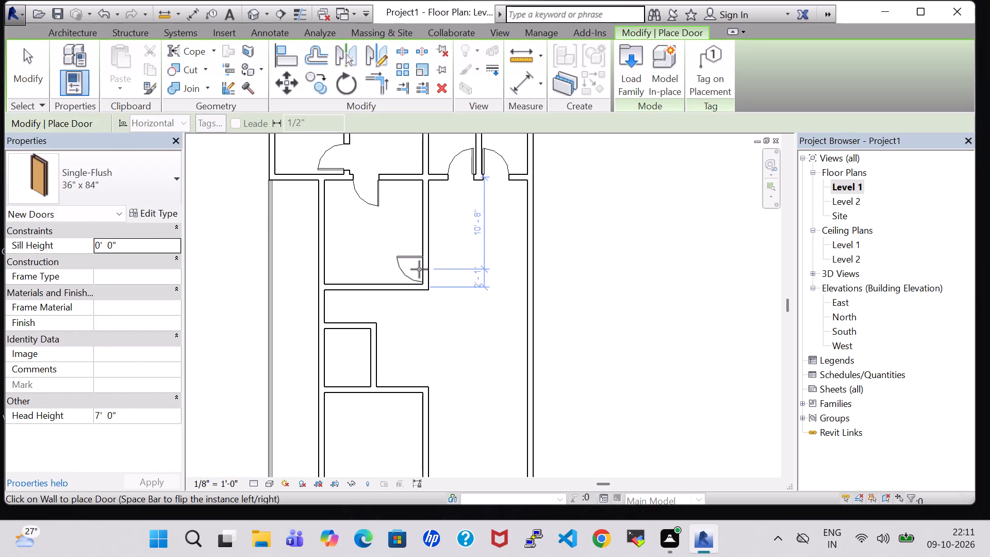
pyautogui.press('space')
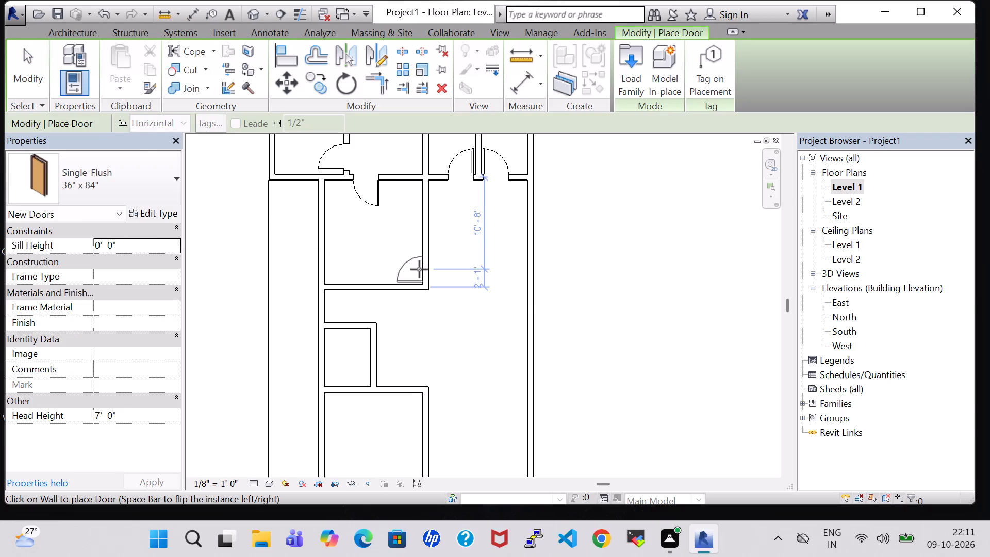
pyautogui.click(419, 269)
pyautogui.press('Escape')
pyautogui.press('Escape')
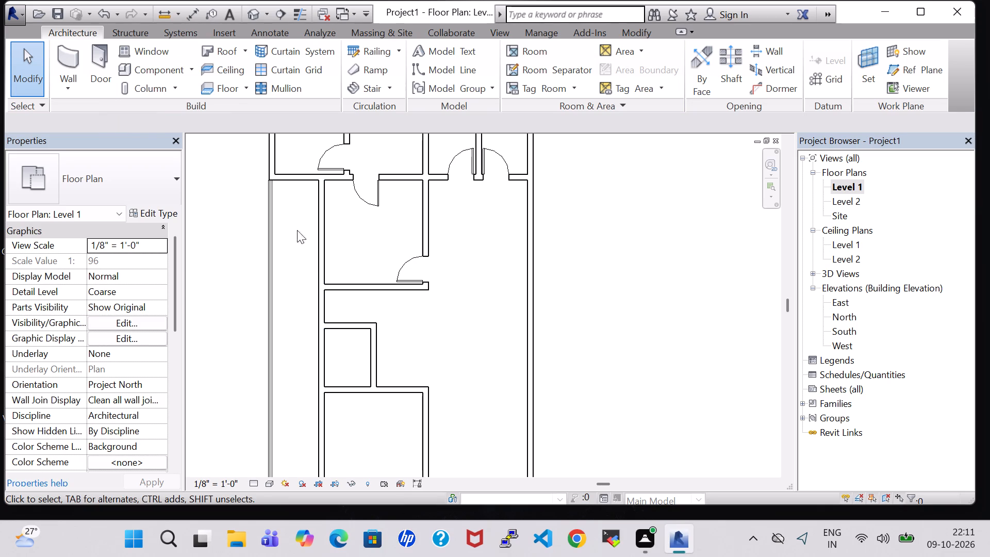
# Place Single-Flush 36" x 84" doors in the west wall of the recess below that room and in the small room's east wall.
pyautogui.click(109, 66)
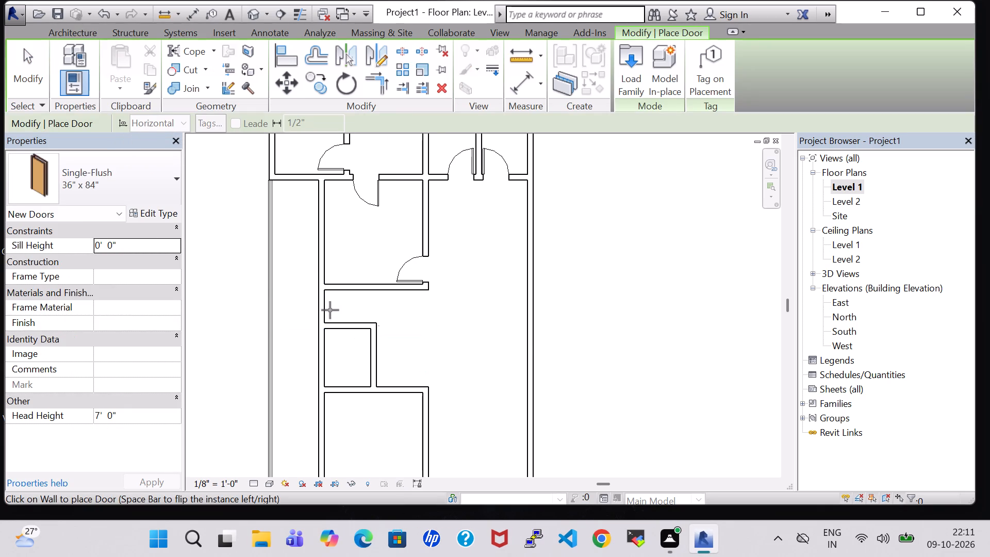
pyautogui.click(328, 309)
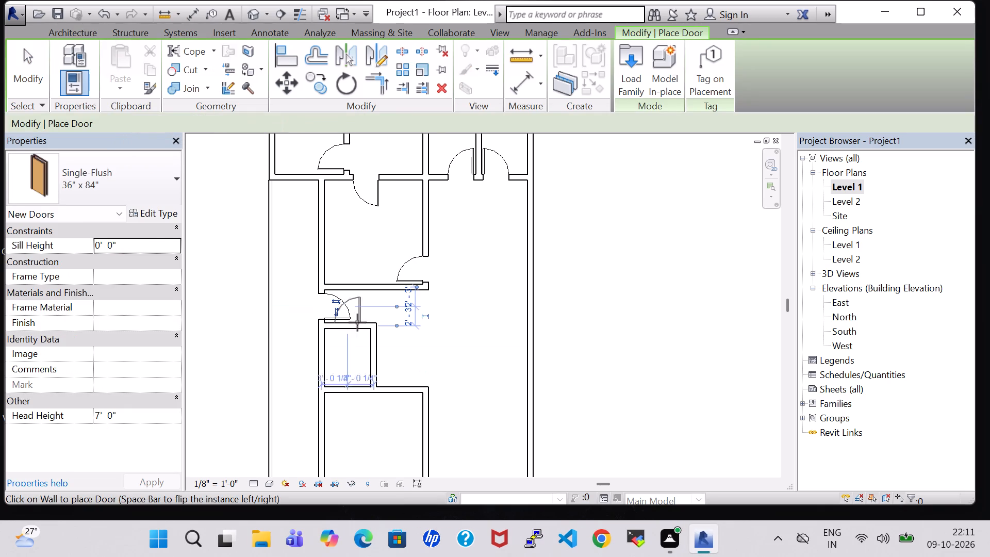
pyautogui.press('Escape')
pyautogui.press('Escape')
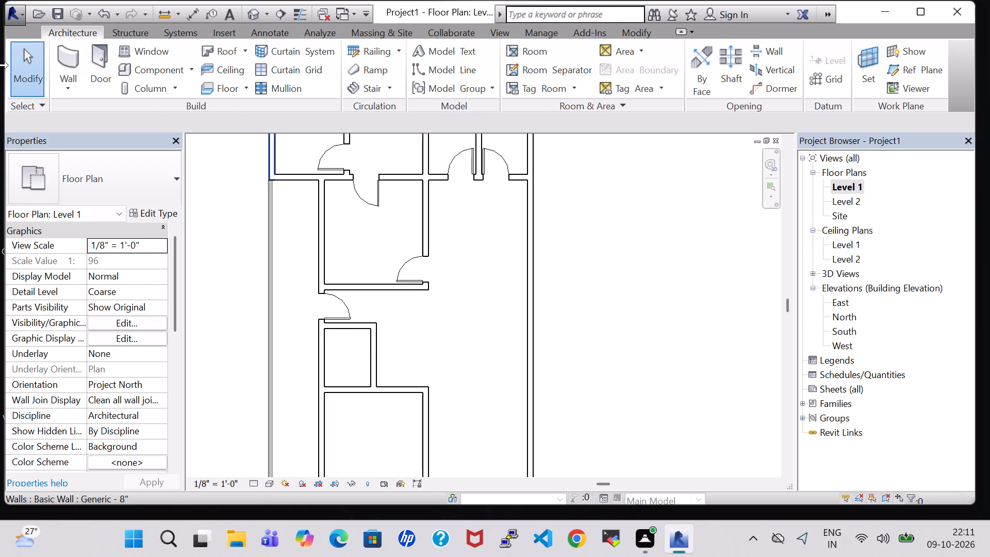
pyautogui.click(91, 68)
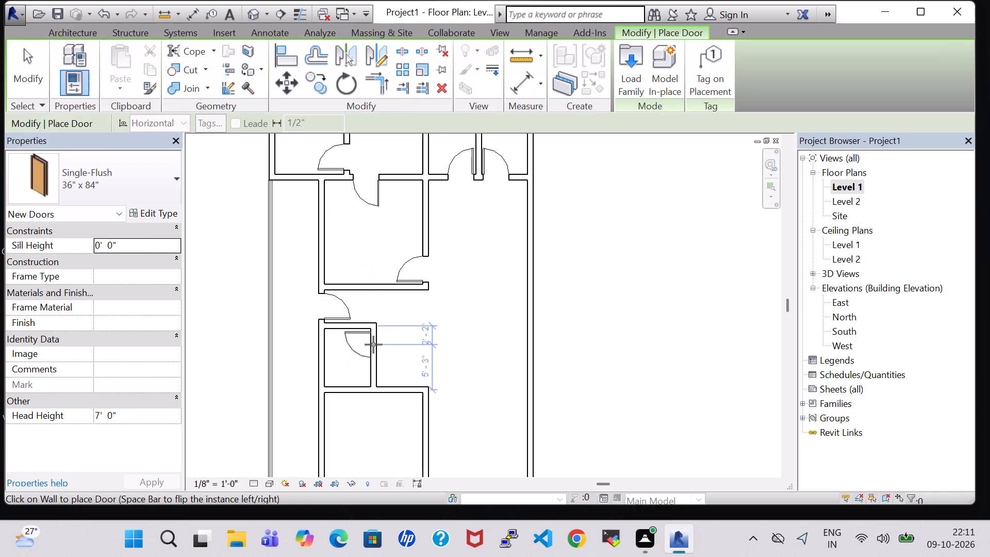
pyautogui.click(373, 345)
pyautogui.press('Escape')
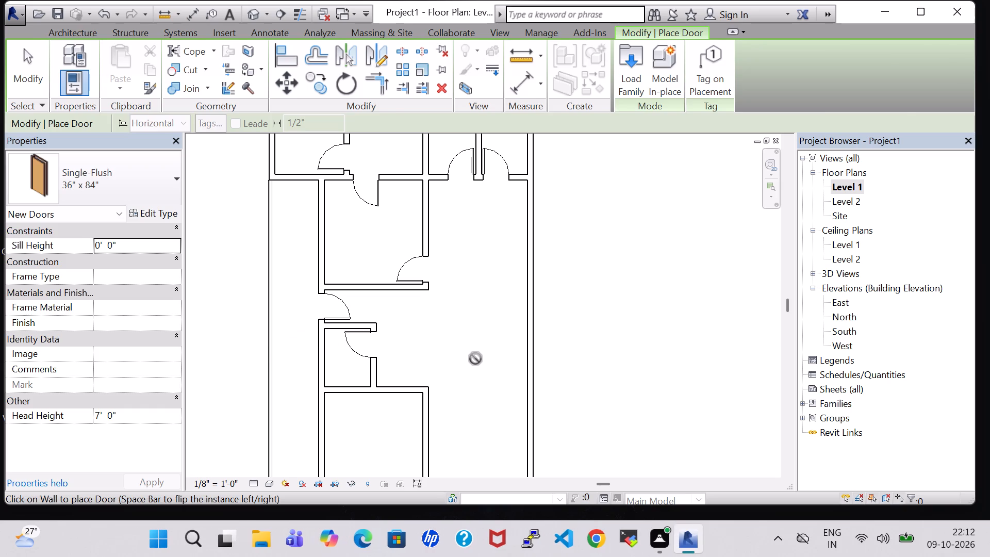
pyautogui.press('Escape')
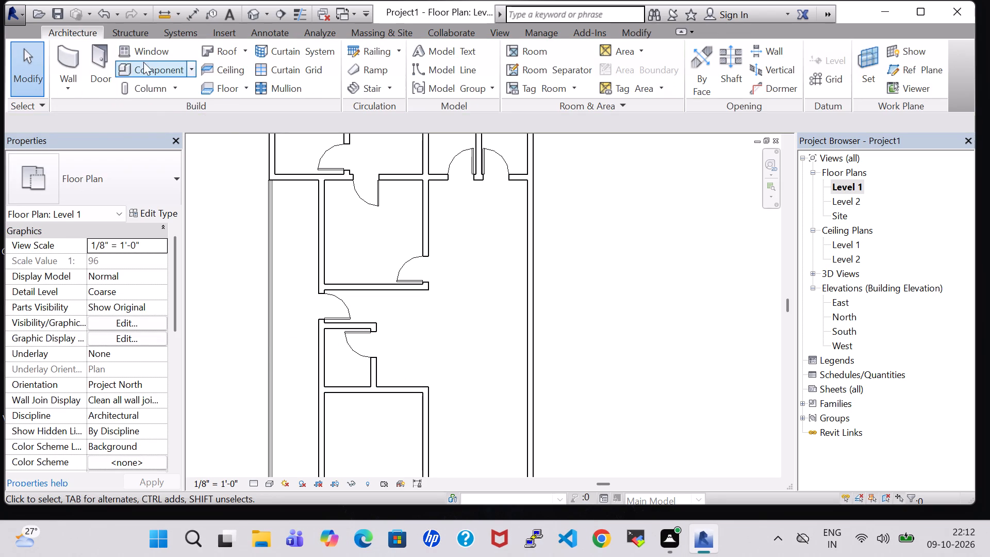
# Place a Single-Flush 36" x 84" door in the southern interior room's north wall, about 2'-1" from its east wall, swinging inward.
pyautogui.click(105, 57)
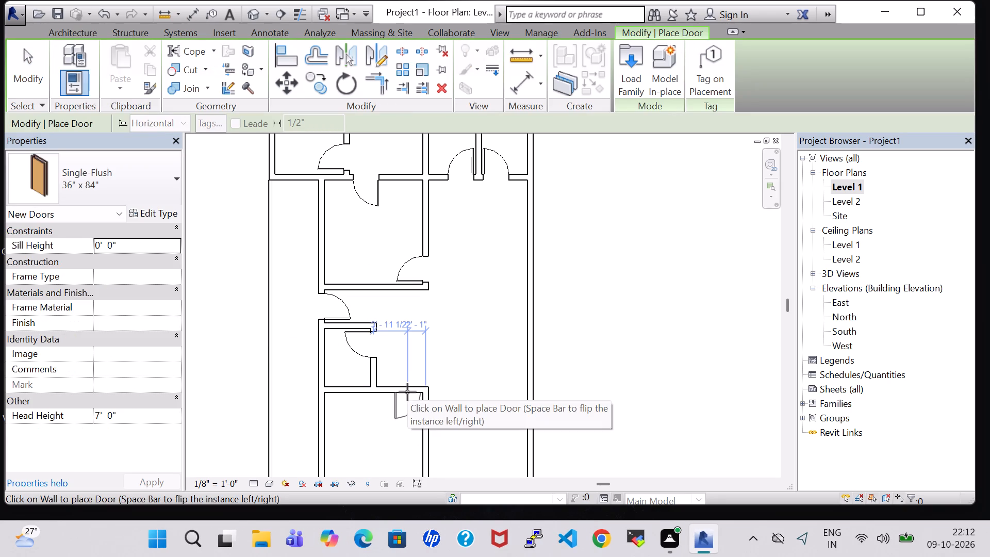
pyautogui.press('space')
pyautogui.click(407, 392)
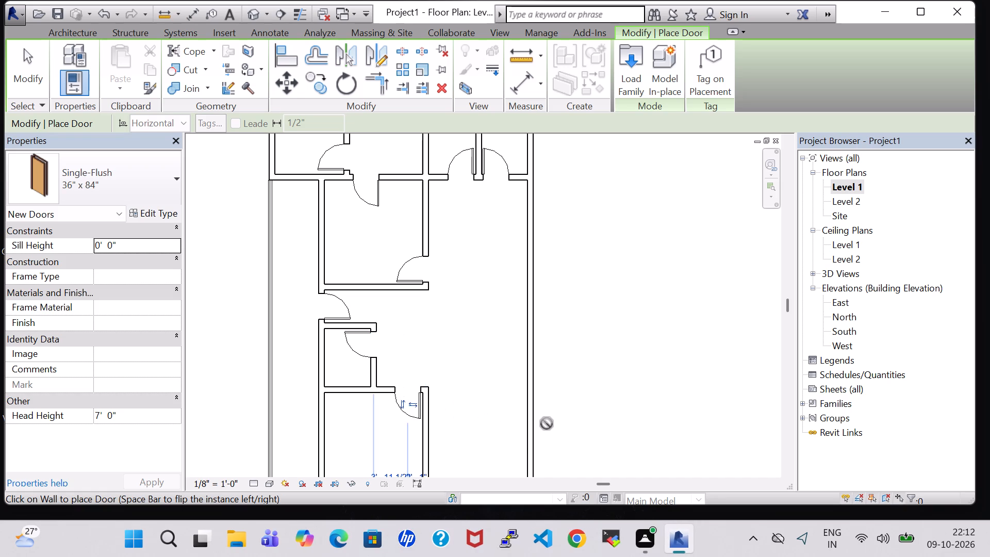
pyautogui.press('Escape')
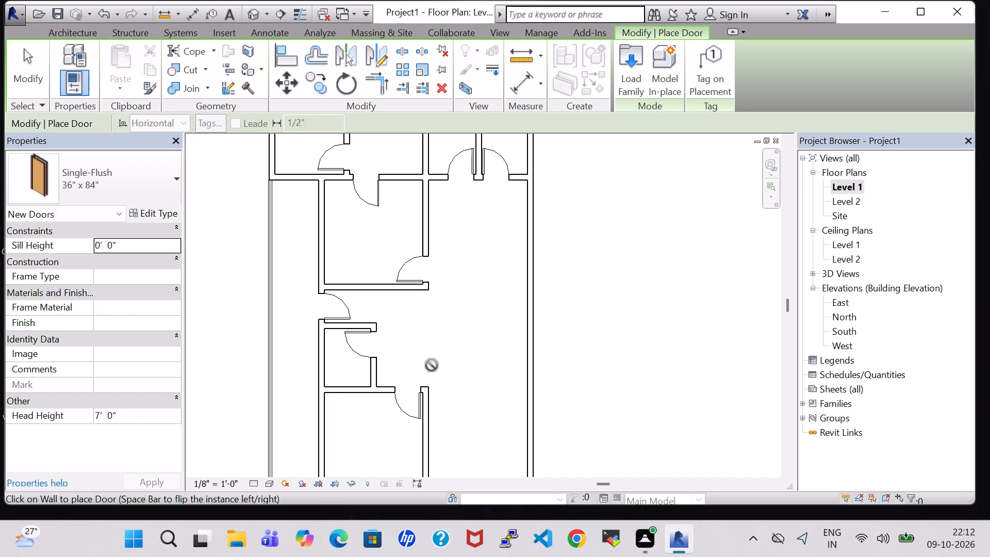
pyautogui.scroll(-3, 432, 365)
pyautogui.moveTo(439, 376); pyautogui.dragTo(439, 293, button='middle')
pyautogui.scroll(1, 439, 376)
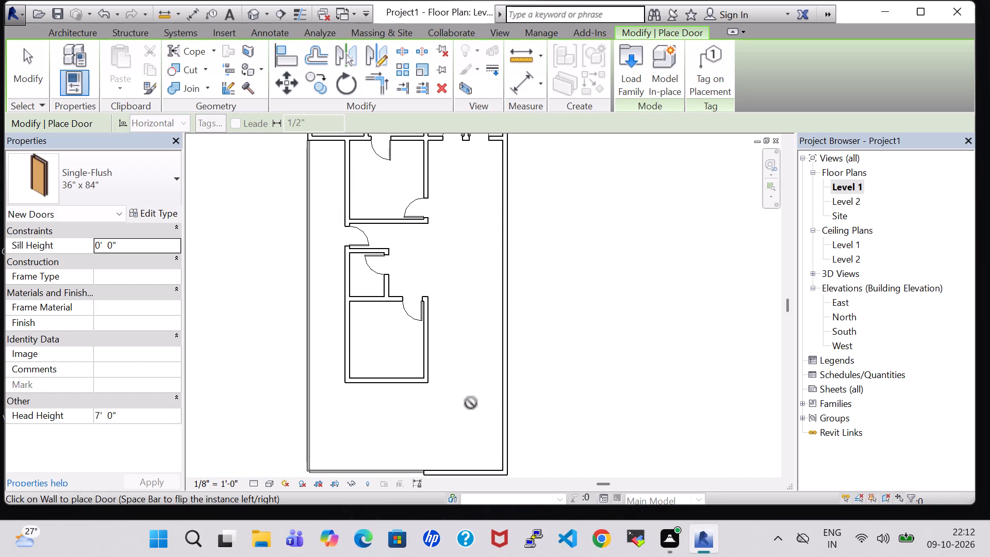
# Draw a Generic - 8" wall about 14'-2" long from the southern interior room's southeast corner south to the exterior wall.
pyautogui.click(76, 38)
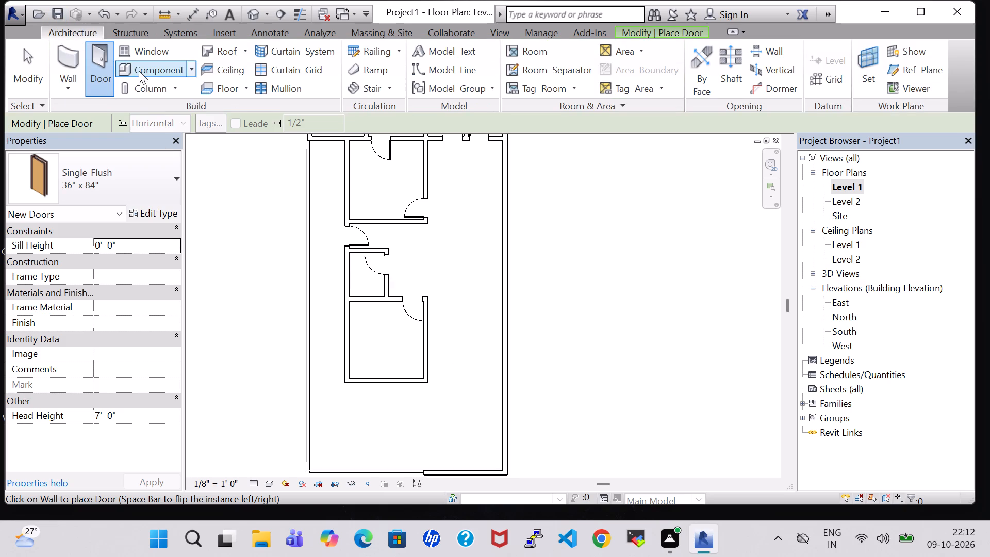
pyautogui.click(79, 57)
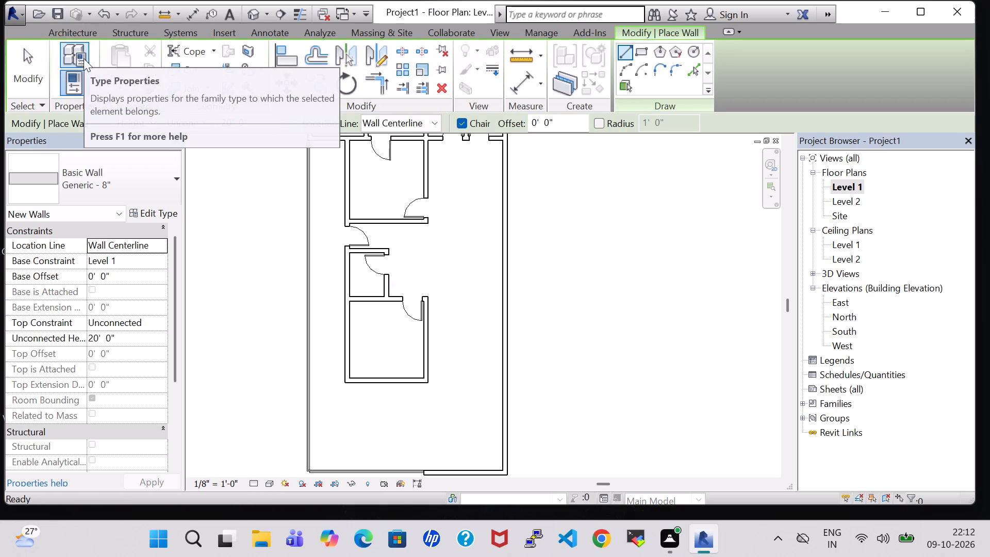
pyautogui.click(427, 382)
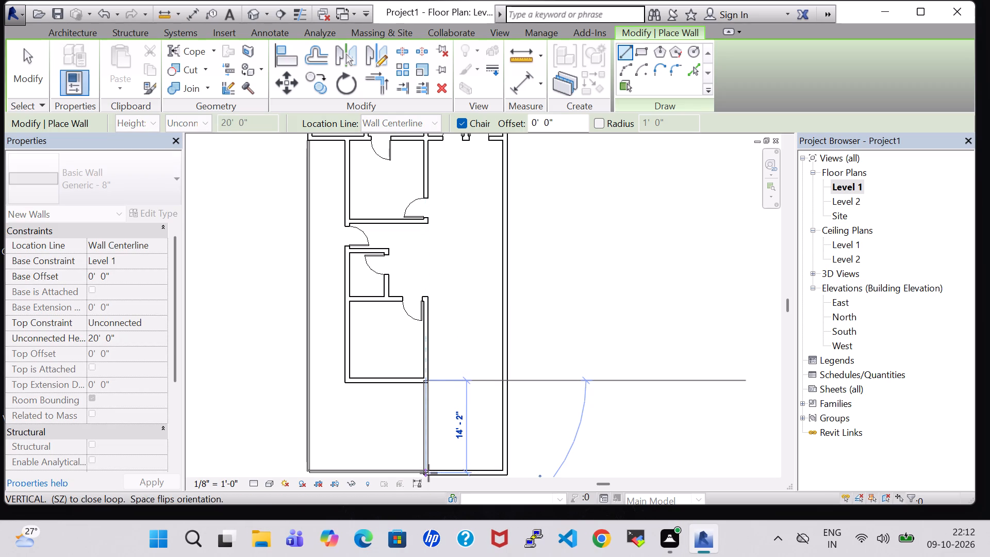
pyautogui.click(426, 473)
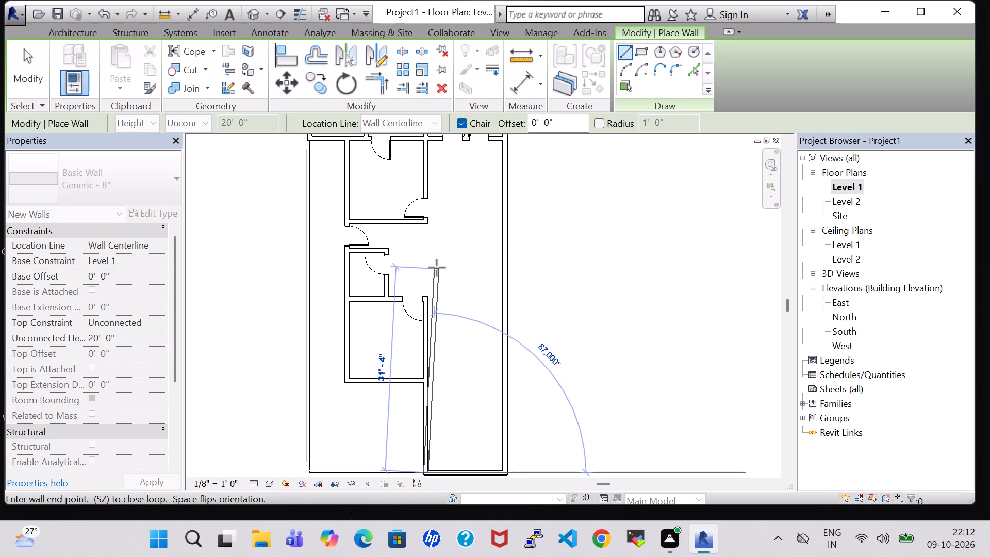
pyautogui.press('Escape')
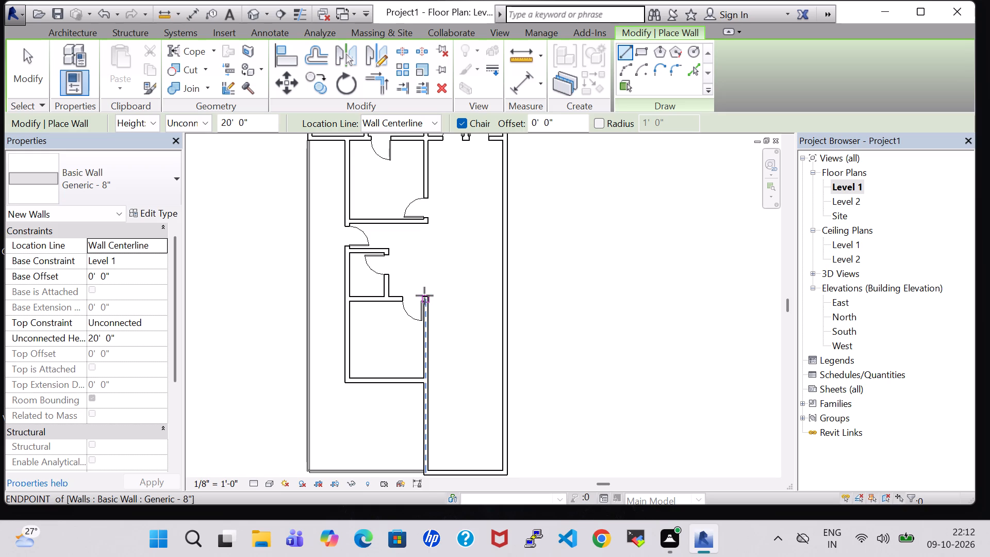
# Draw a Generic - 8" wall about 12'-2" long from the southern interior room's northeast corner east to the exterior wall.
pyautogui.click(424, 297)
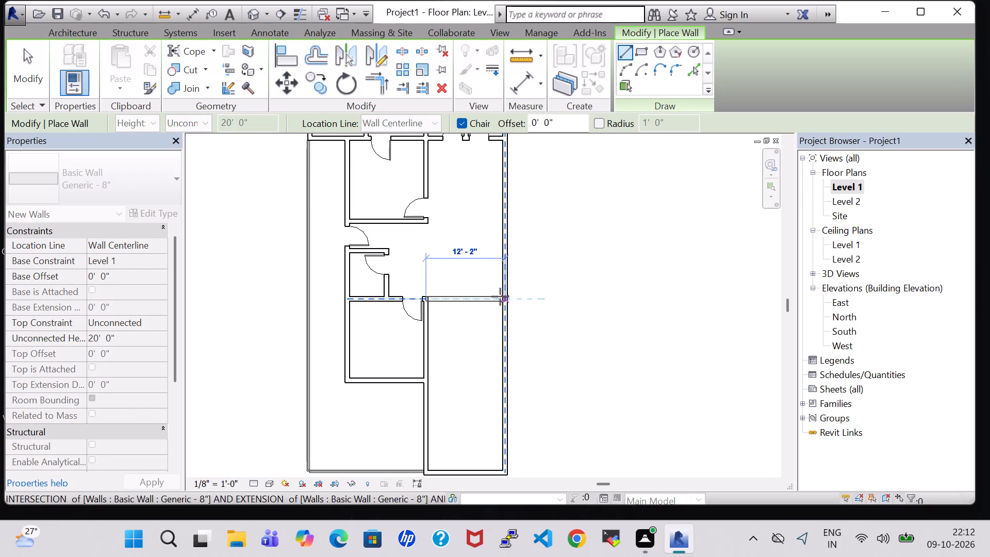
pyautogui.click(500, 297)
pyautogui.press('Escape')
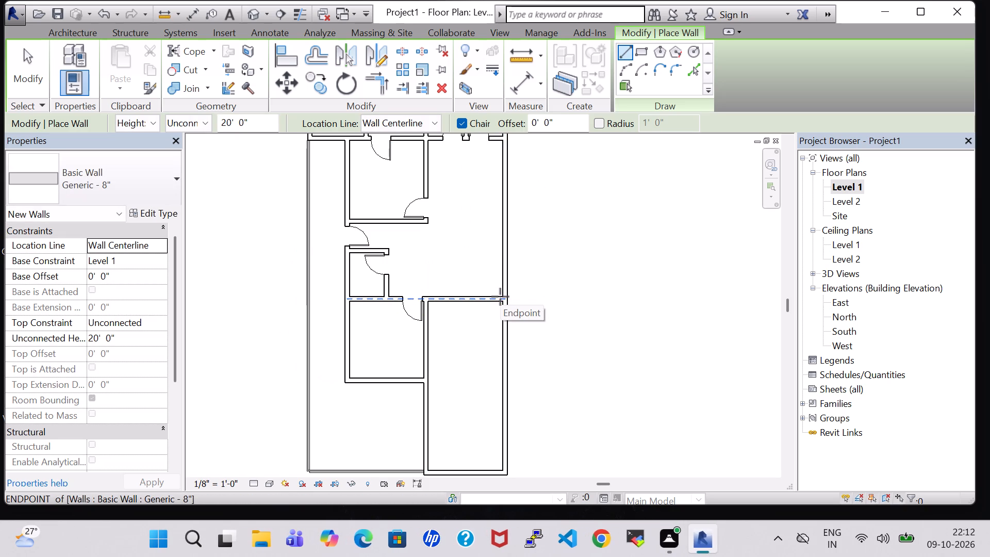
pyautogui.press('Escape')
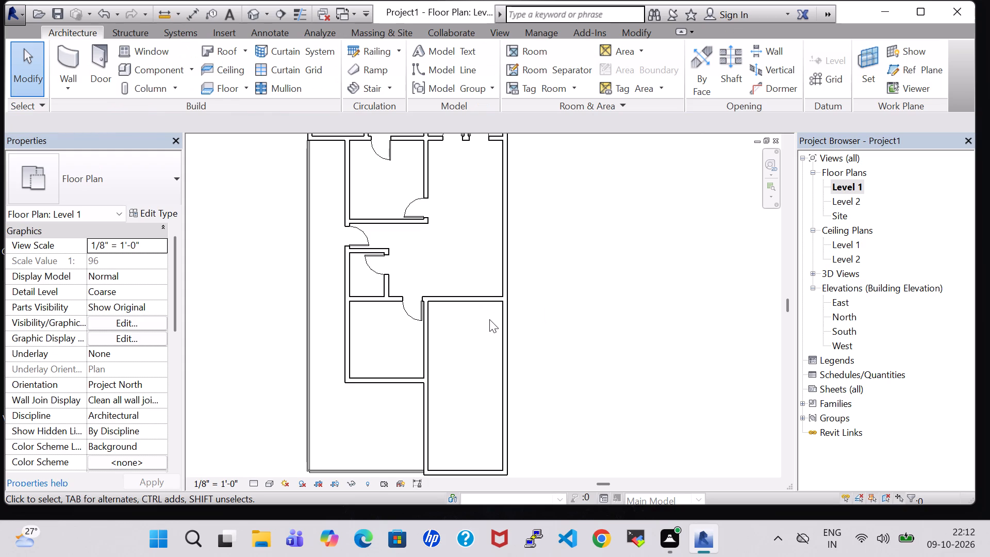
# Divide the new southeast space with an east-west Generic - 8" wall, about 4'-7" south of the adjacent interior room's south wall.
pyautogui.click(67, 62)
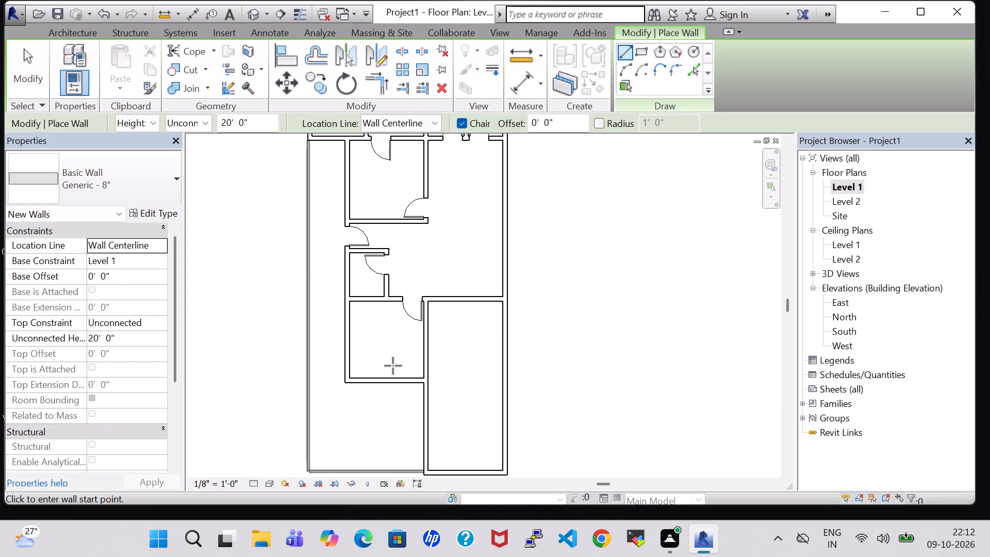
pyautogui.click(426, 410)
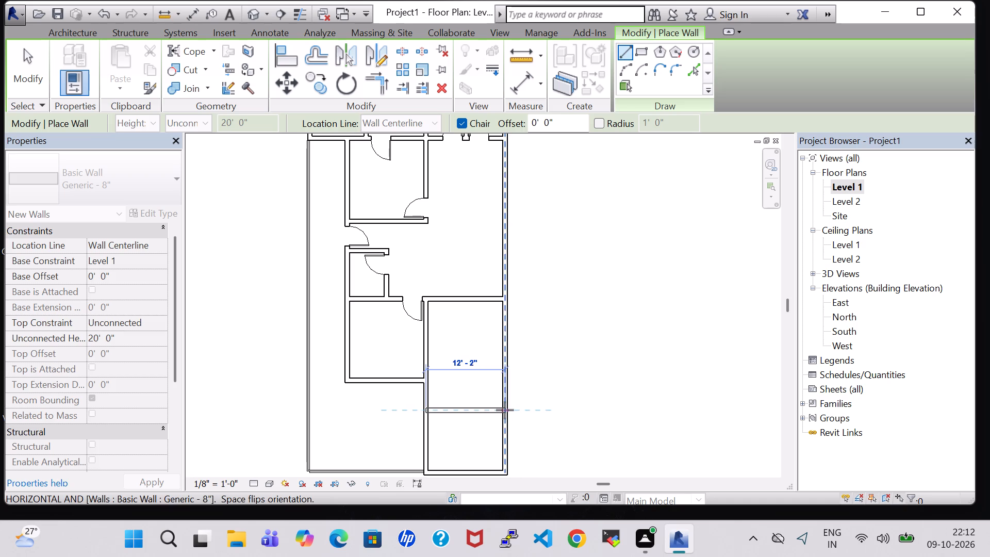
pyautogui.click(505, 410)
pyautogui.press('Escape')
pyautogui.press('Escape')
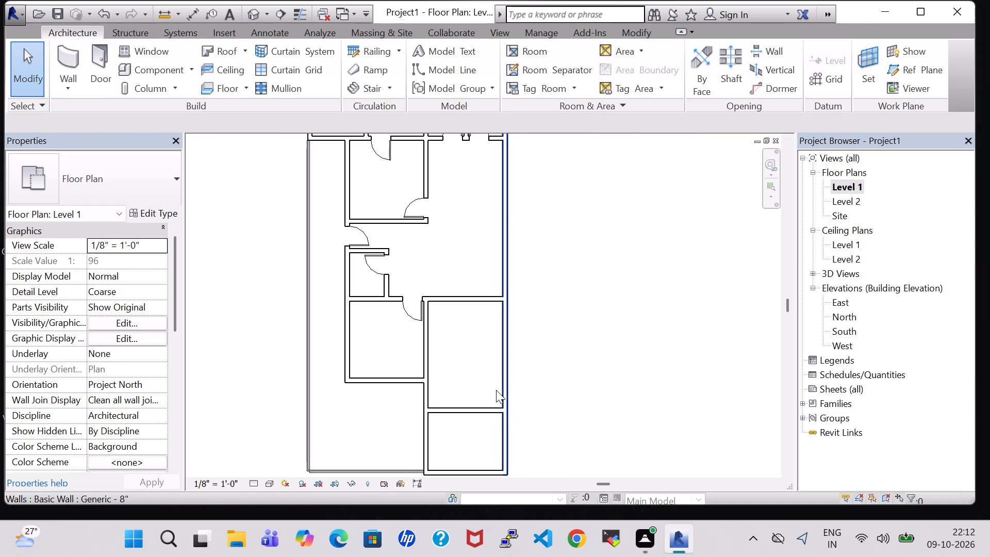
# Place a Single-Flush 36" x 84" door in the southeast corner room's west wall near its north end, swinging inward.
pyautogui.click(95, 64)
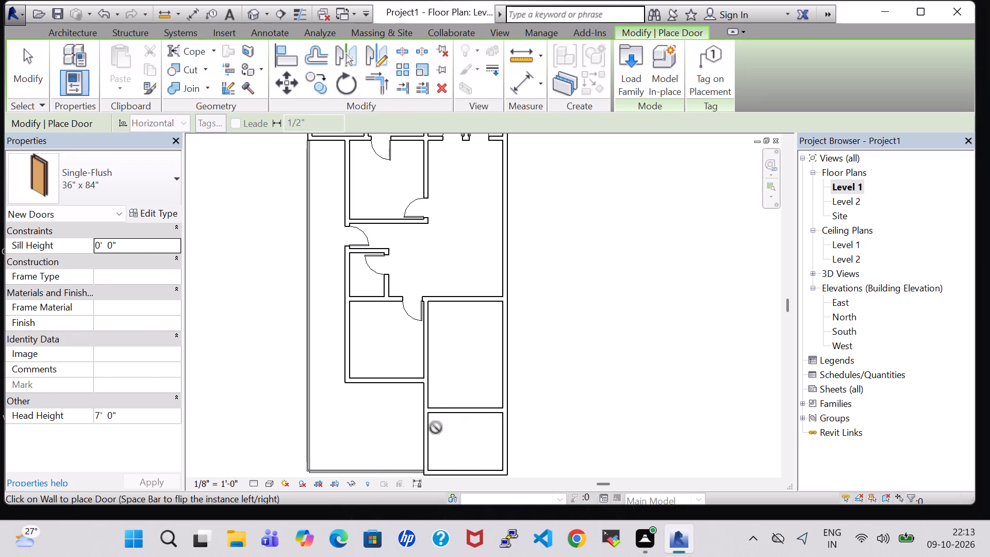
pyautogui.press('space')
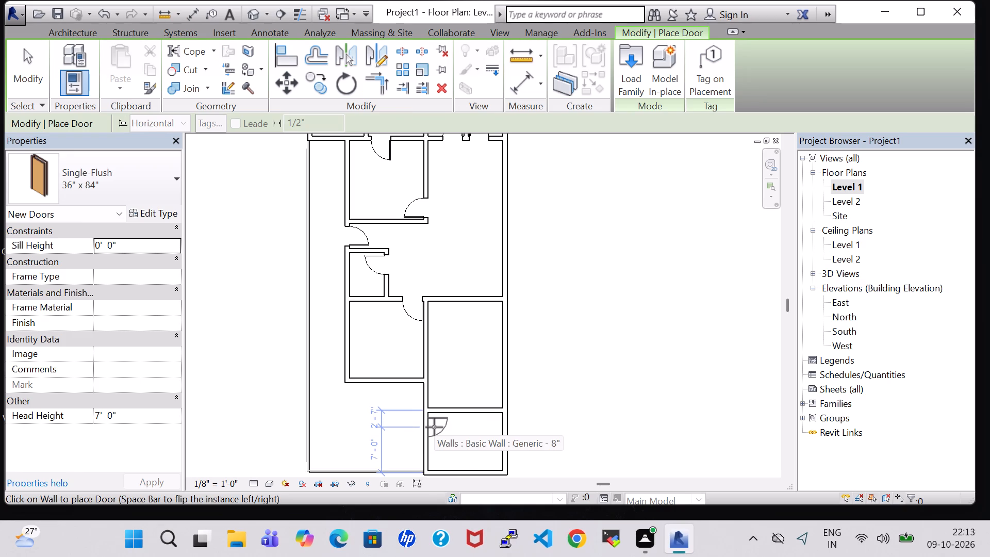
pyautogui.click(434, 424)
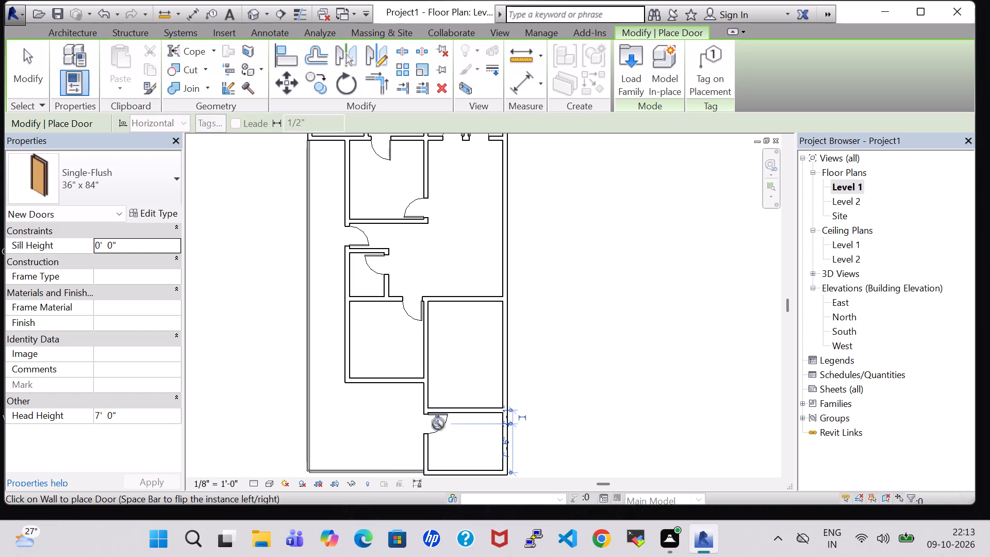
pyautogui.press('Escape')
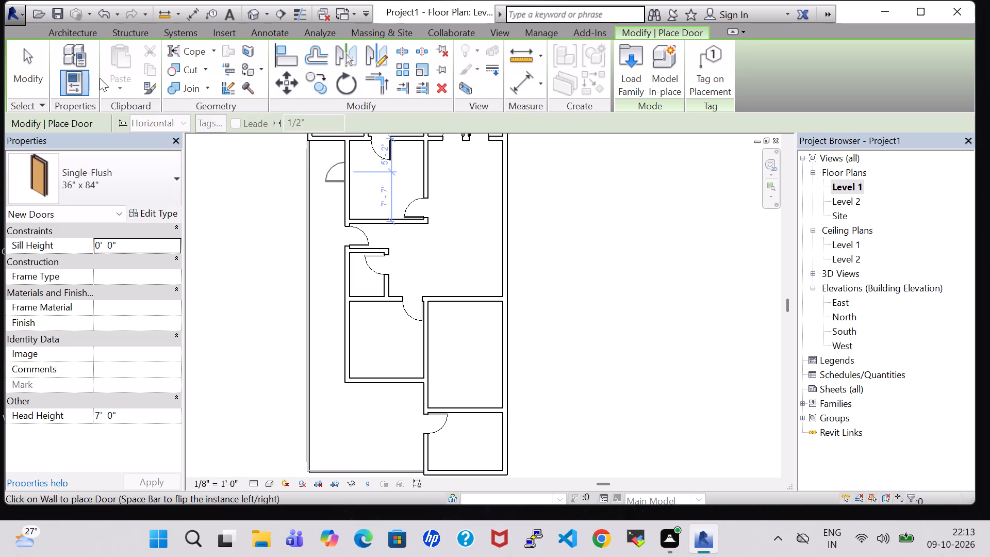
# Load the Door-Double-Flush_Panel family from the US Imperial Doors library with its 68" x 80" type.
pyautogui.click(74, 38)
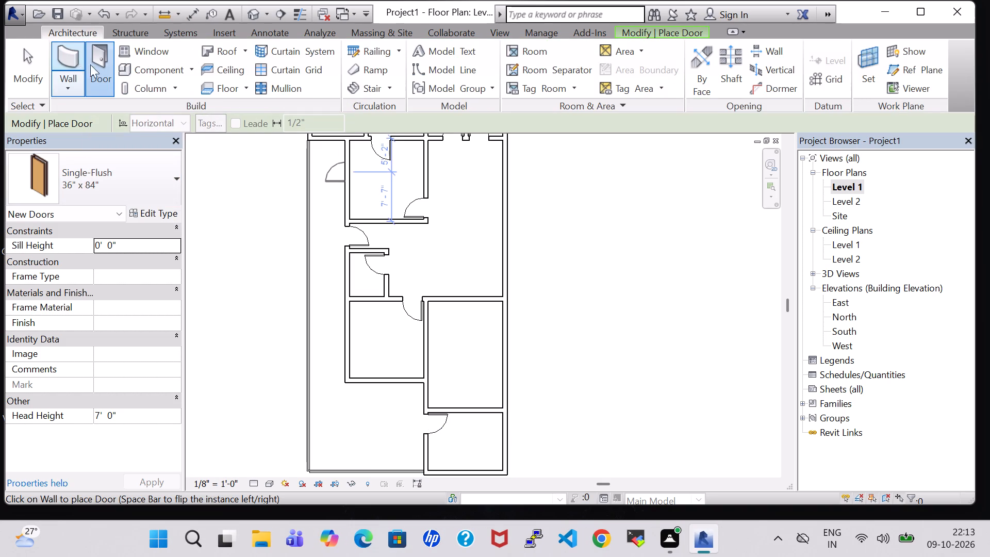
pyautogui.click(95, 67)
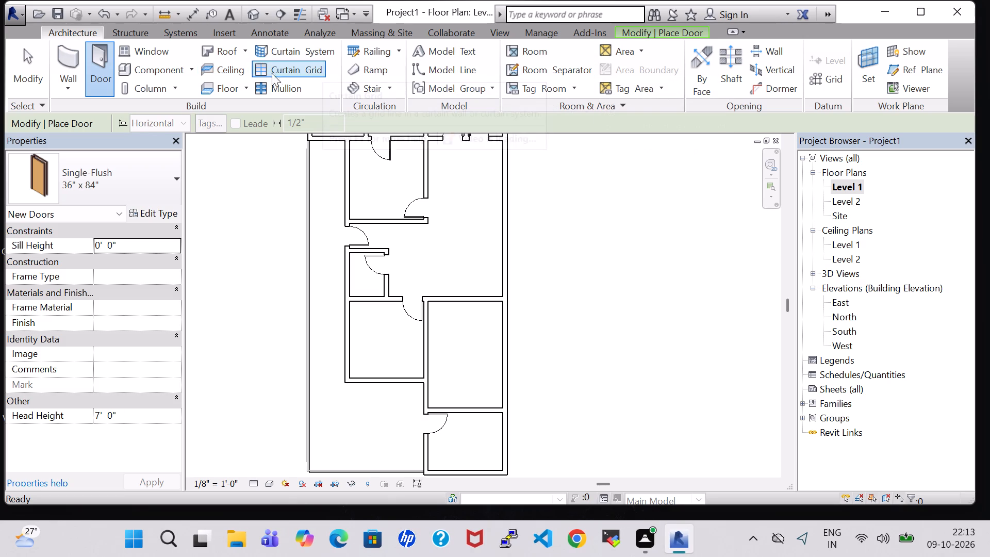
pyautogui.click(137, 75)
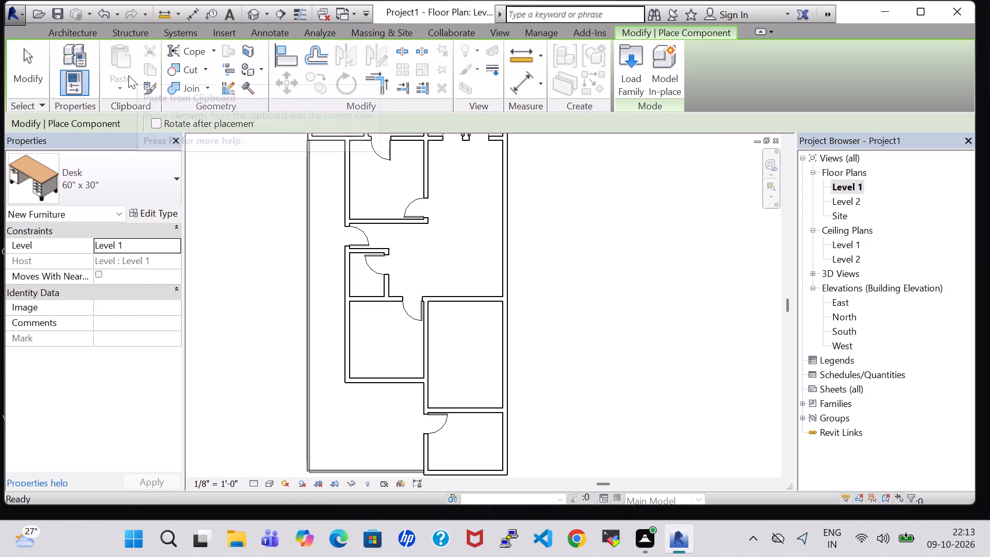
pyautogui.click(72, 37)
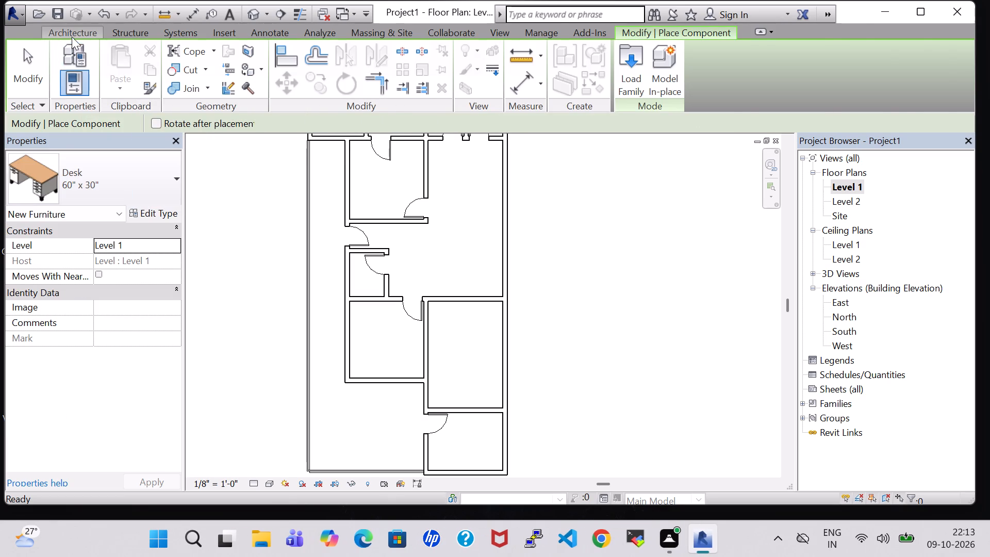
pyautogui.doubleClick(101, 76)
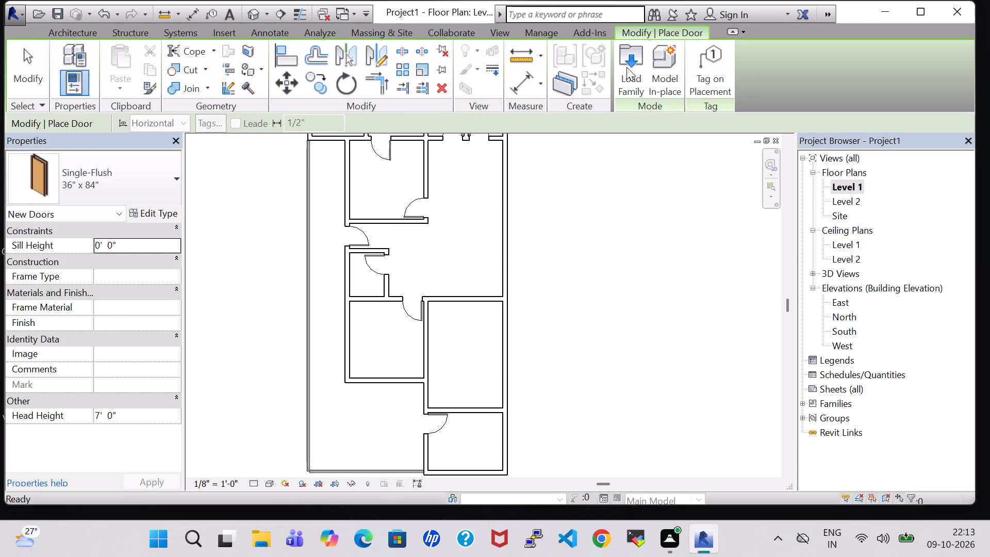
pyautogui.click(626, 67)
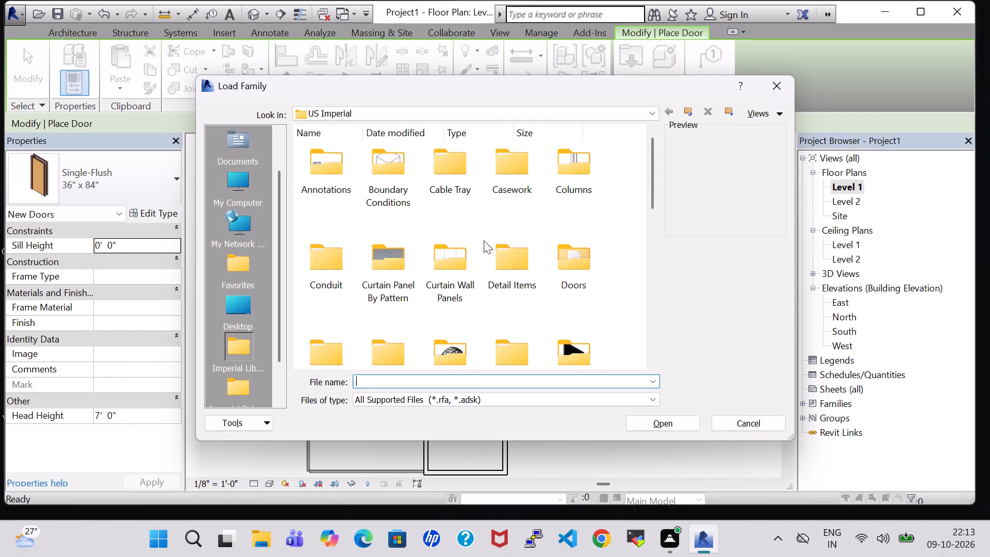
pyautogui.doubleClick(569, 247)
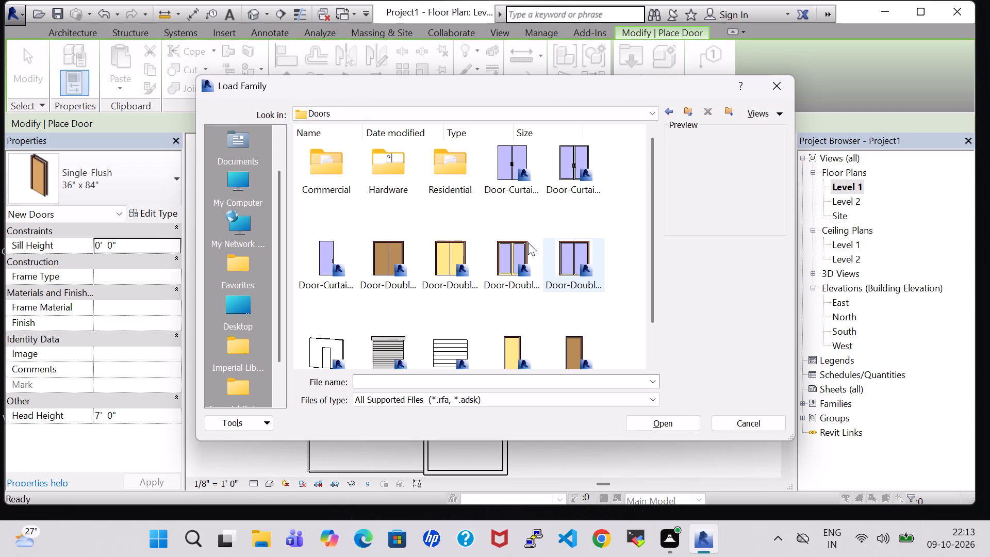
pyautogui.click(416, 251)
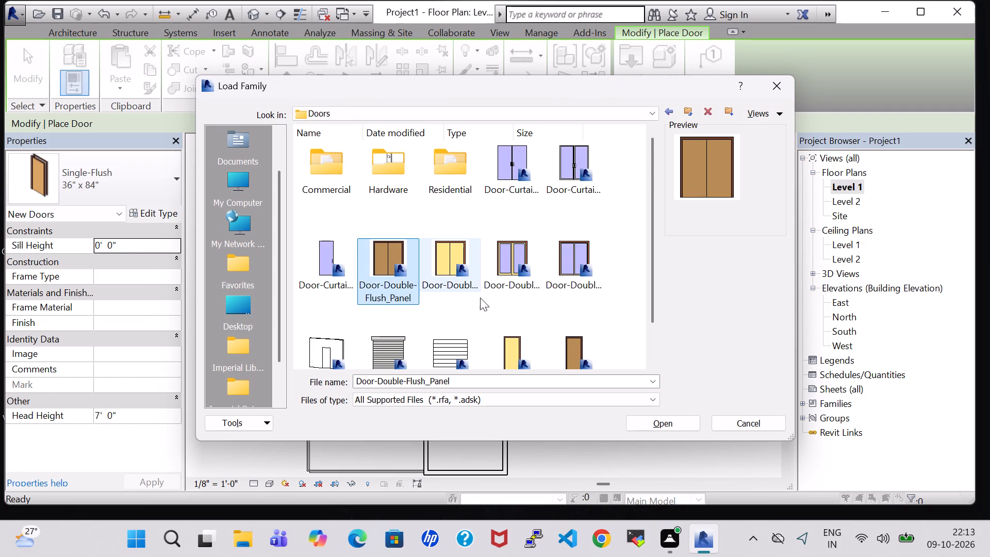
pyautogui.click(679, 422)
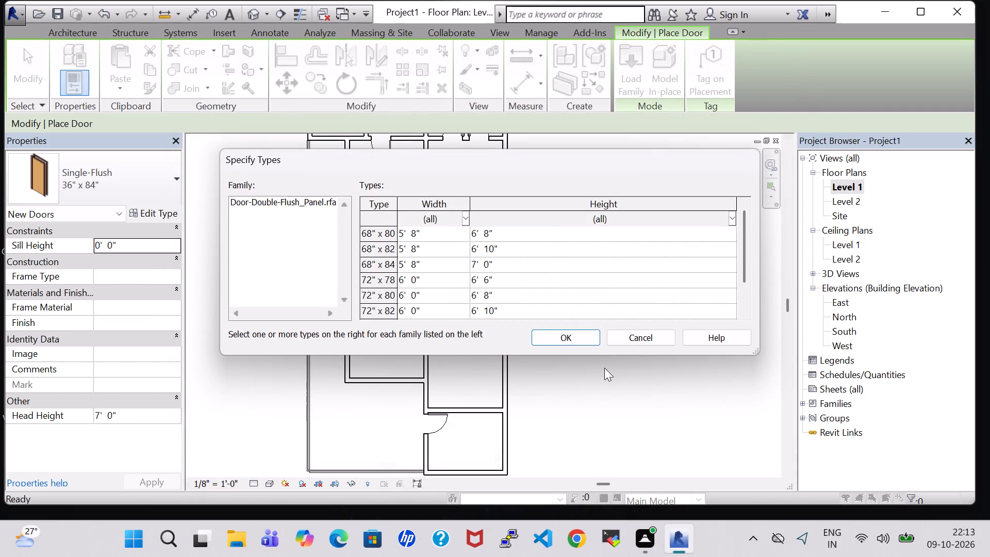
pyautogui.click(486, 239)
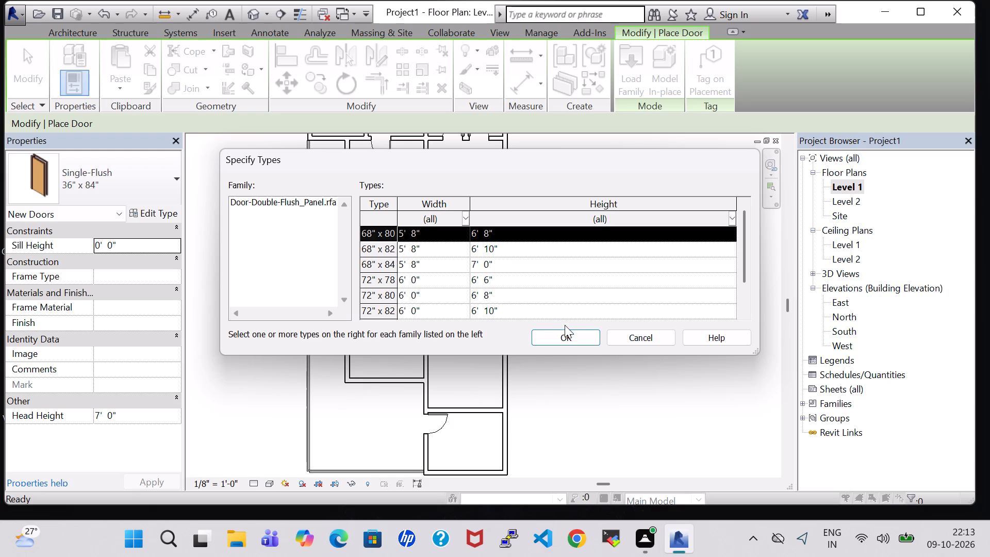
pyautogui.click(575, 342)
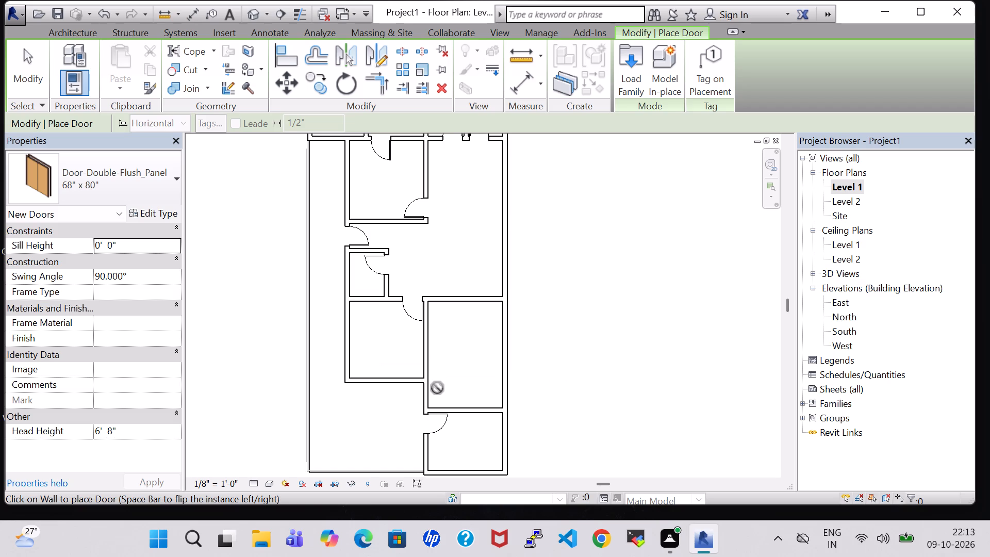
# Inspect the available door types and the type properties of the 68" x 80" Door-Double-Flush_Panel.
pyautogui.scroll(7, 437, 388)
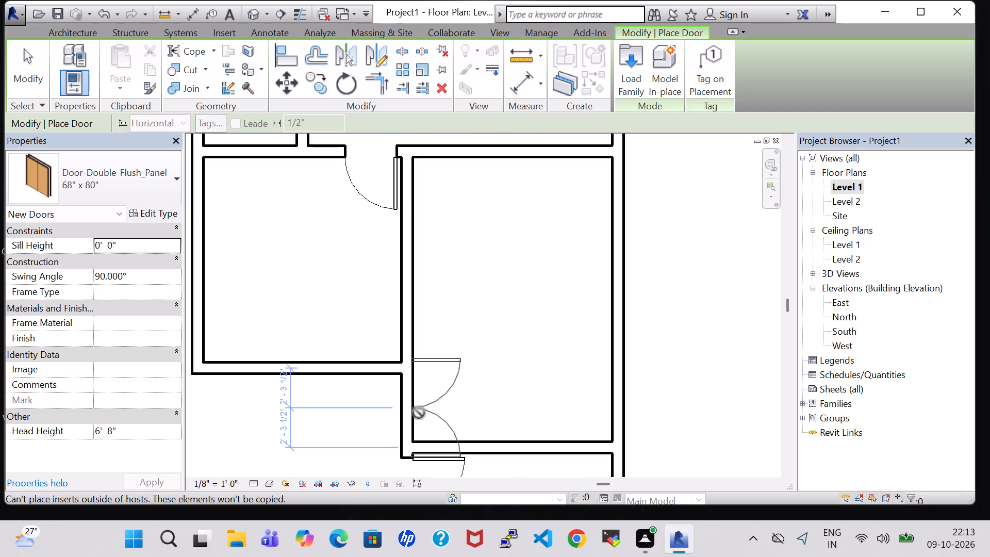
pyautogui.click(128, 195)
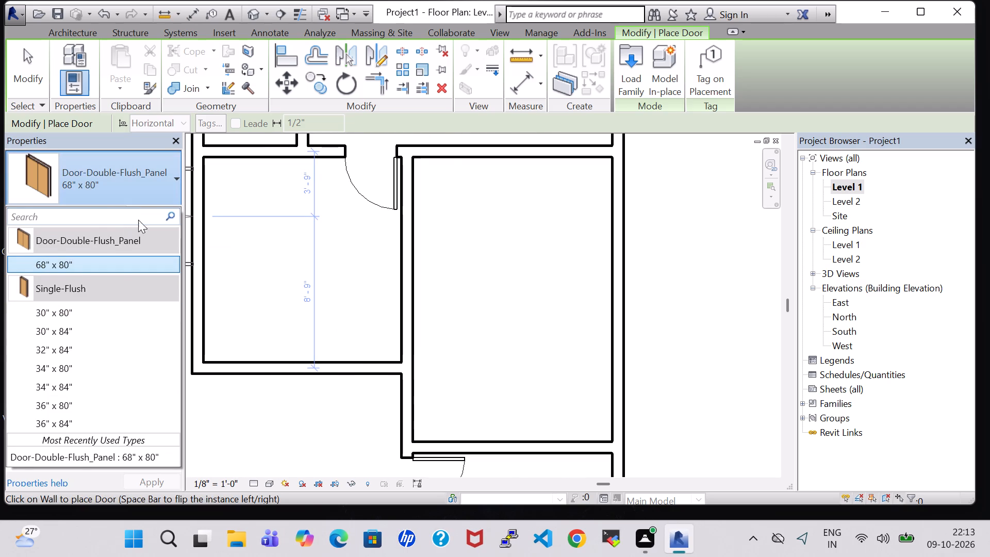
pyautogui.click(163, 179)
pyautogui.click(163, 214)
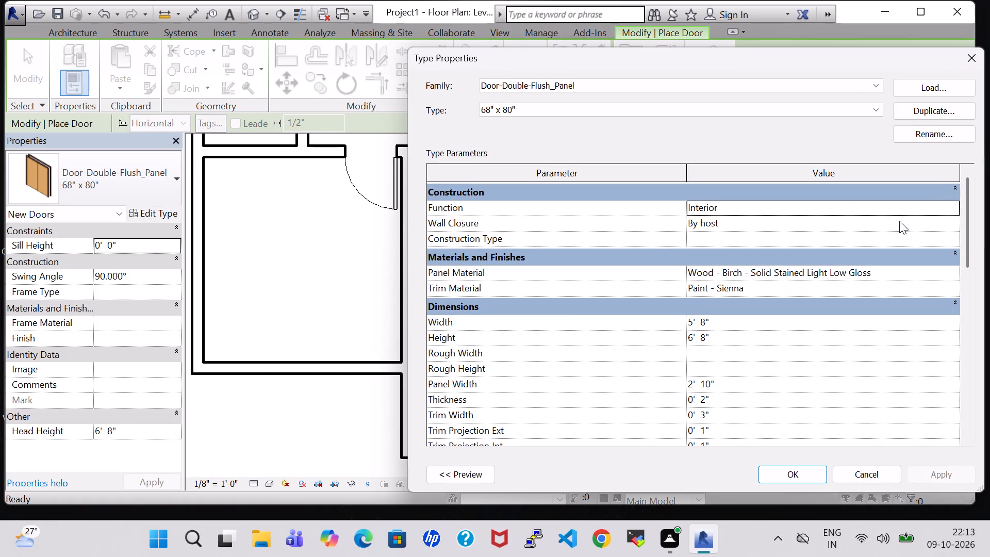
pyautogui.click(847, 110)
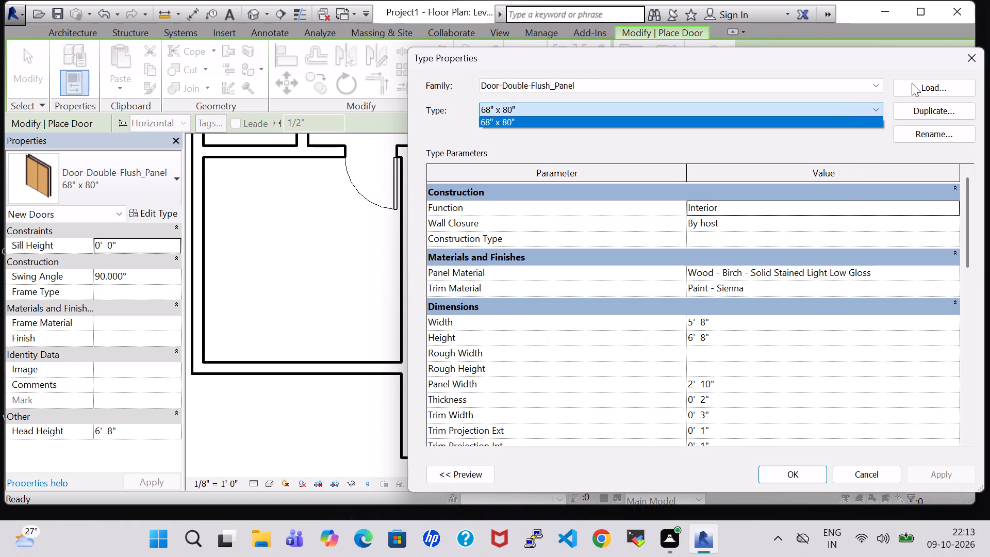
pyautogui.click(978, 57)
pyautogui.click(969, 59)
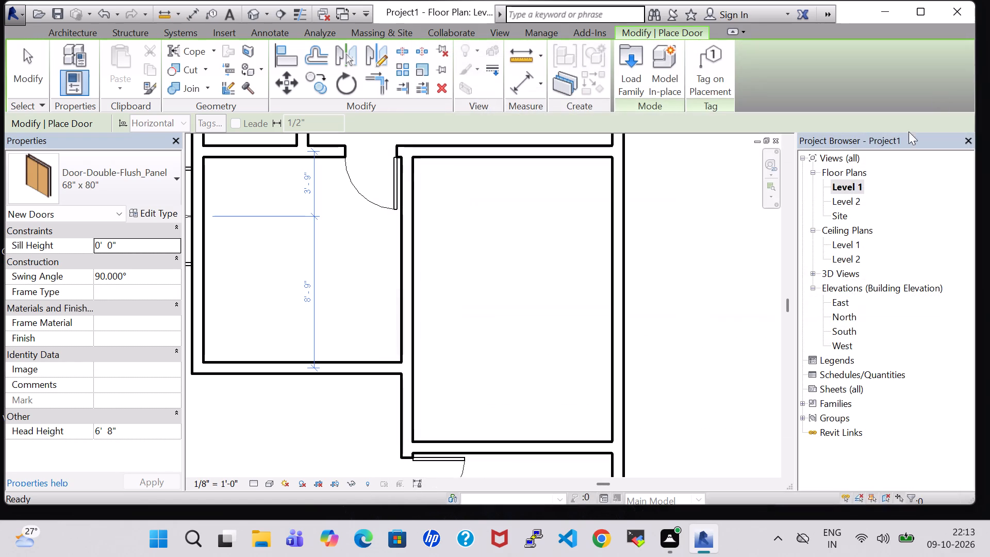
# Place a Door-Double-Flush_Panel 68" x 80" at the south end of the larger southeast room's west wall, swinging inward.
pyautogui.scroll(-2, 896, 172)
pyautogui.scroll(-1, 352, 337)
pyautogui.scroll(-5, 411, 332)
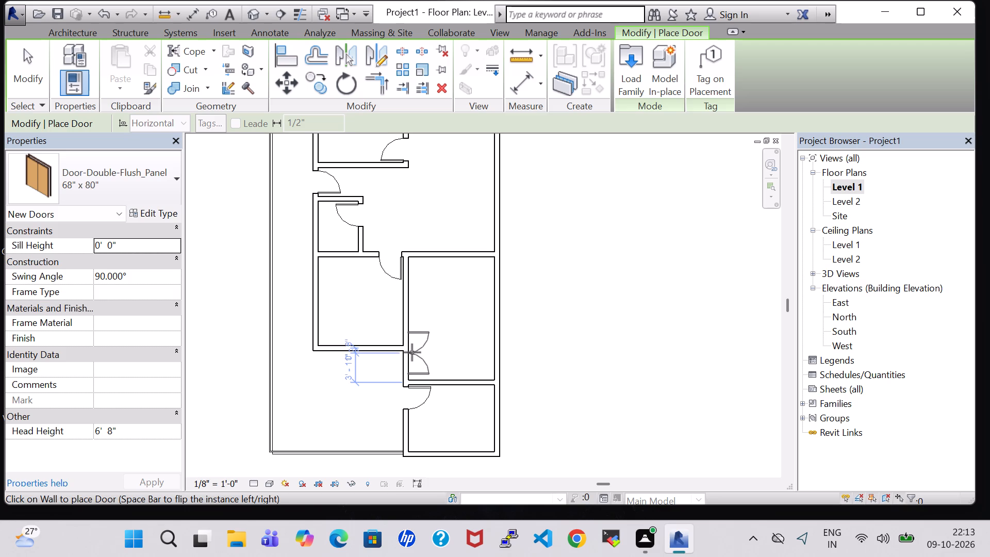
pyautogui.scroll(7, 412, 353)
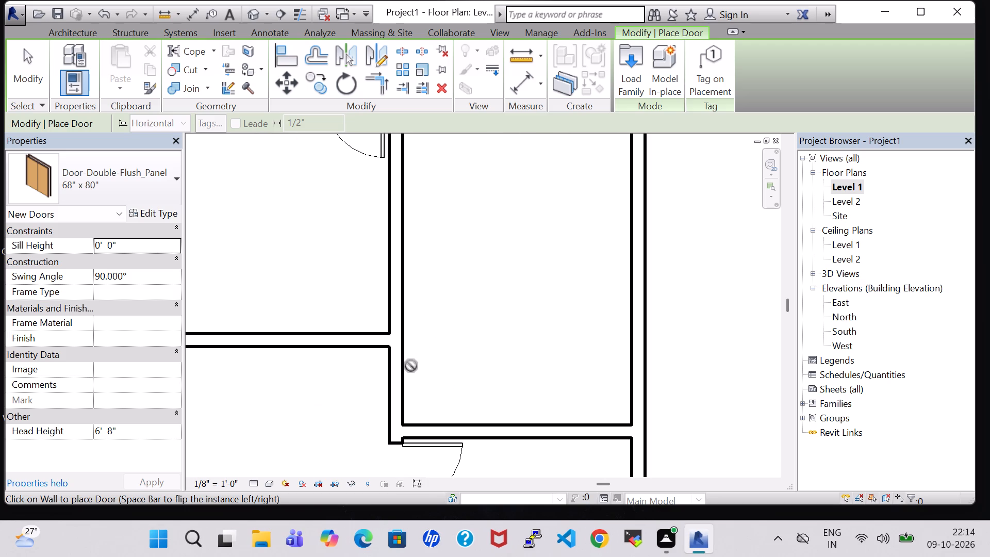
pyautogui.click(409, 368)
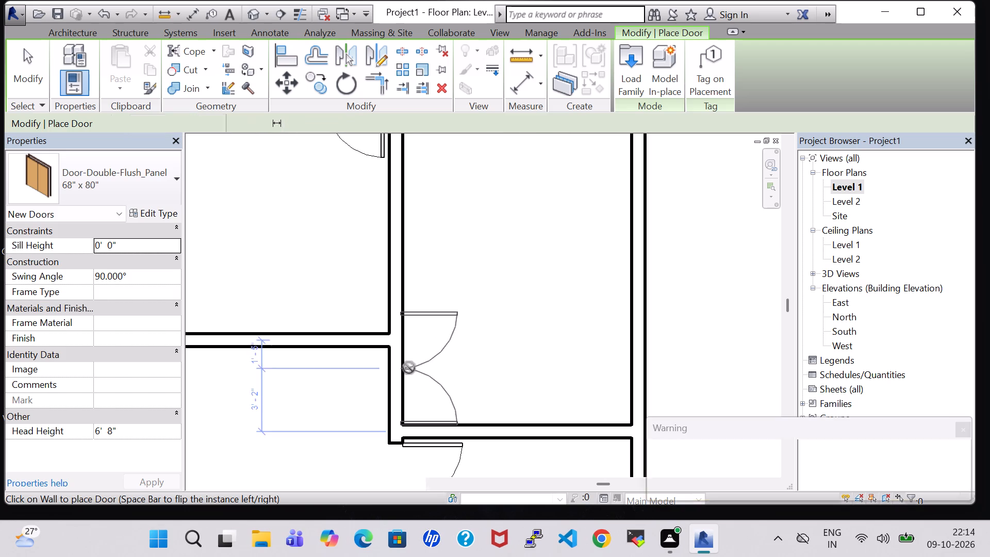
pyautogui.press('Escape')
pyautogui.press('Escape')
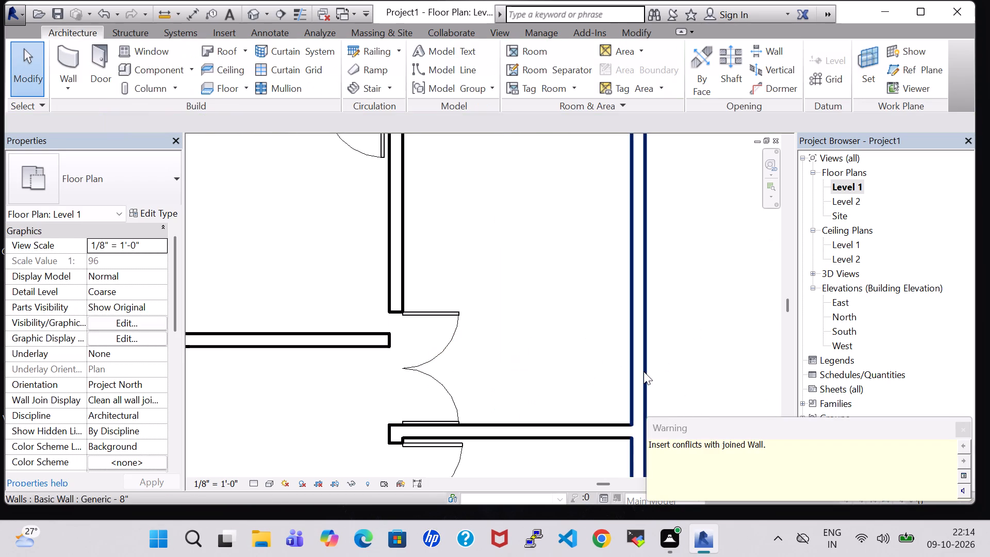
# Move the southwest room's south wall north to about 7'-9" from the southeast corner room's north wall.
pyautogui.press('Escape')
pyautogui.click(961, 433)
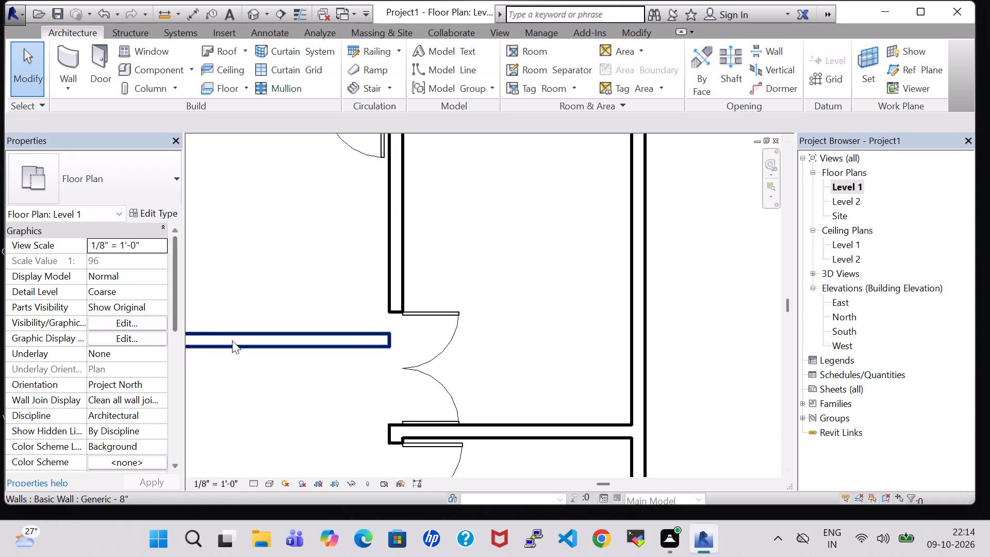
pyautogui.click(289, 342)
pyautogui.press('Up')
pyautogui.press('Up')
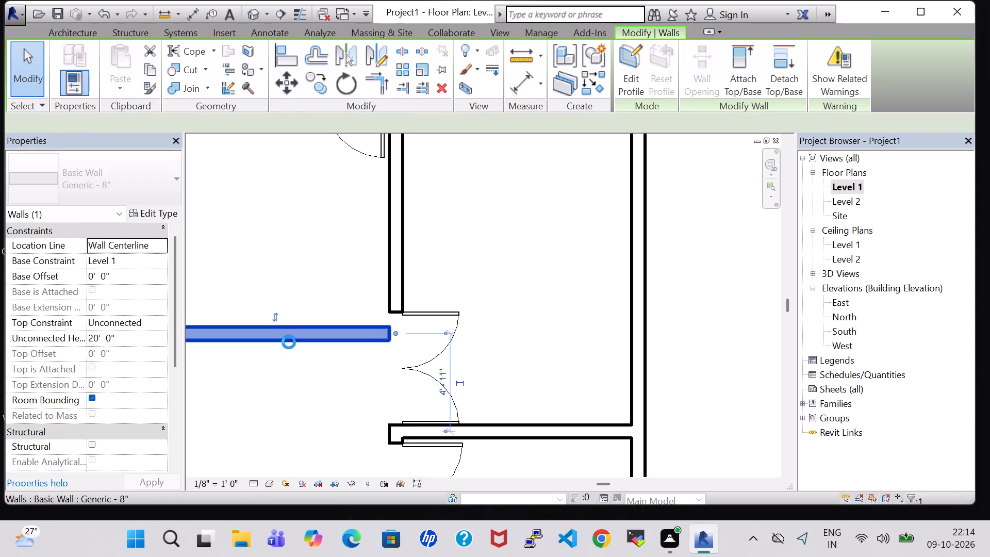
pyautogui.press('Up')
pyautogui.press('Up')
pyautogui.press('Up')
pyautogui.press('Up')
pyautogui.press('Up')
pyautogui.press('Up')
pyautogui.press('Up')
pyautogui.press('Up')
pyautogui.press('Up')
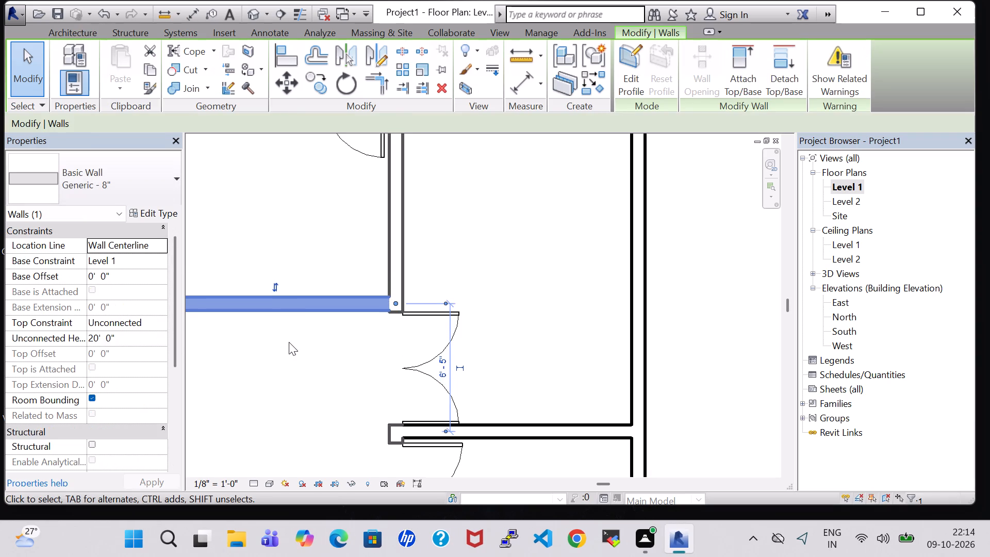
pyautogui.press('Up')
pyautogui.press('Up')
pyautogui.press('Up')
pyautogui.press('Up')
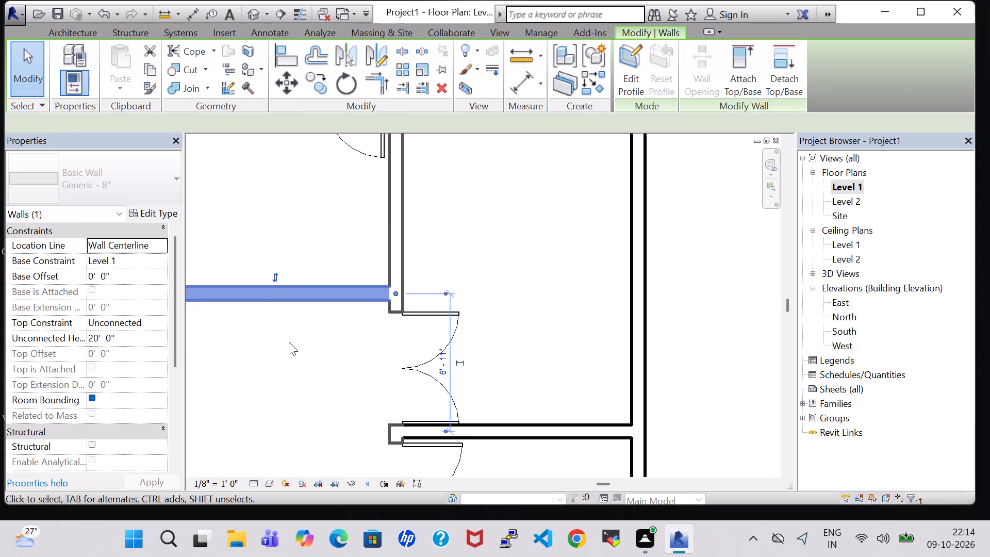
pyautogui.press('Up')
pyautogui.press('Up')
pyautogui.press('Up')
pyautogui.press('Up')
pyautogui.scroll(-3, 300, 344)
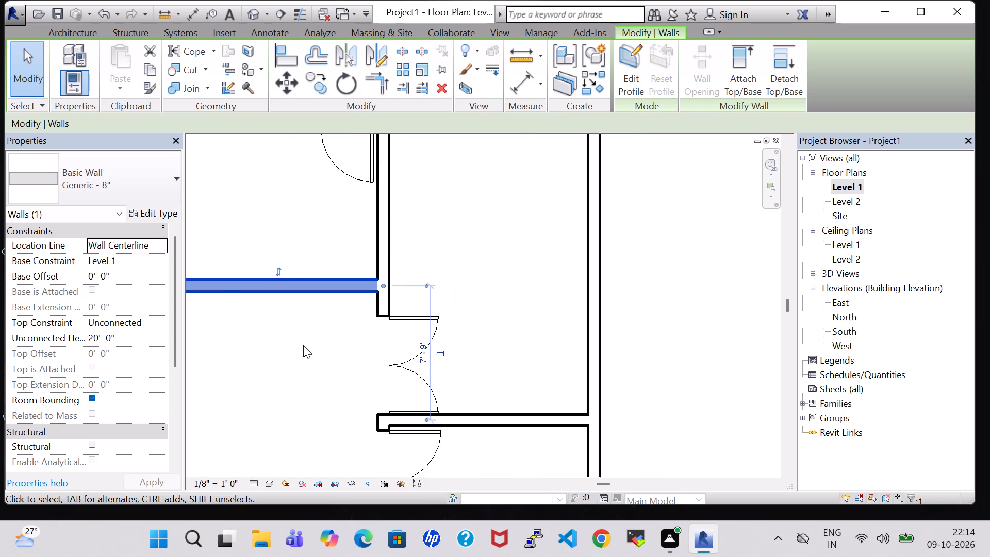
pyautogui.scroll(-4, 303, 345)
pyautogui.click(627, 291)
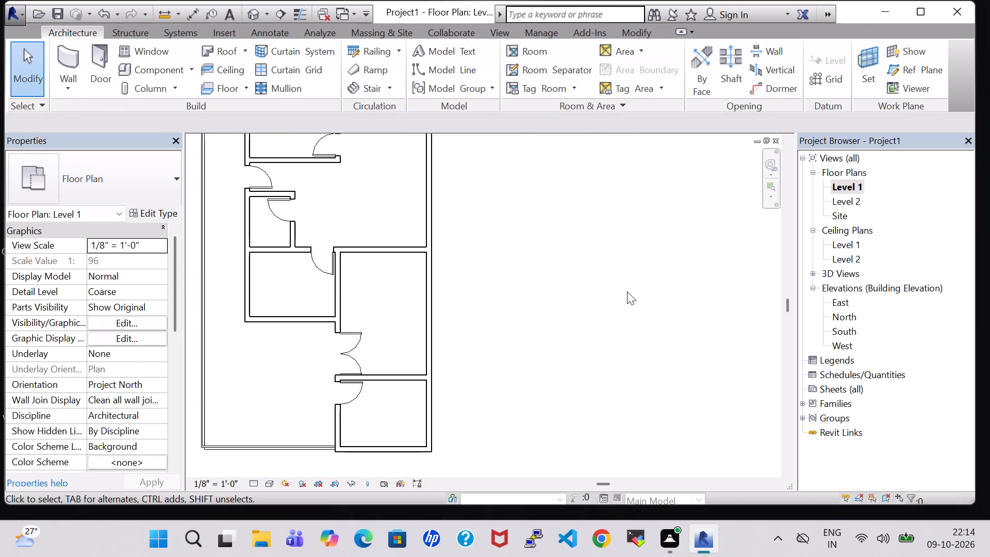
# Place a Single-Flush 34" x 80" door at the west end of the larger southeast room's north wall, swinging into the room.
pyautogui.scroll(-2, 516, 288)
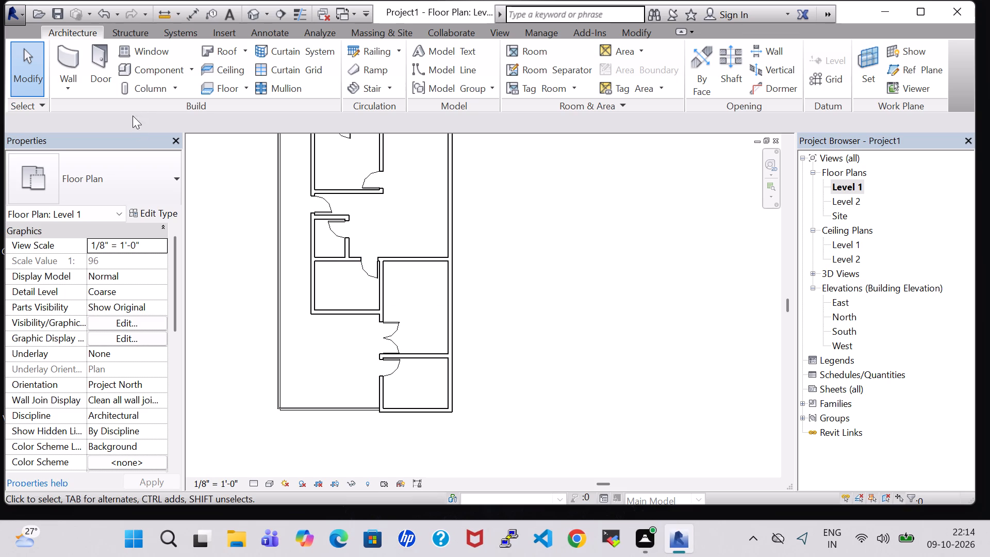
pyautogui.click(96, 36)
pyautogui.click(109, 76)
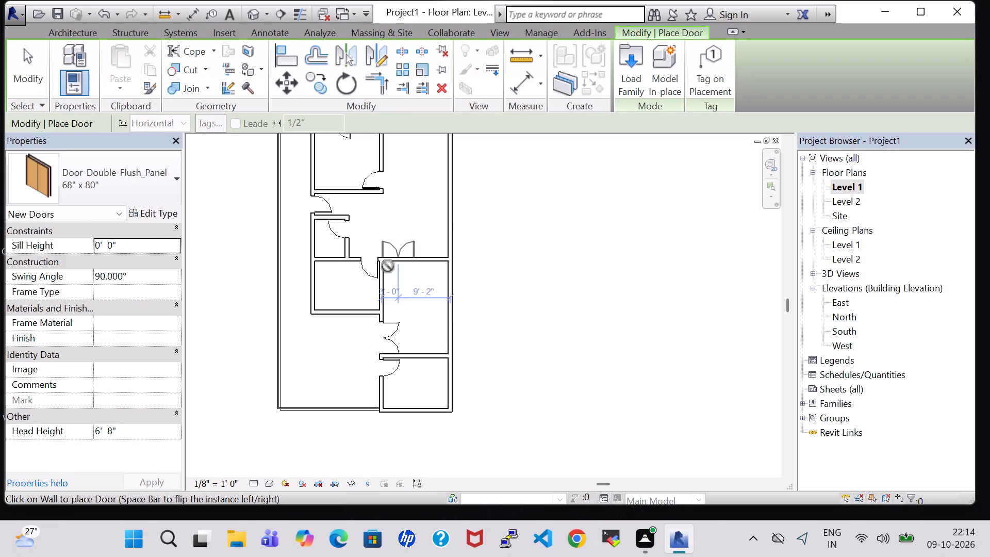
pyautogui.click(107, 167)
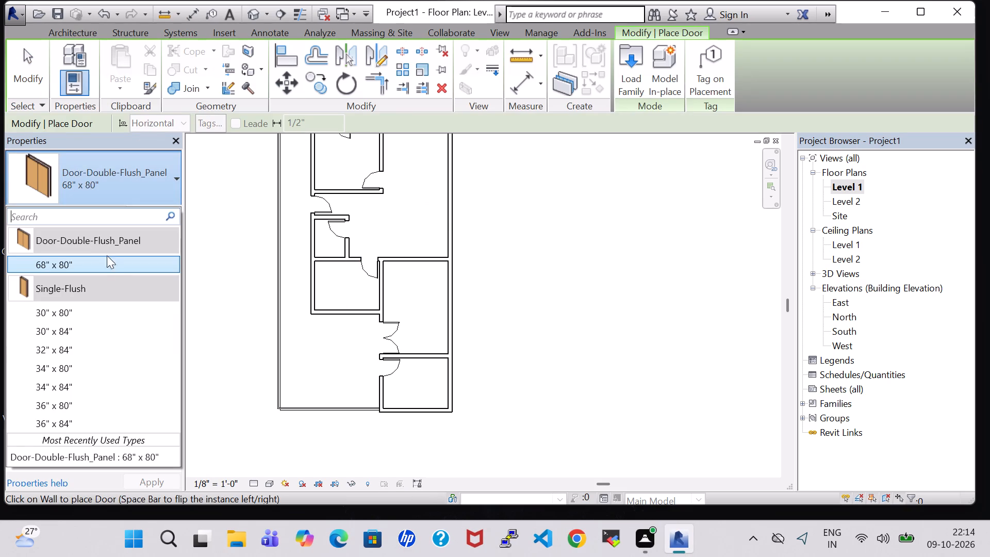
pyautogui.click(86, 369)
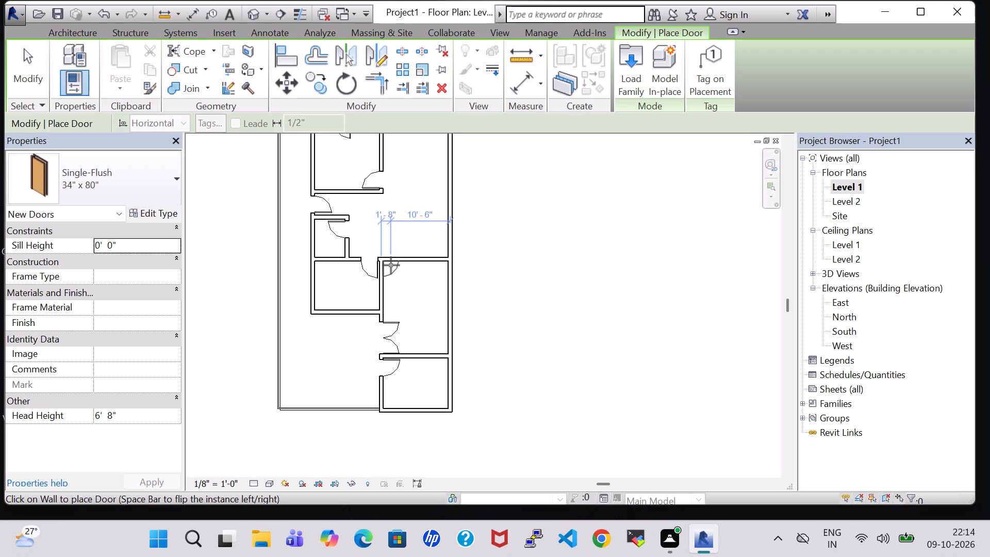
pyautogui.scroll(7, 395, 266)
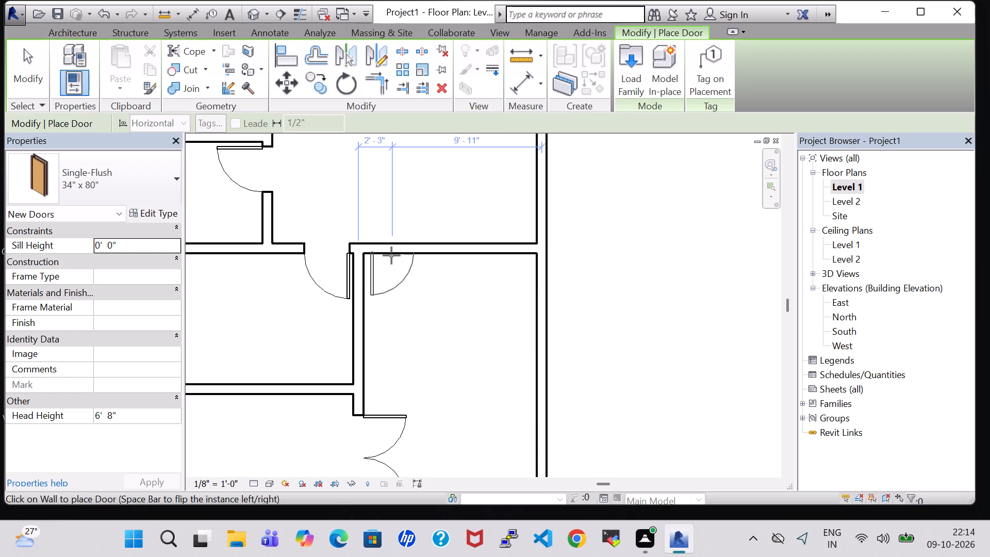
pyautogui.click(391, 255)
pyautogui.press('Escape')
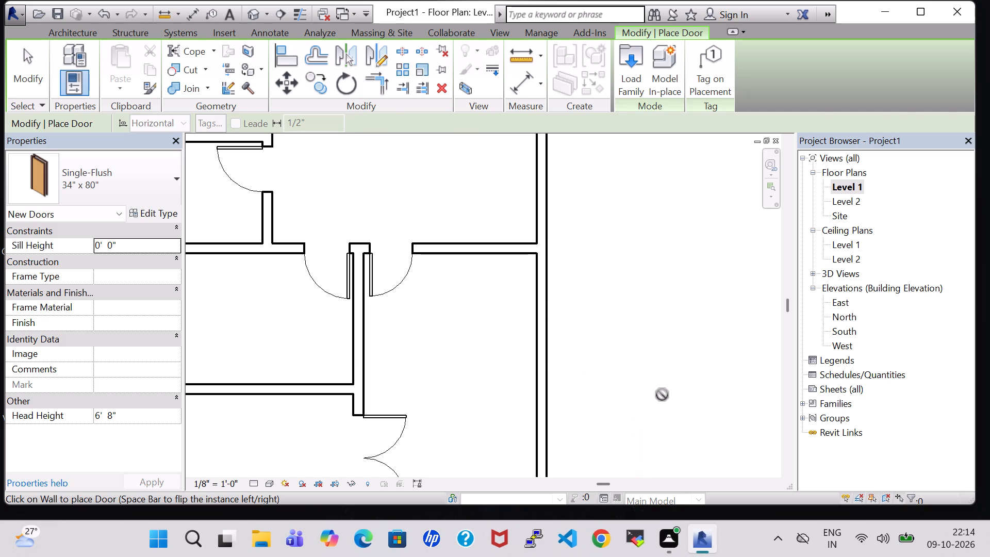
pyautogui.press('Escape')
# Set the unconnected height of the four exterior walls on the west, north, east and south sides to 10' 0".
pyautogui.scroll(-4, 456, 354)
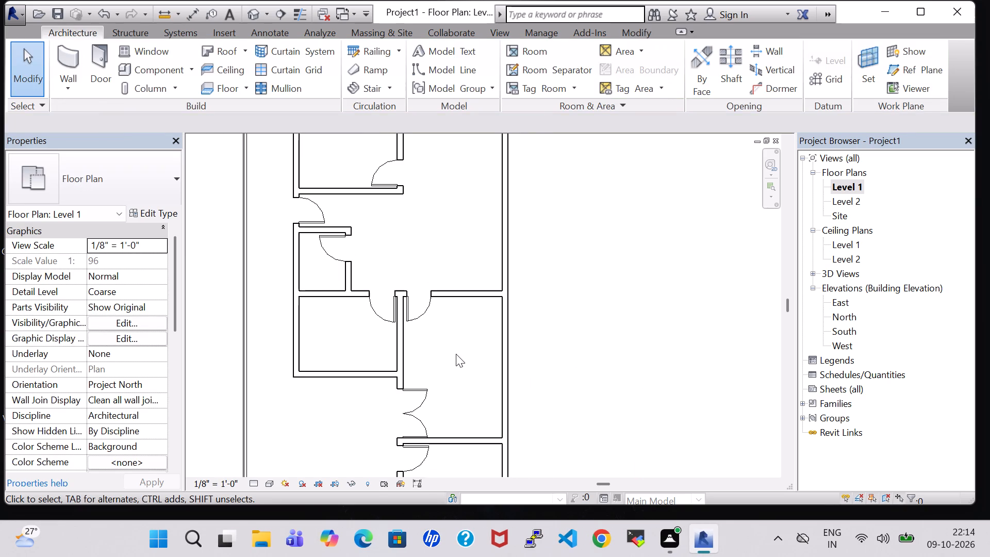
pyautogui.scroll(-1, 456, 354)
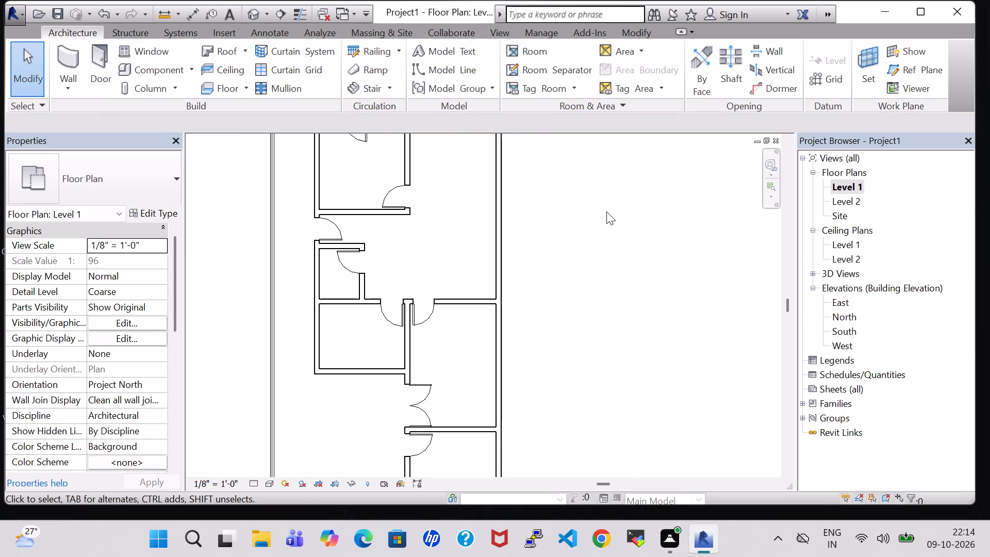
pyautogui.moveTo(606, 211); pyautogui.dragTo(622, 299, button='middle')
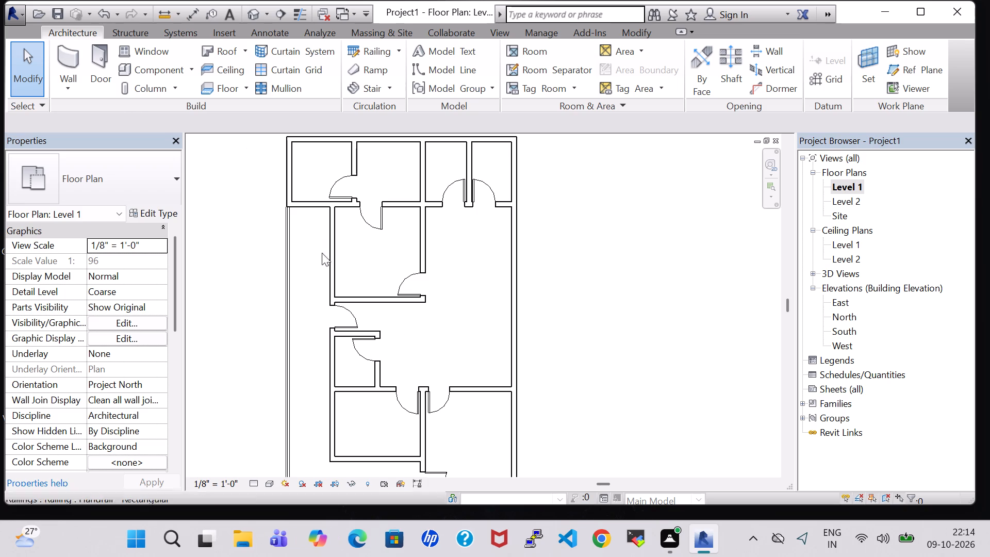
pyautogui.click(289, 198)
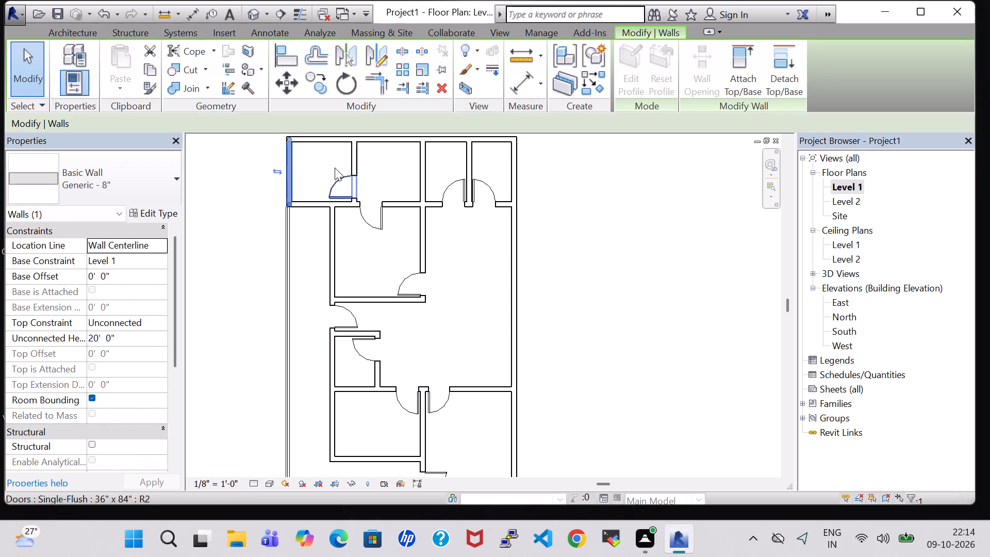
pyautogui.keyDown('ctrl'); pyautogui.click(315, 142); pyautogui.keyUp('ctrl')
pyautogui.keyDown('ctrl'); pyautogui.click(512, 258); pyautogui.keyUp('ctrl')
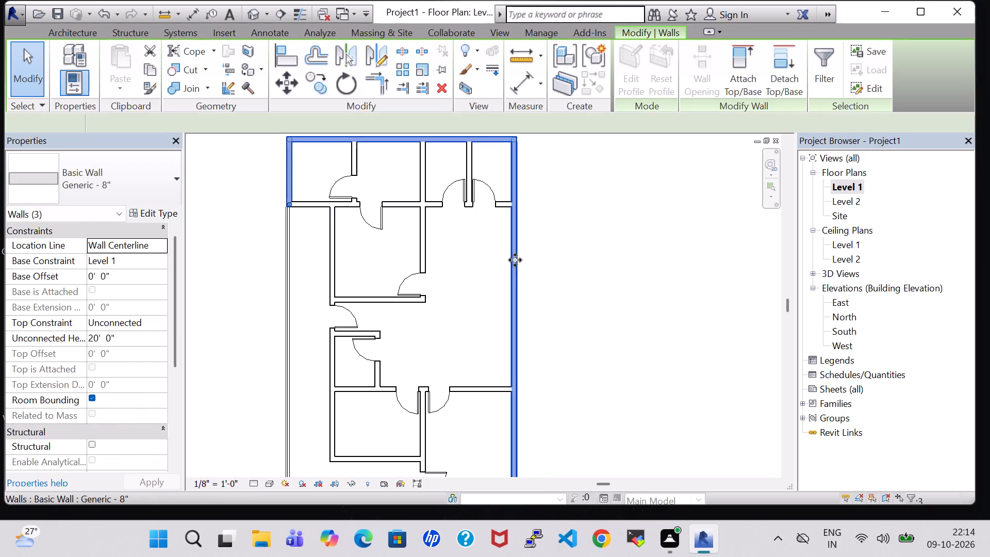
pyautogui.keyDown('ctrl'); pyautogui.moveTo(684, 348); pyautogui.dragTo(678, 226, button='middle'); pyautogui.keyUp('ctrl')
pyautogui.keyDown('ctrl'); pyautogui.click(471, 447); pyautogui.keyUp('ctrl')
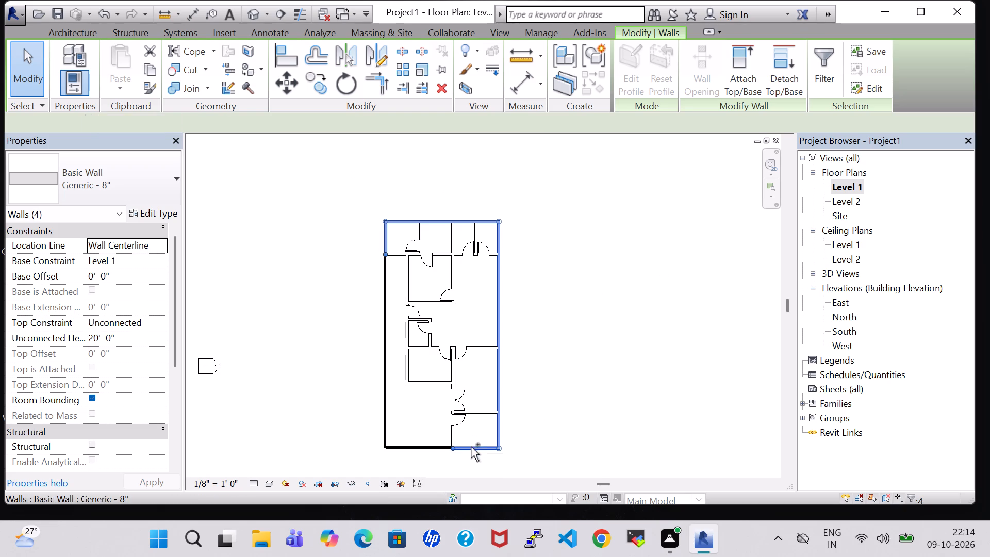
pyautogui.click(94, 341)
pyautogui.press('BackSpace')
pyautogui.press('1')
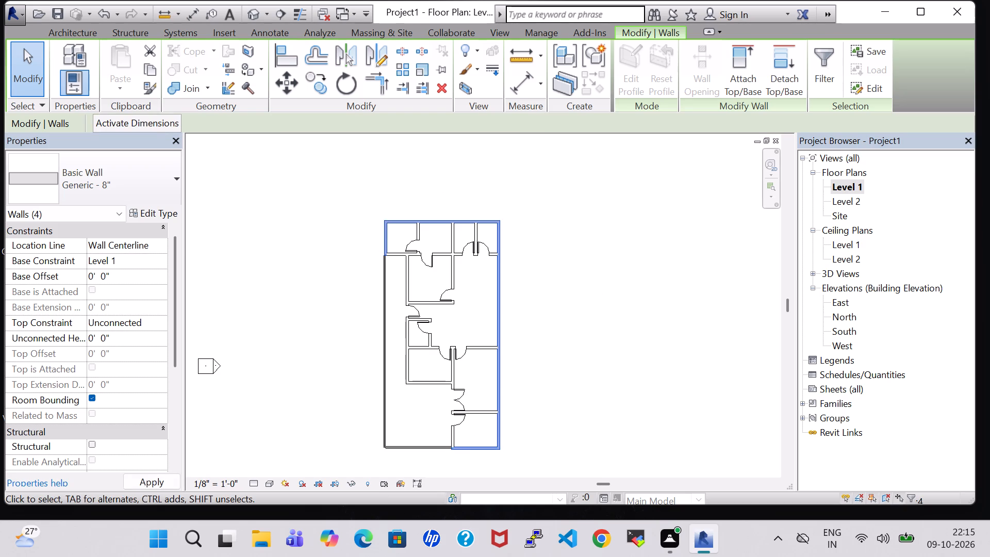
pyautogui.click(148, 215)
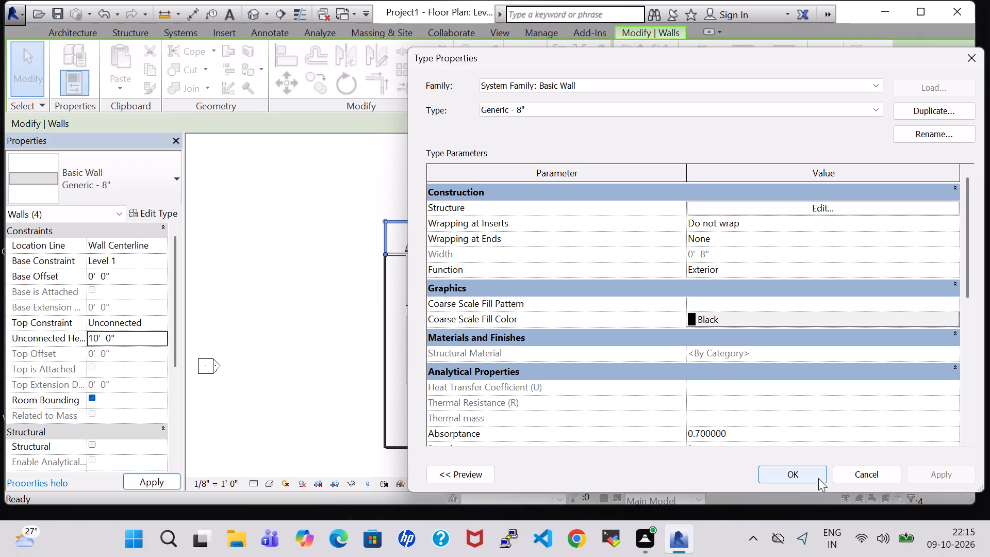
pyautogui.click(818, 478)
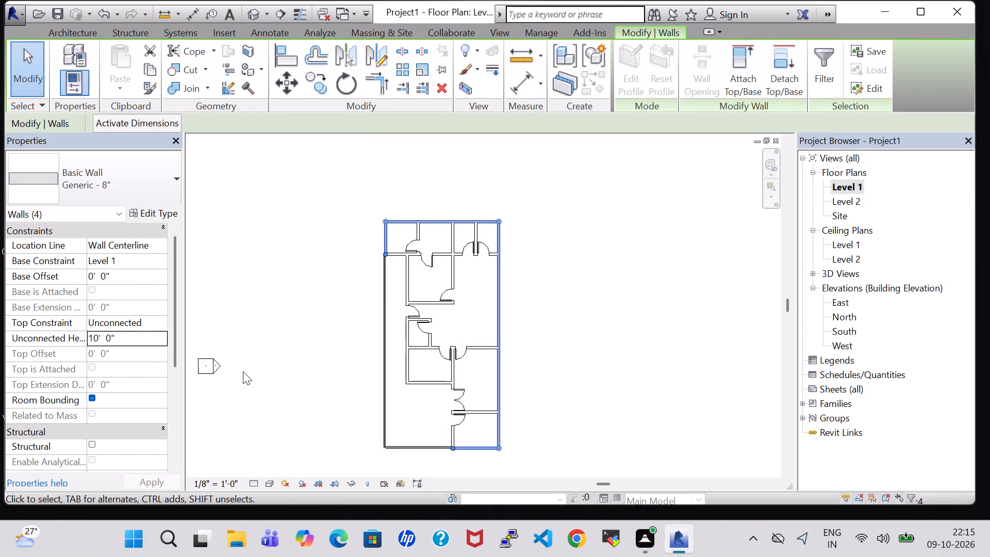
pyautogui.press('Return')
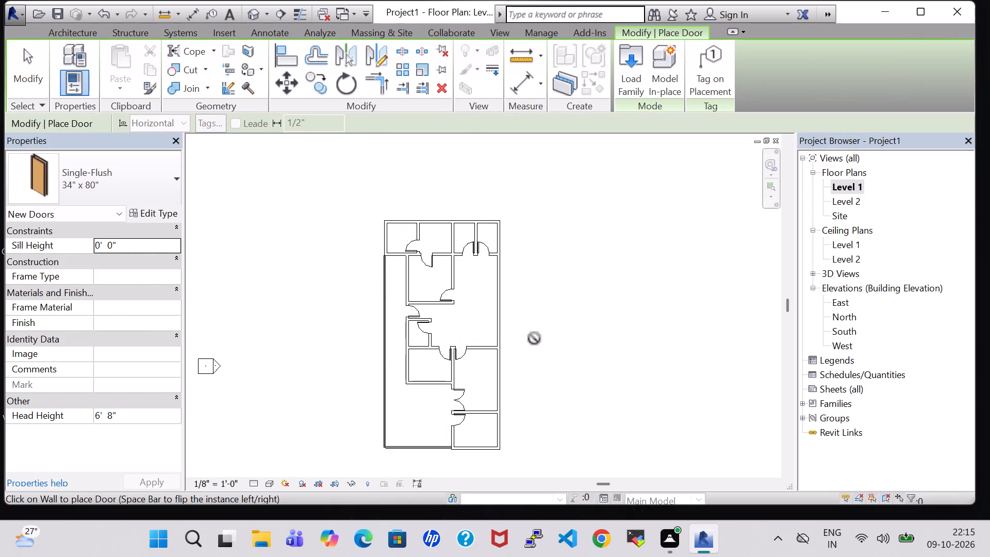
pyautogui.press('Escape')
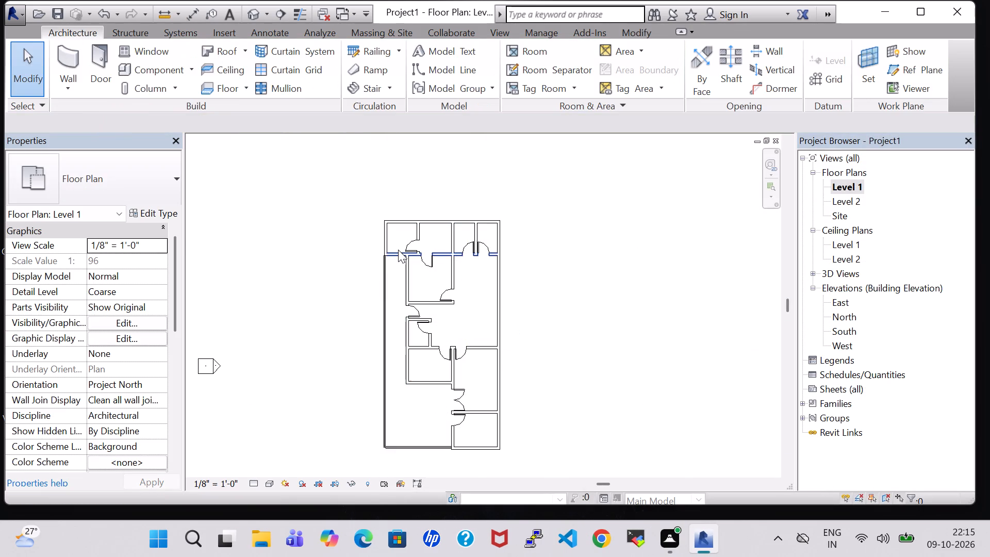
# Set the unconnected height of the interior walls to 10' 0", except the northwest room partition and the small middle room's east wall.
pyautogui.click(399, 250)
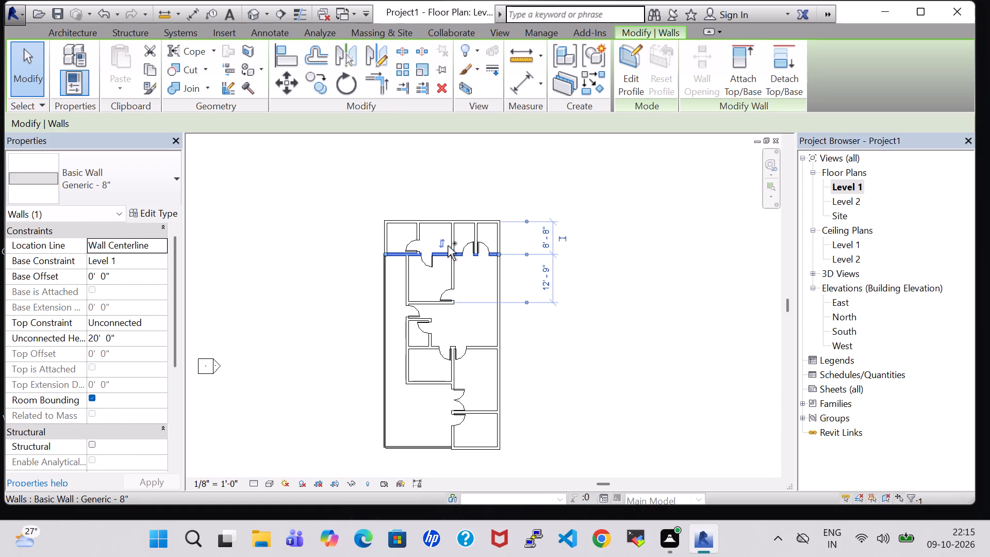
pyautogui.keyDown('ctrl'); pyautogui.click(450, 244); pyautogui.keyUp('ctrl')
pyautogui.keyDown('ctrl'); pyautogui.click(476, 230); pyautogui.keyUp('ctrl')
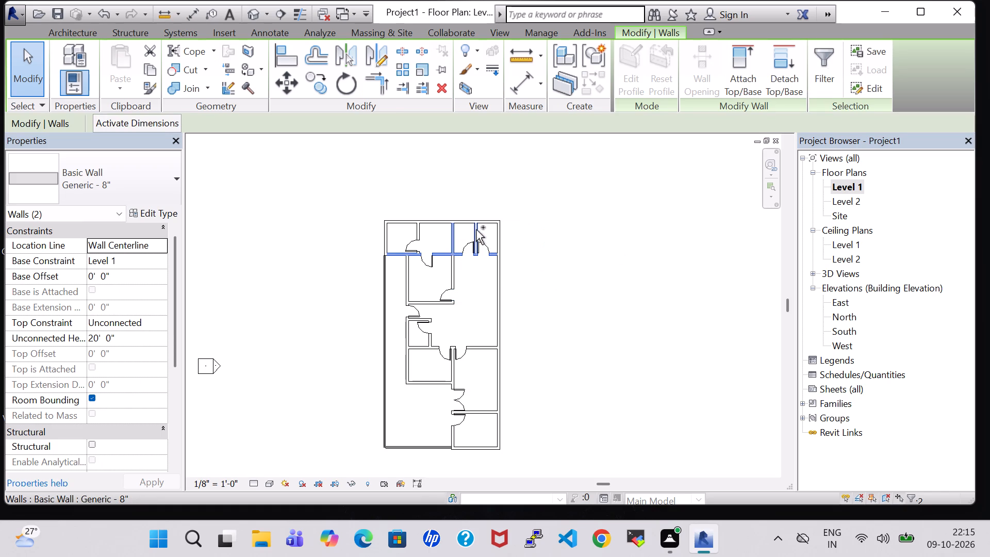
pyautogui.keyDown('ctrl'); pyautogui.click(452, 278); pyautogui.keyUp('ctrl')
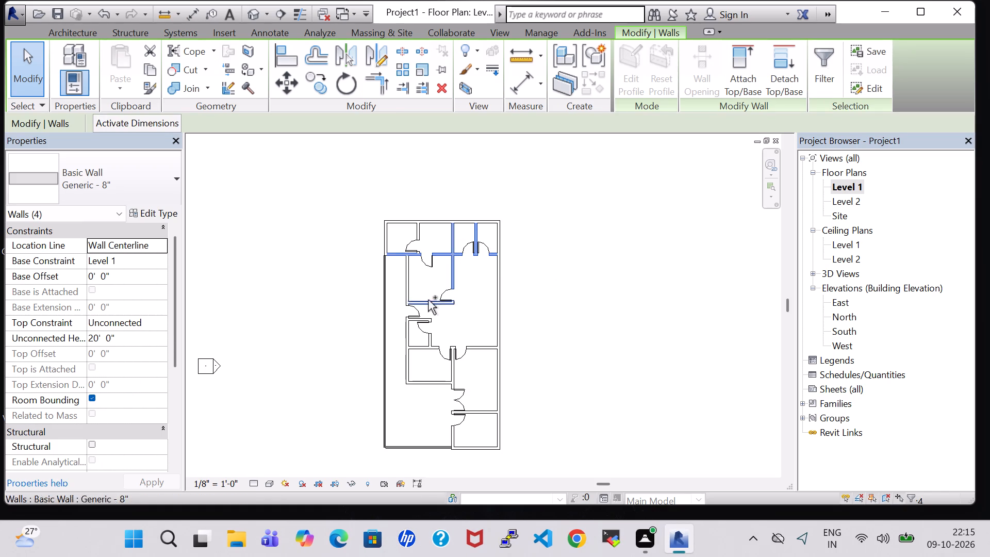
pyautogui.keyDown('ctrl'); pyautogui.click(408, 286); pyautogui.keyUp('ctrl')
pyautogui.keyDown('ctrl'); pyautogui.click(429, 301); pyautogui.keyUp('ctrl')
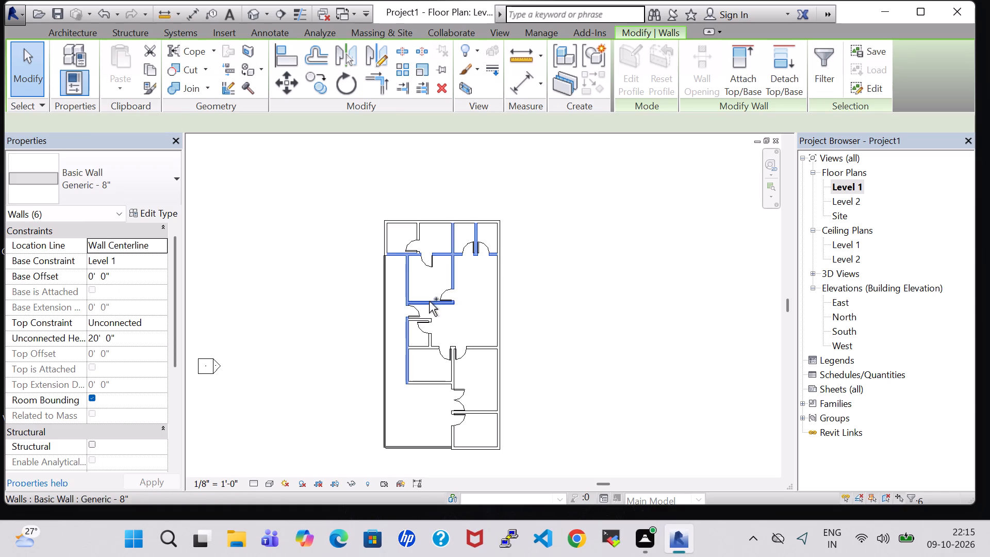
pyautogui.keyDown('ctrl'); pyautogui.click(427, 312); pyautogui.keyUp('ctrl')
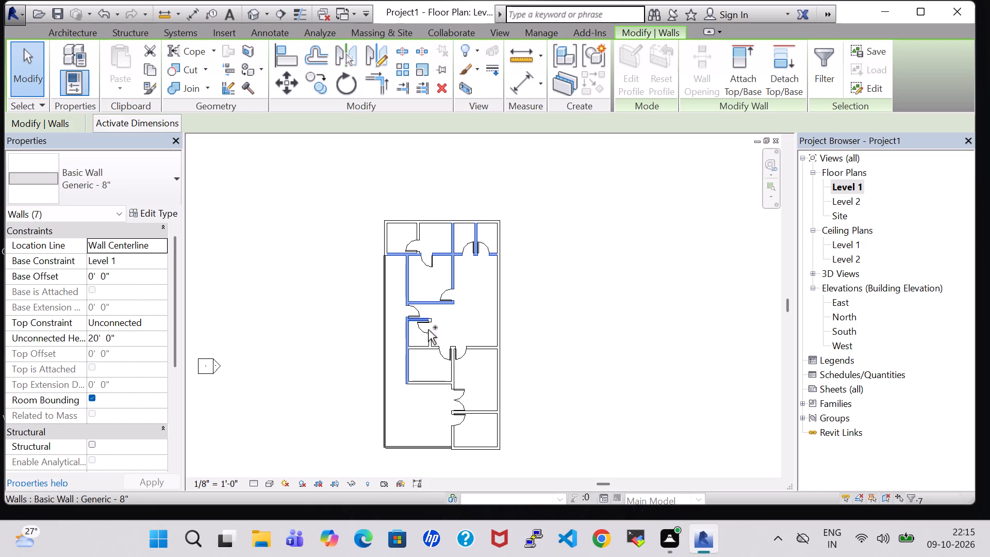
pyautogui.keyDown('ctrl'); pyautogui.click(424, 345); pyautogui.keyUp('ctrl')
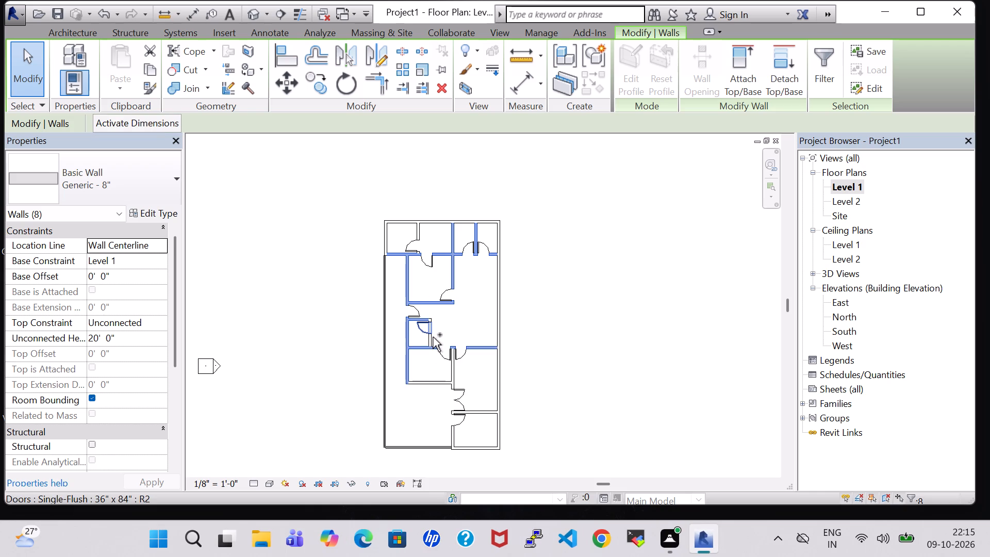
pyautogui.keyDown('ctrl'); pyautogui.scroll(10, 427, 337); pyautogui.keyUp('ctrl')
pyautogui.keyDown('ctrl'); pyautogui.click(431, 379); pyautogui.keyUp('ctrl')
pyautogui.keyDown('ctrl'); pyautogui.click(451, 373); pyautogui.keyUp('ctrl')
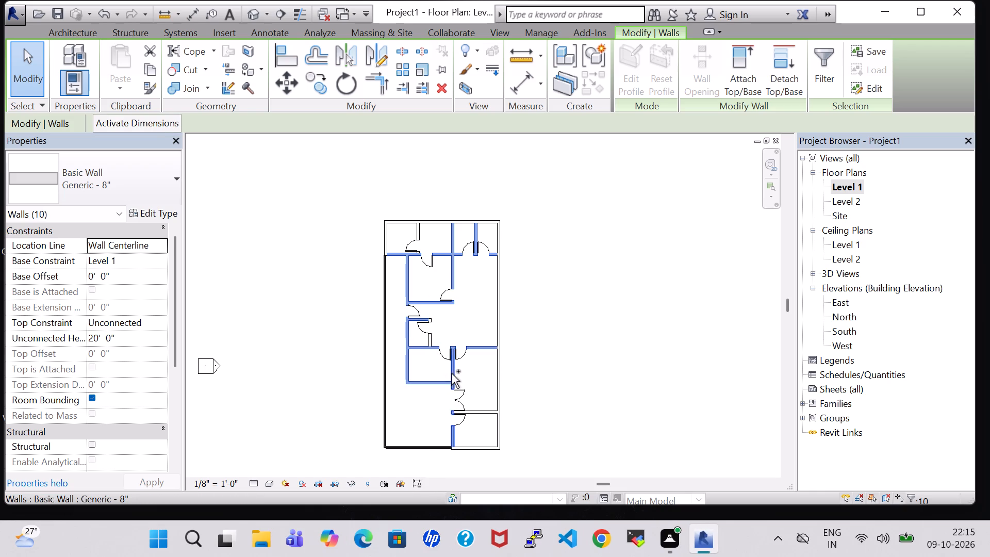
pyautogui.keyDown('ctrl'); pyautogui.click(475, 412); pyautogui.keyUp('ctrl')
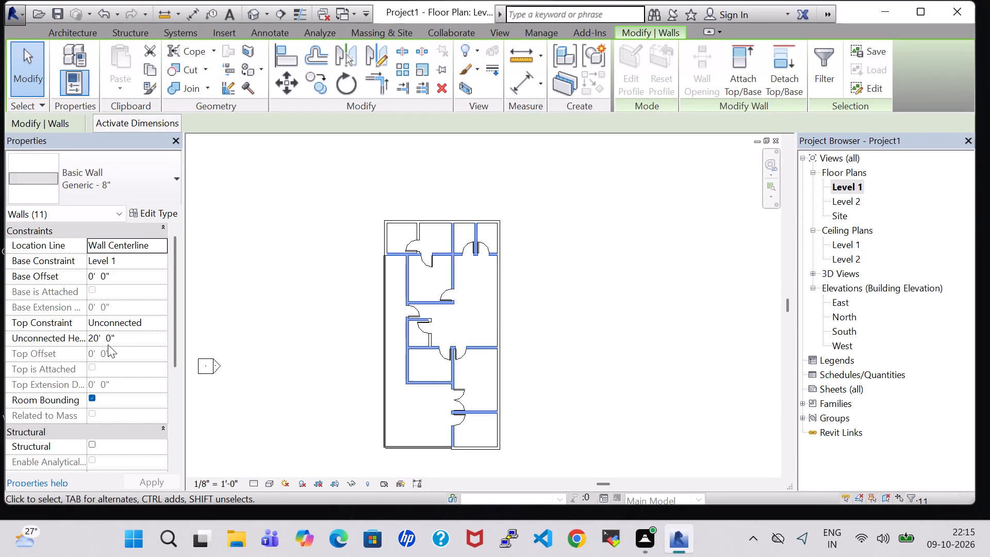
pyautogui.click(93, 336)
pyautogui.press('BackSpace')
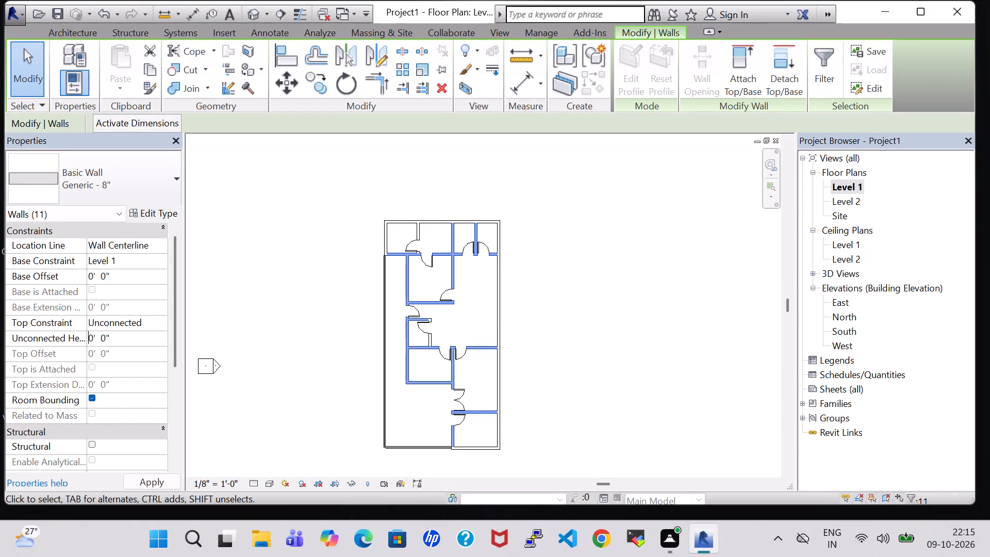
pyautogui.press('1')
pyautogui.press('Return')
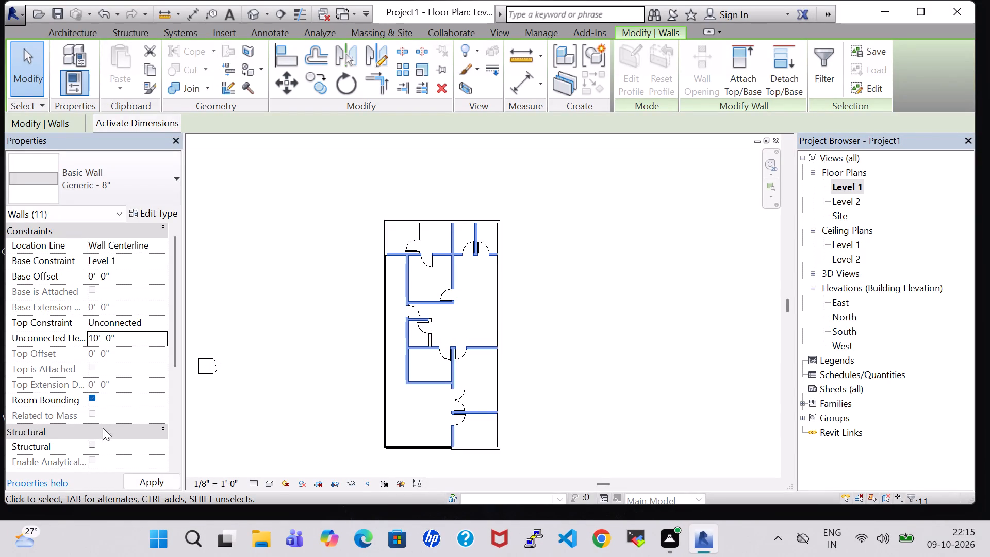
pyautogui.click(154, 481)
pyautogui.scroll(6, 565, 337)
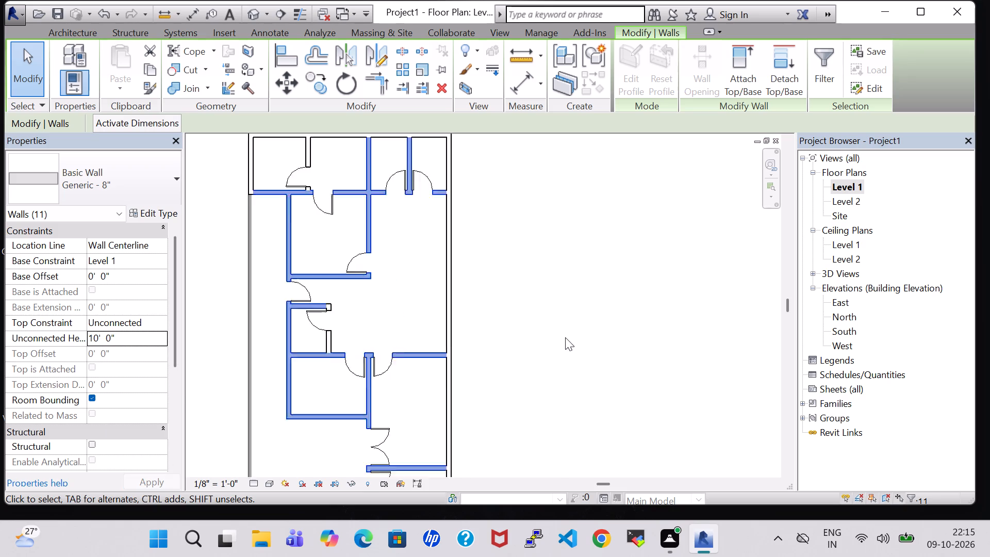
# Set the unconnected height of the small middle room's east wall to 10' 0".
pyautogui.scroll(2, 565, 337)
pyautogui.scroll(-2, 474, 331)
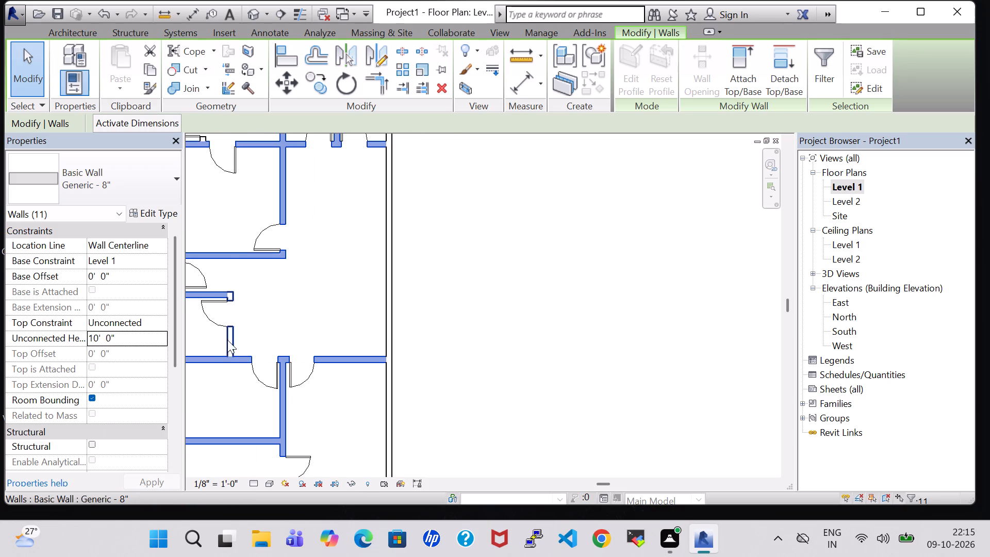
pyautogui.click(229, 341)
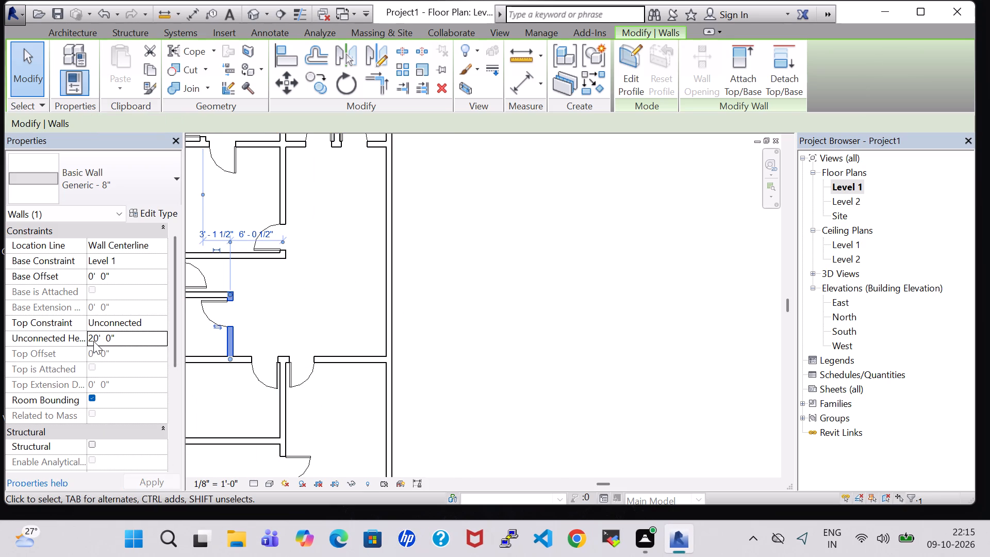
pyautogui.click(93, 341)
pyautogui.press('BackSpace')
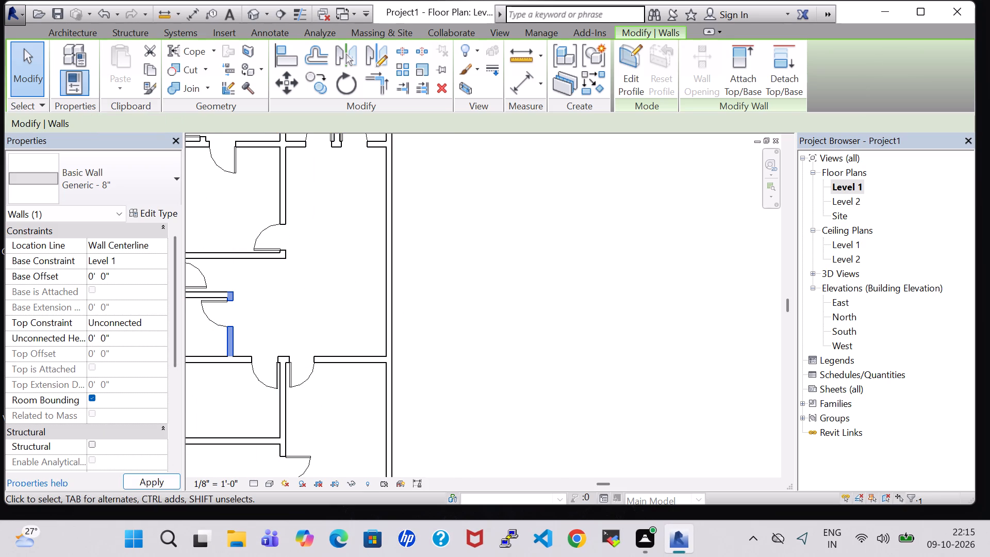
pyautogui.press('1')
pyautogui.press('Return')
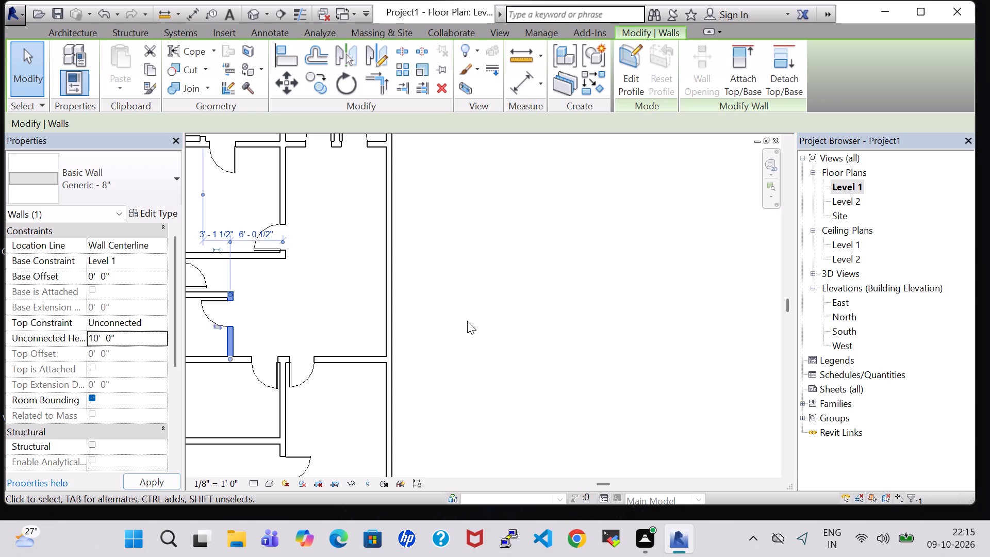
pyautogui.scroll(-6, 467, 321)
pyautogui.click(555, 304)
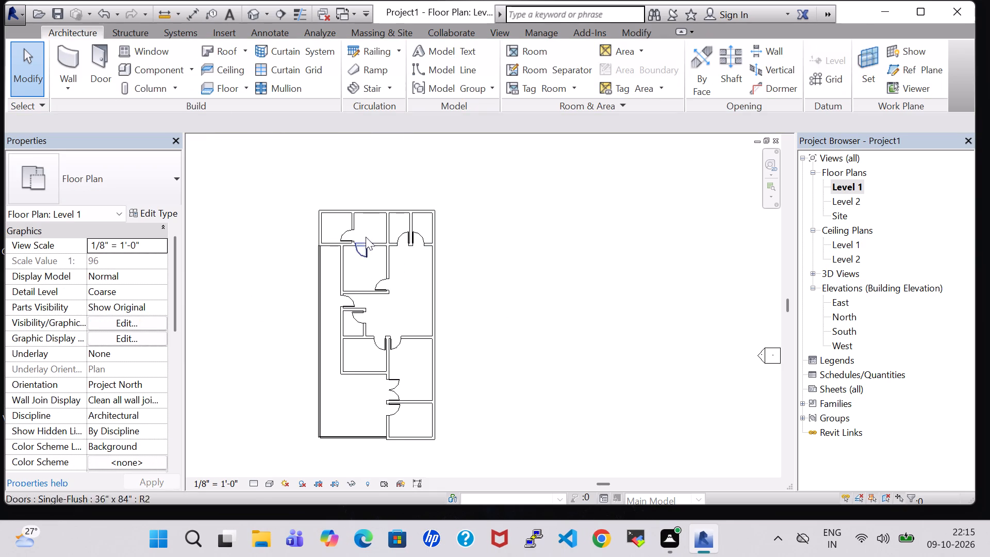
# Set the structure layer thickness of the interior walls' Generic - 8" type to 0' 6".
pyautogui.keyDown('shift'); pyautogui.click(355, 221); pyautogui.keyUp('shift')
pyautogui.keyDown('shift'); pyautogui.click(385, 224); pyautogui.keyUp('shift')
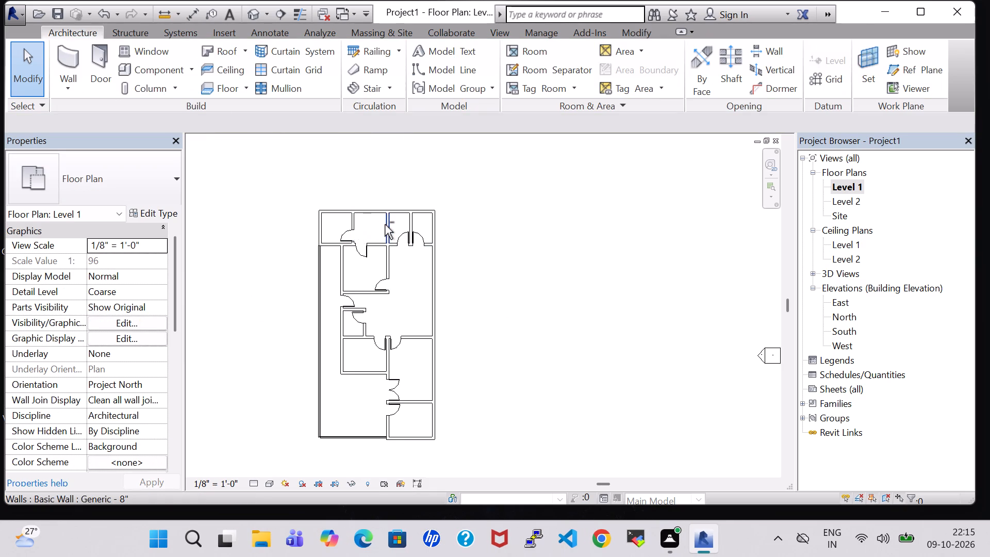
pyautogui.keyDown('shift'); pyautogui.click(410, 225); pyautogui.keyUp('shift')
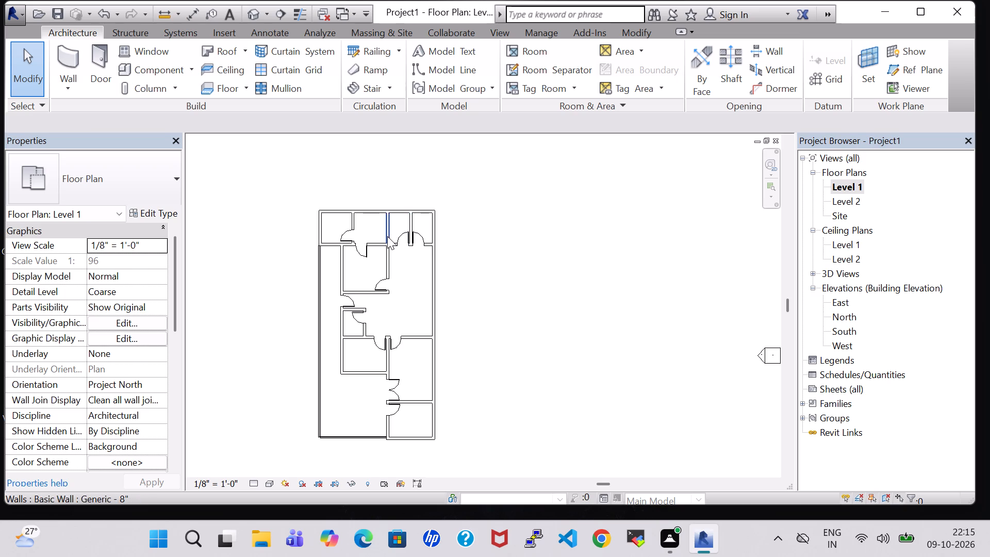
pyautogui.keyDown('ctrl'); pyautogui.click(353, 221); pyautogui.keyUp('ctrl')
pyautogui.keyDown('ctrl'); pyautogui.click(386, 227); pyautogui.keyUp('ctrl')
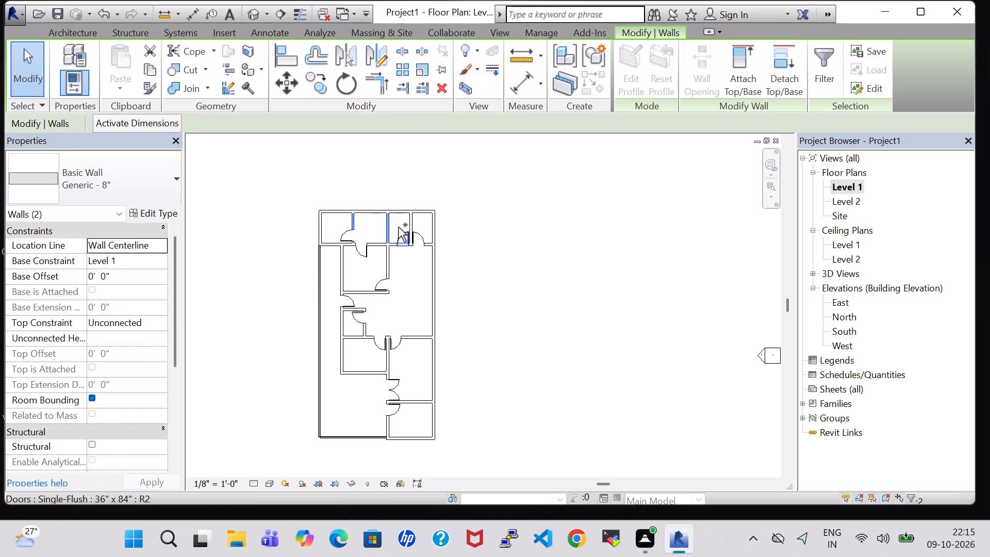
pyautogui.keyDown('ctrl'); pyautogui.click(411, 222); pyautogui.keyUp('ctrl')
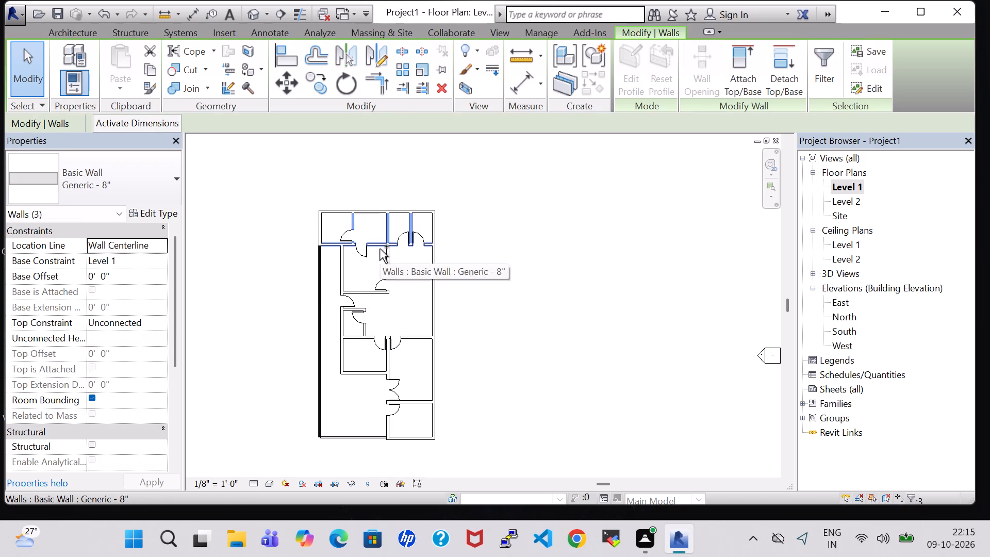
pyautogui.keyDown('ctrl'); pyautogui.click(379, 249); pyautogui.keyUp('ctrl')
pyautogui.keyDown('ctrl'); pyautogui.click(342, 265); pyautogui.keyUp('ctrl')
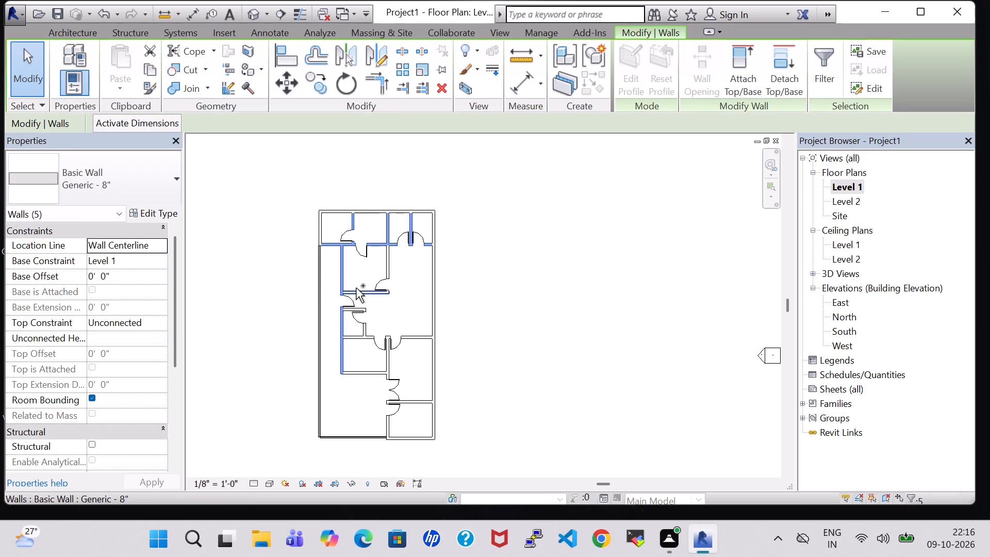
pyautogui.keyDown('ctrl'); pyautogui.click(356, 288); pyautogui.keyUp('ctrl')
pyautogui.keyDown('ctrl'); pyautogui.click(389, 263); pyautogui.keyUp('ctrl')
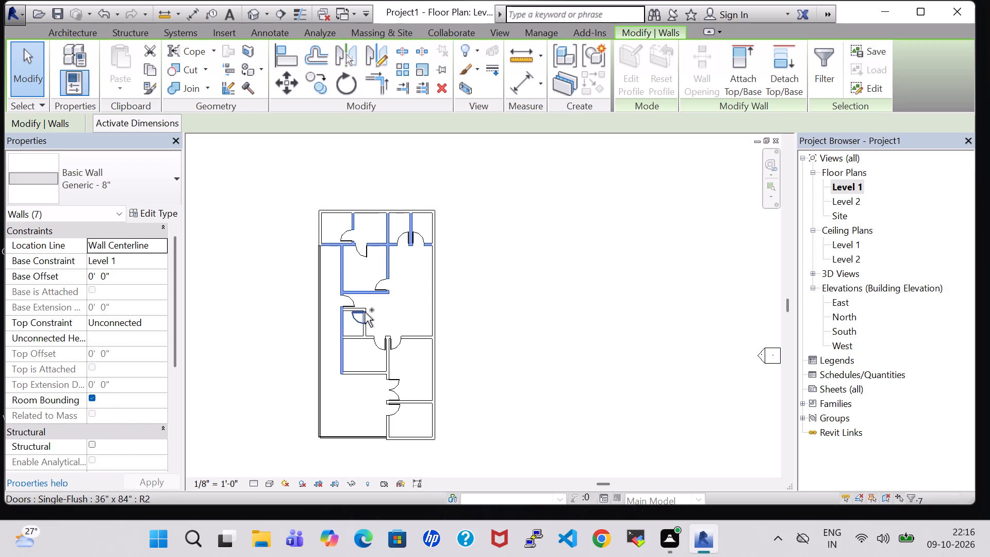
pyautogui.keyDown('ctrl'); pyautogui.scroll(3, 360, 306); pyautogui.keyUp('ctrl')
pyautogui.keyDown('ctrl'); pyautogui.click(358, 333); pyautogui.keyUp('ctrl')
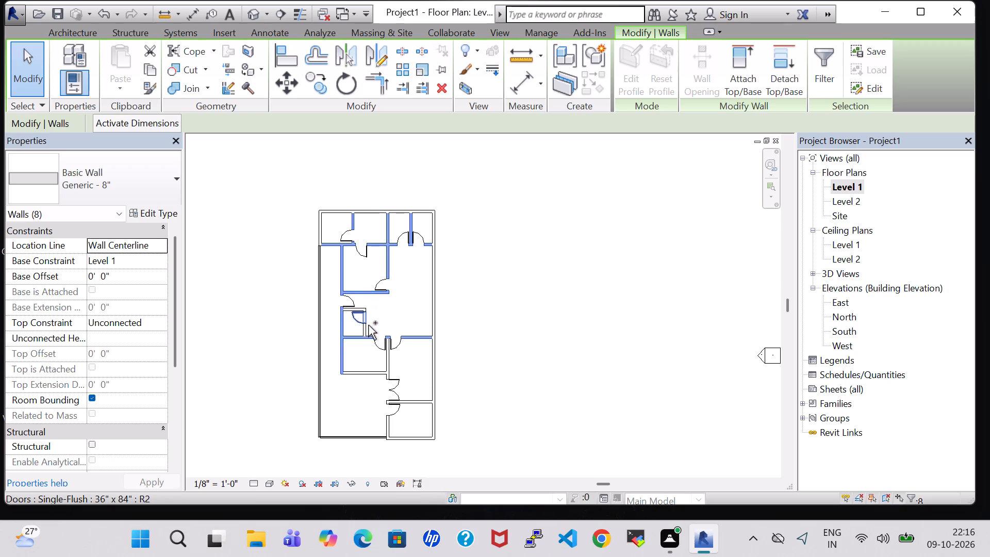
pyautogui.keyDown('ctrl'); pyautogui.click(371, 372); pyautogui.keyUp('ctrl')
pyautogui.keyDown('ctrl'); pyautogui.click(386, 359); pyautogui.keyUp('ctrl')
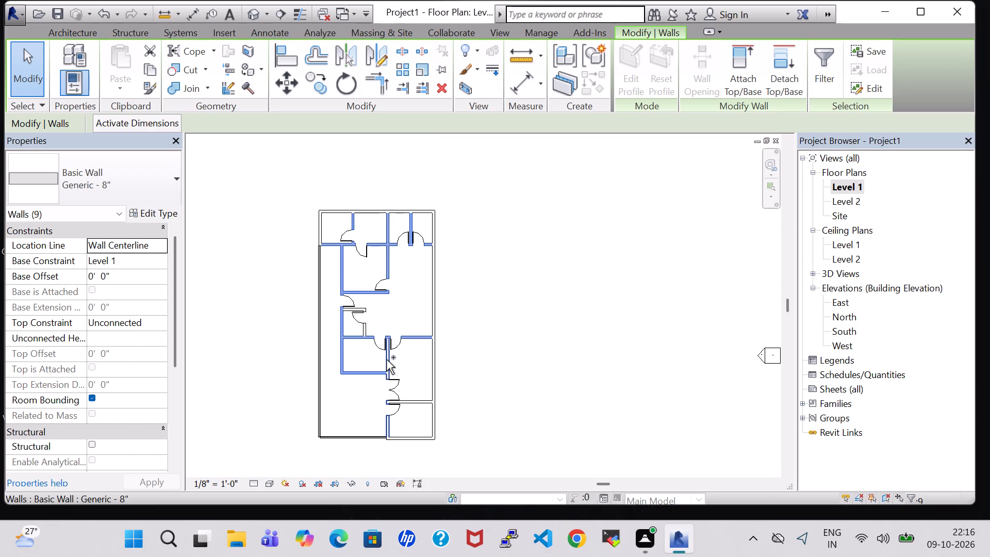
pyautogui.keyDown('ctrl'); pyautogui.click(418, 404); pyautogui.keyUp('ctrl')
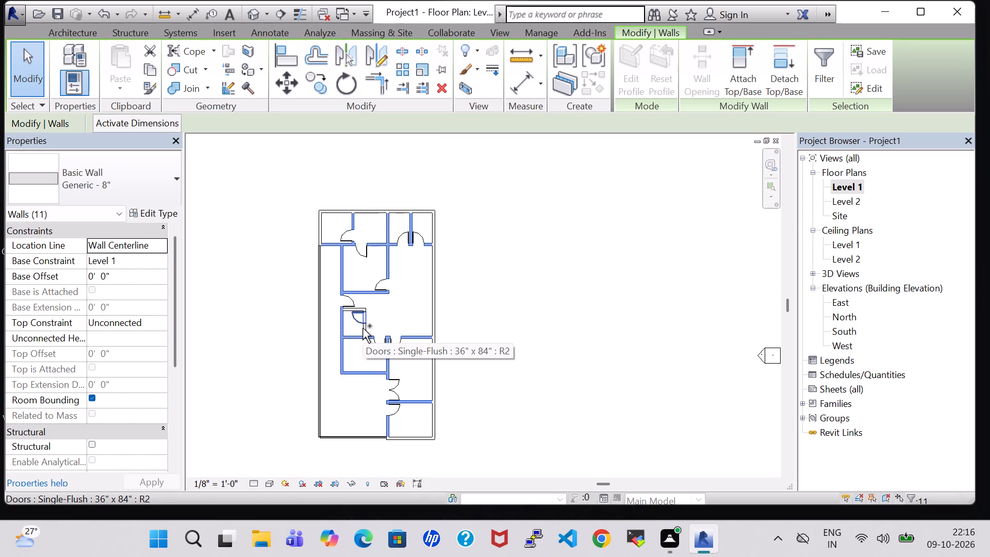
pyautogui.click(147, 214)
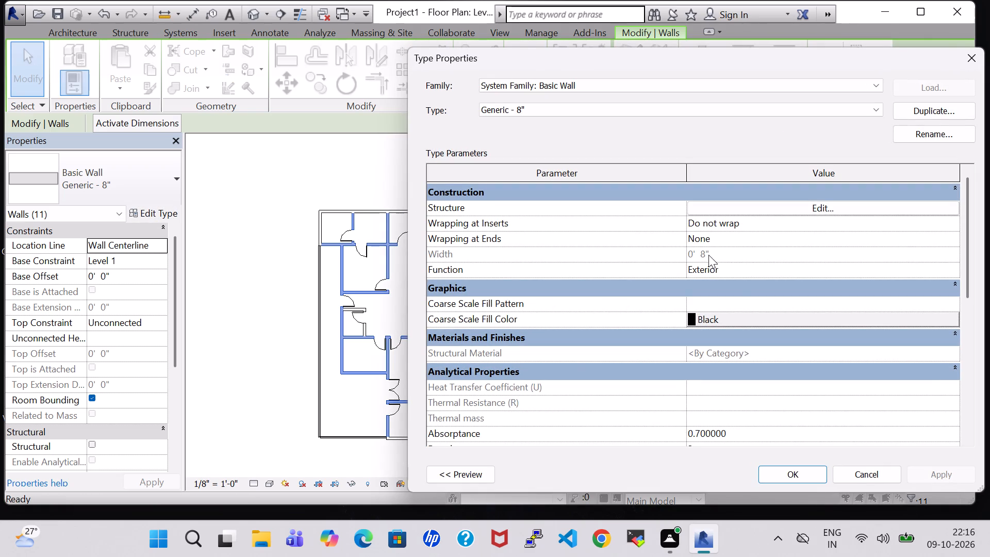
pyautogui.click(816, 211)
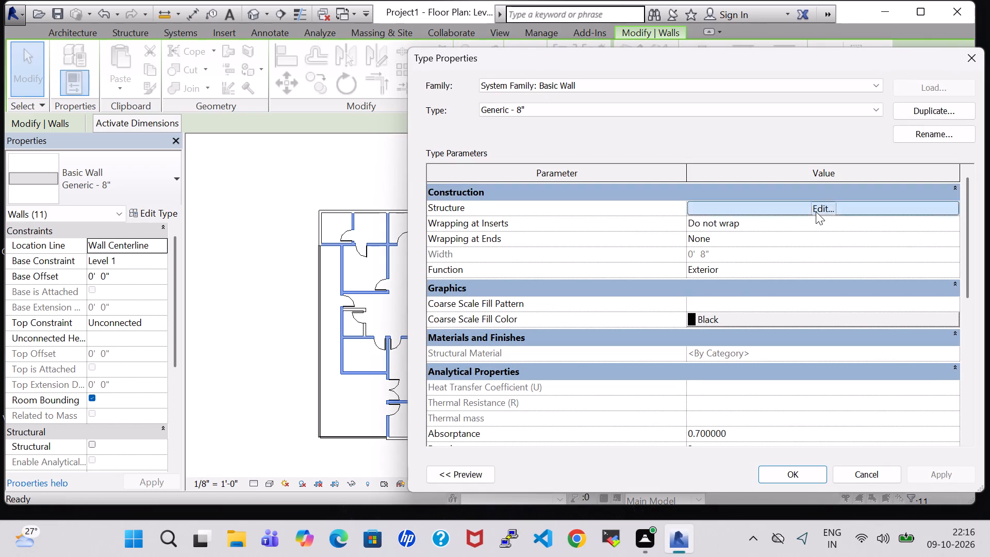
pyautogui.click(719, 203)
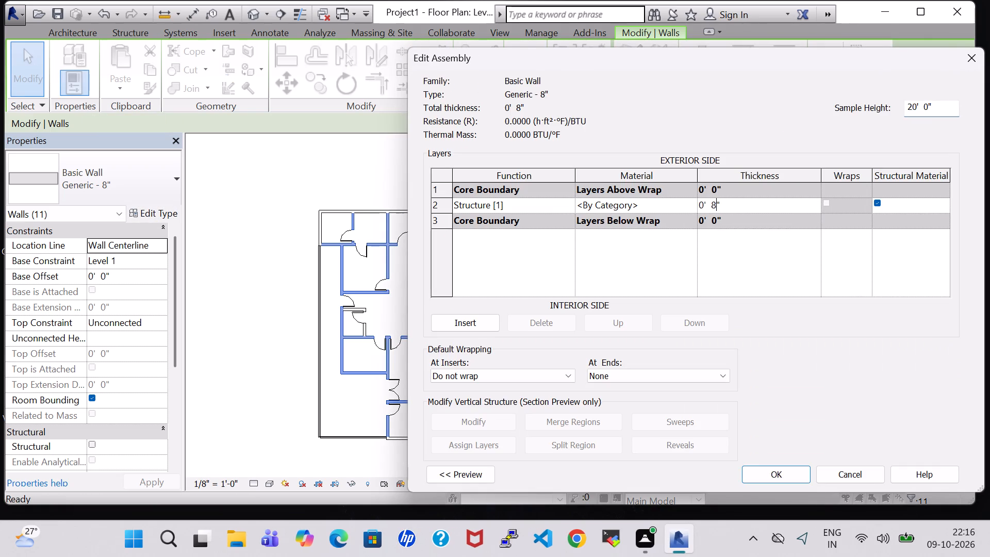
pyautogui.press('BackSpace')
pyautogui.press('6')
pyautogui.click(754, 475)
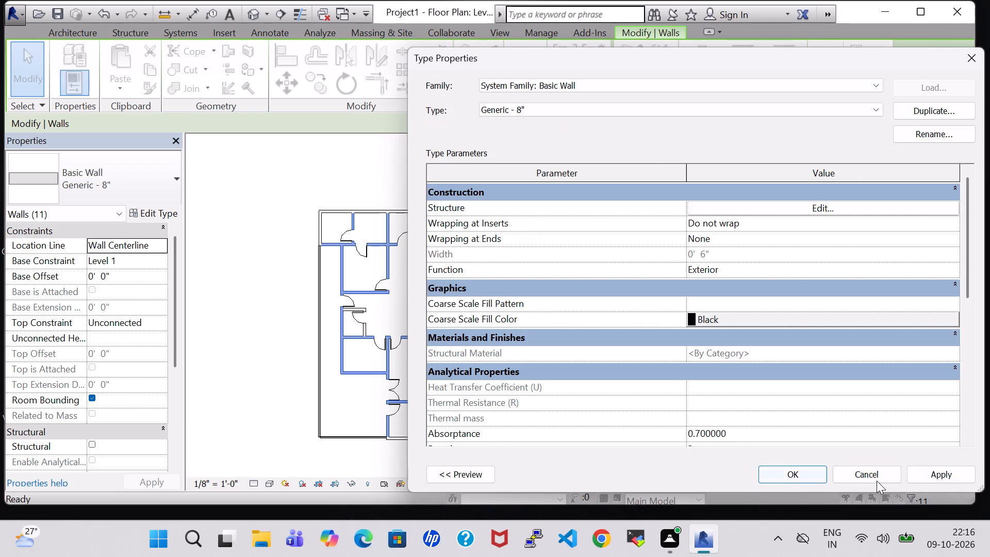
pyautogui.click(932, 468)
pyautogui.click(798, 473)
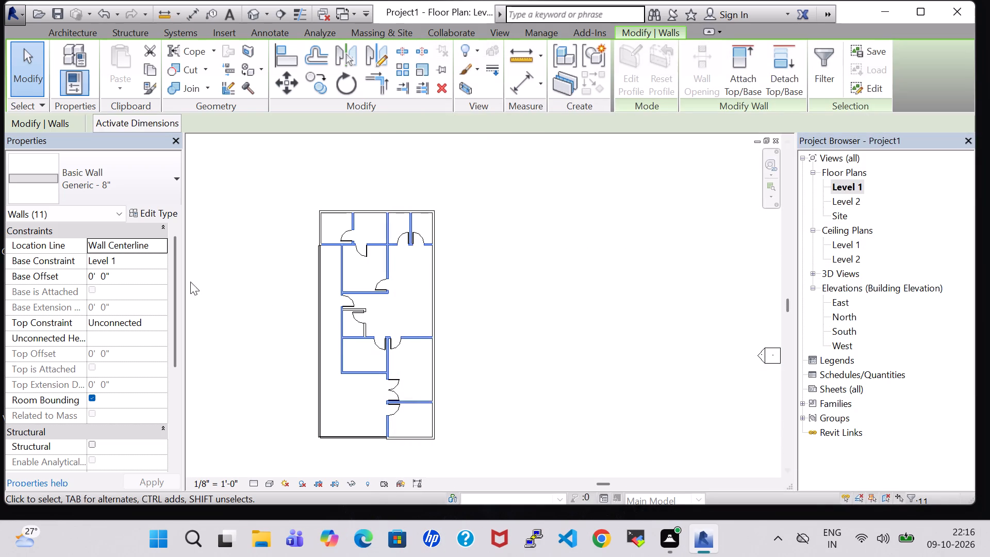
pyautogui.click(550, 307)
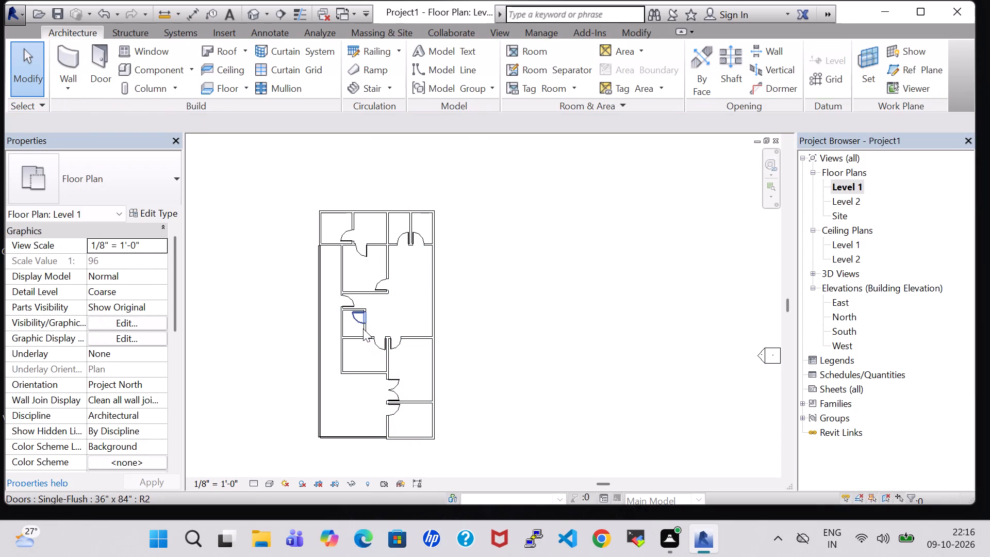
# Check the type width of the small middle room's east wall and of the wall along the southeast rooms' west side.
pyautogui.click(363, 329)
pyautogui.click(522, 331)
pyautogui.scroll(6, 390, 333)
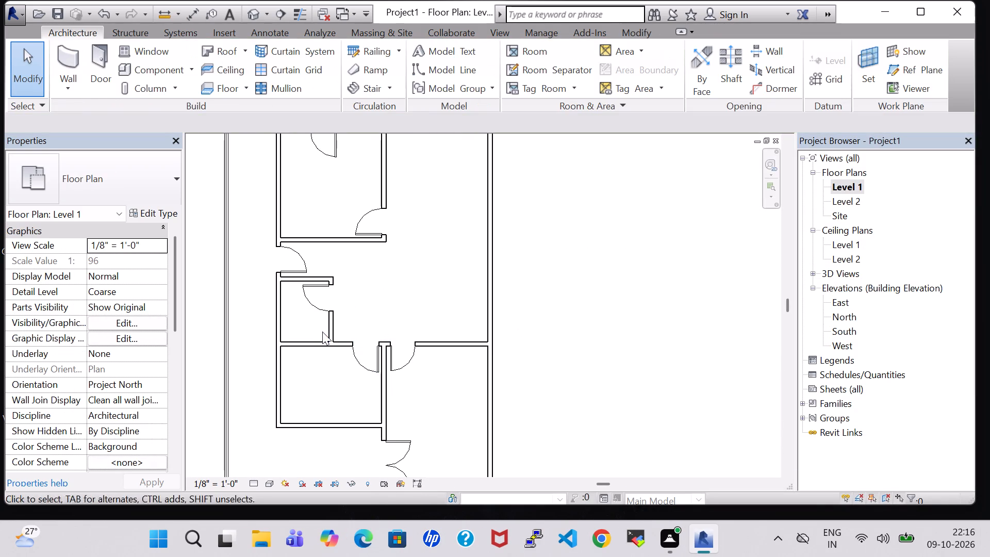
pyautogui.click(331, 330)
pyautogui.click(155, 218)
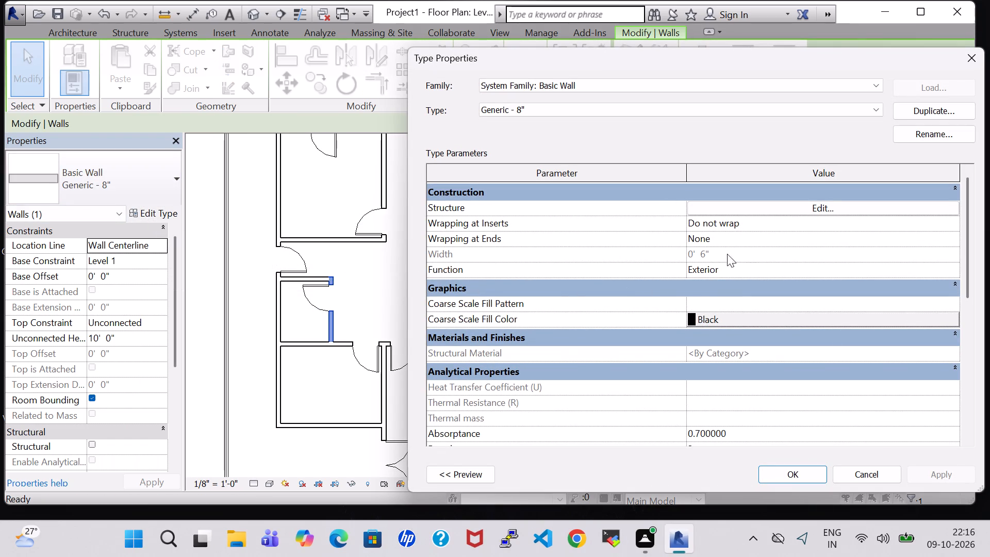
pyautogui.click(807, 471)
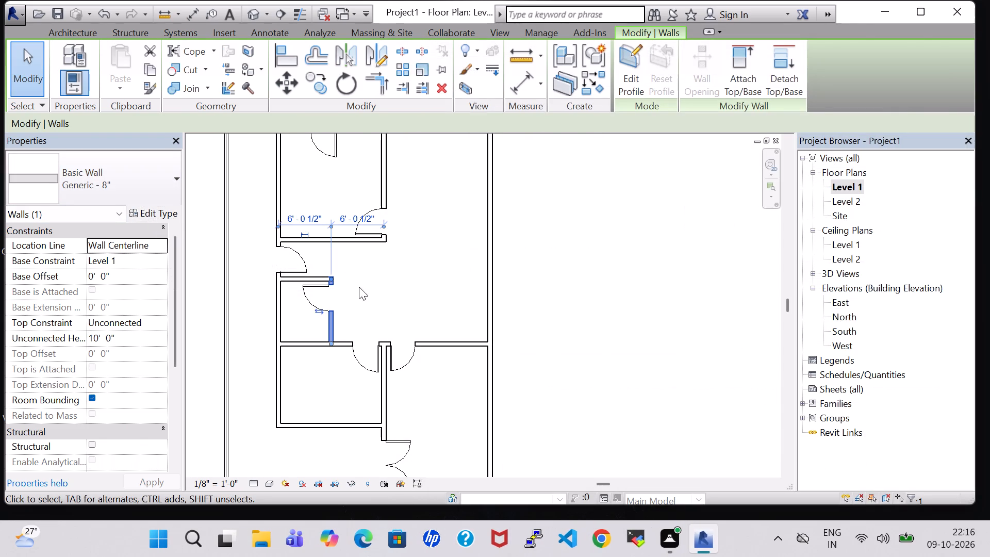
pyautogui.click(447, 285)
pyautogui.scroll(-1, 447, 285)
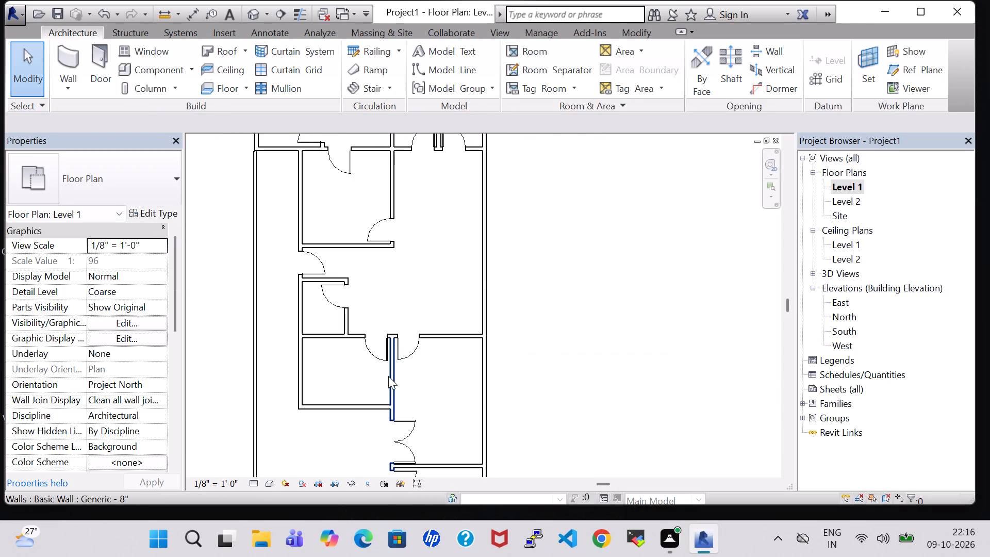
pyautogui.click(388, 376)
pyautogui.click(142, 214)
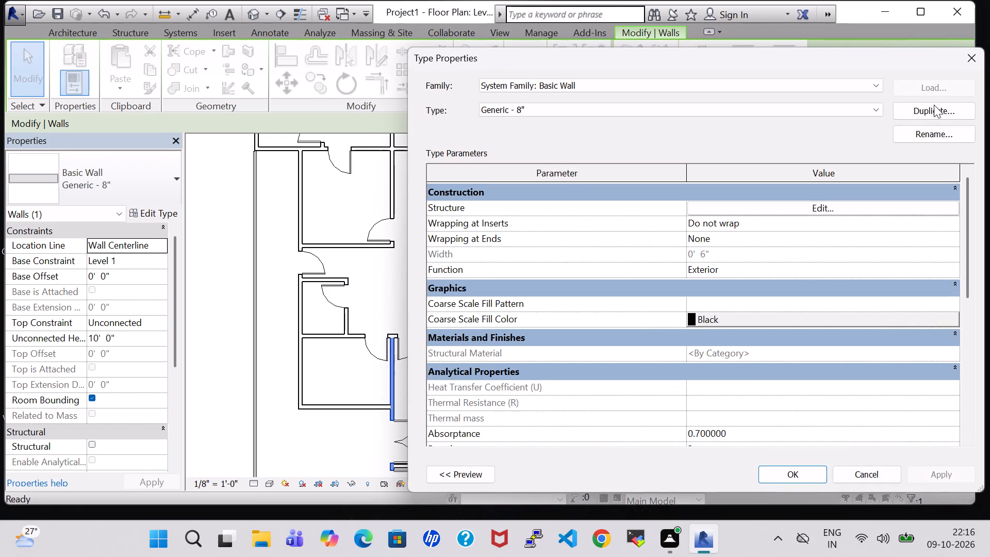
pyautogui.click(971, 65)
pyautogui.scroll(-3, 582, 257)
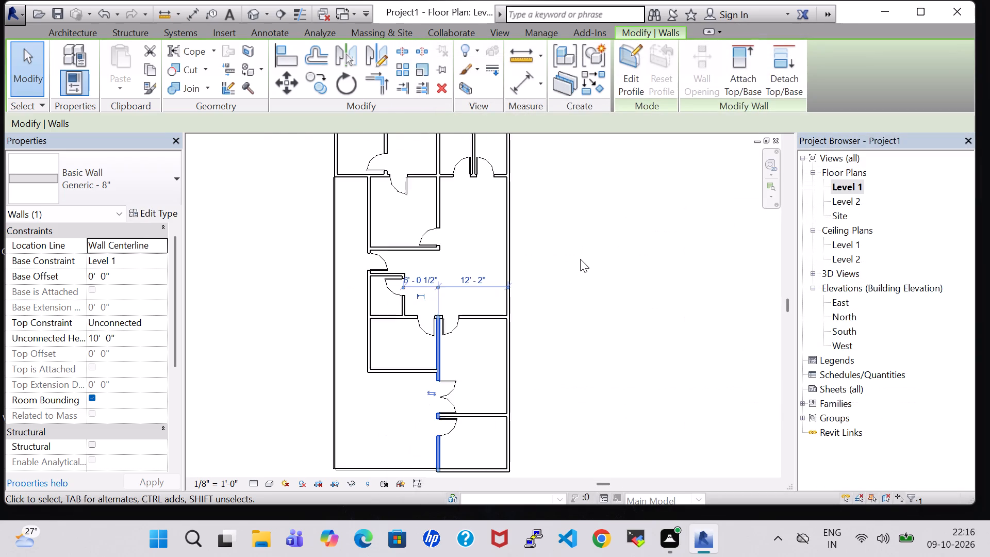
pyautogui.click(577, 259)
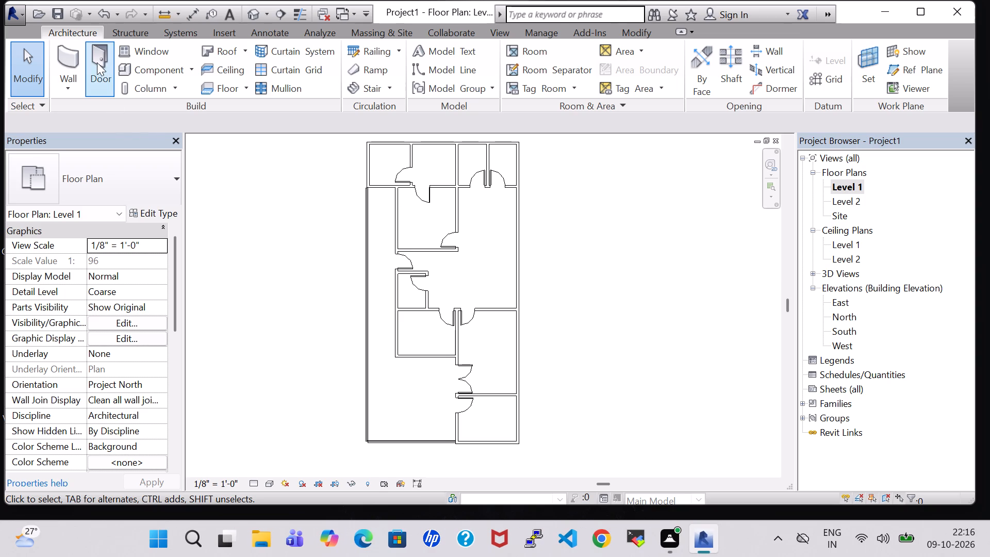
# Draw two Generic - 8" walls enclosing a room about 7'-8" by 7'-5" against the east exterior wall, north of the larger southeast room.
pyautogui.click(70, 56)
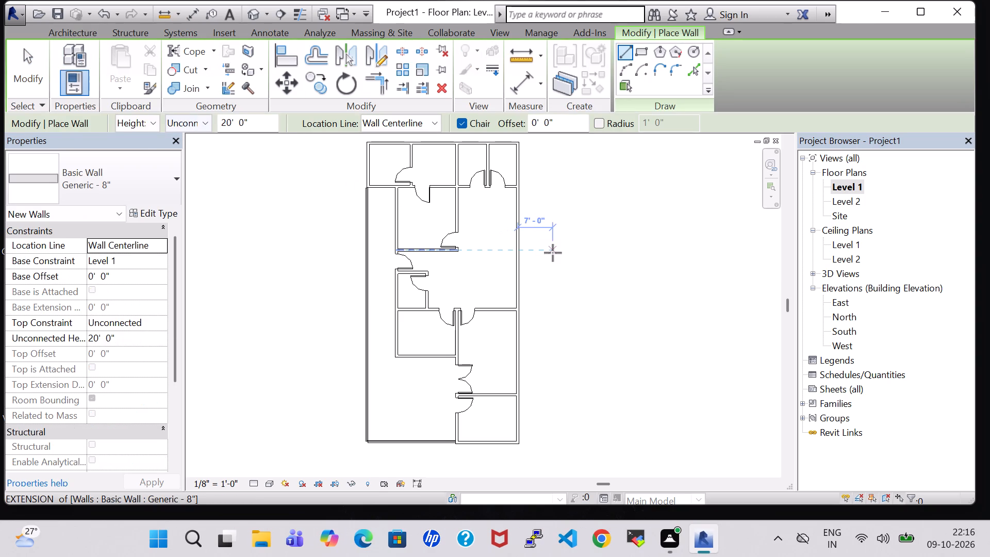
pyautogui.click(480, 271)
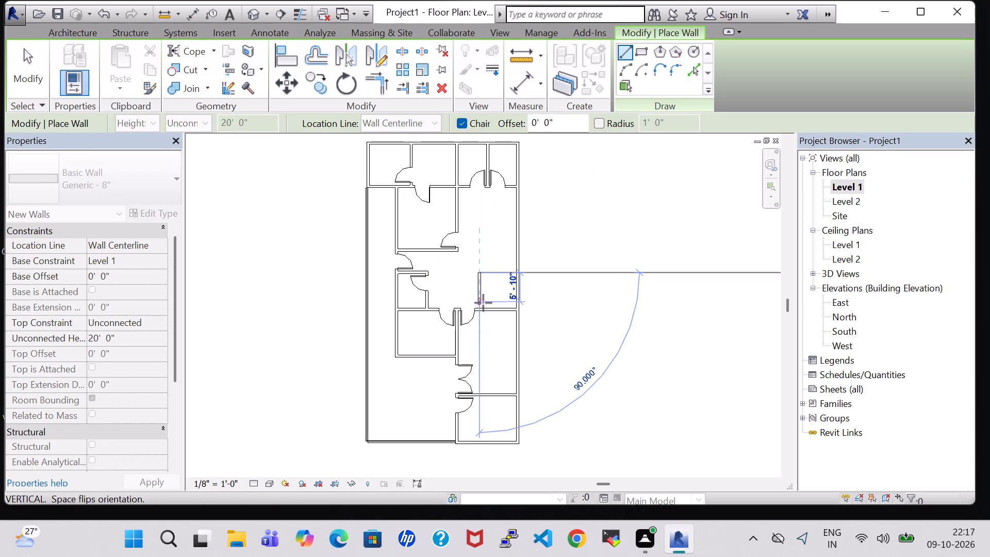
pyautogui.click(481, 308)
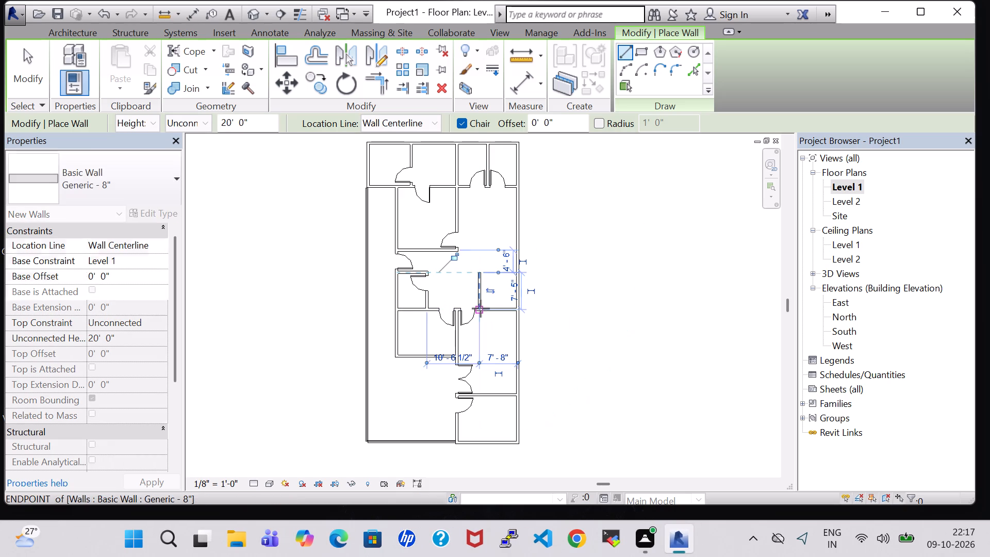
pyautogui.click(480, 273)
pyautogui.click(517, 272)
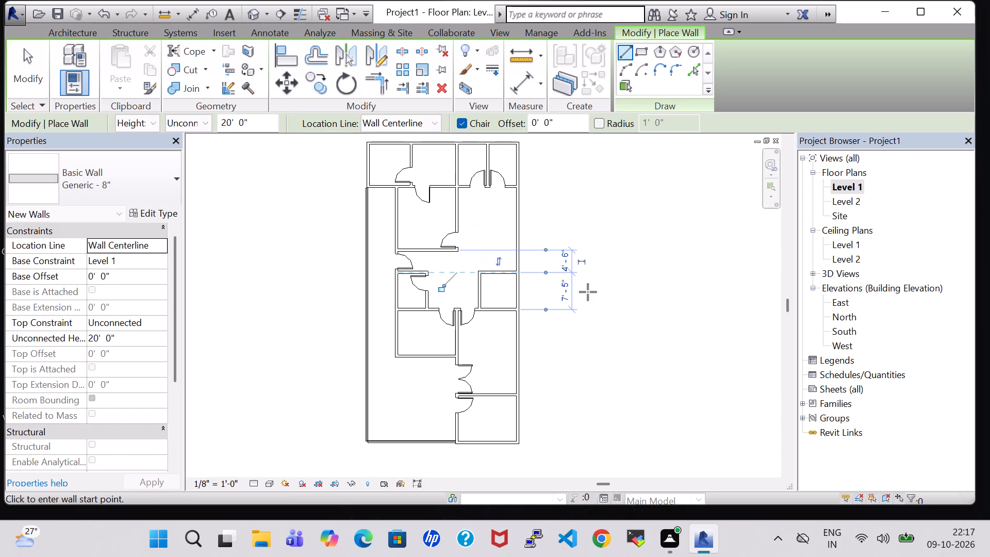
pyautogui.press('Escape')
pyautogui.press('Escape')
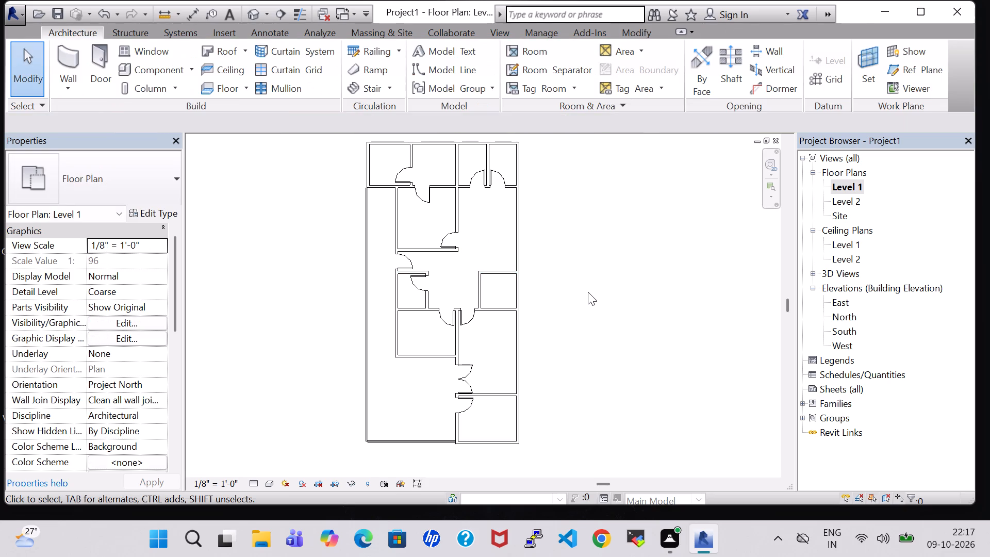
# Place a Single-Flush 34" x 80" door at the west end of the new east-side room's north wall, swinging into the room.
pyautogui.click(95, 55)
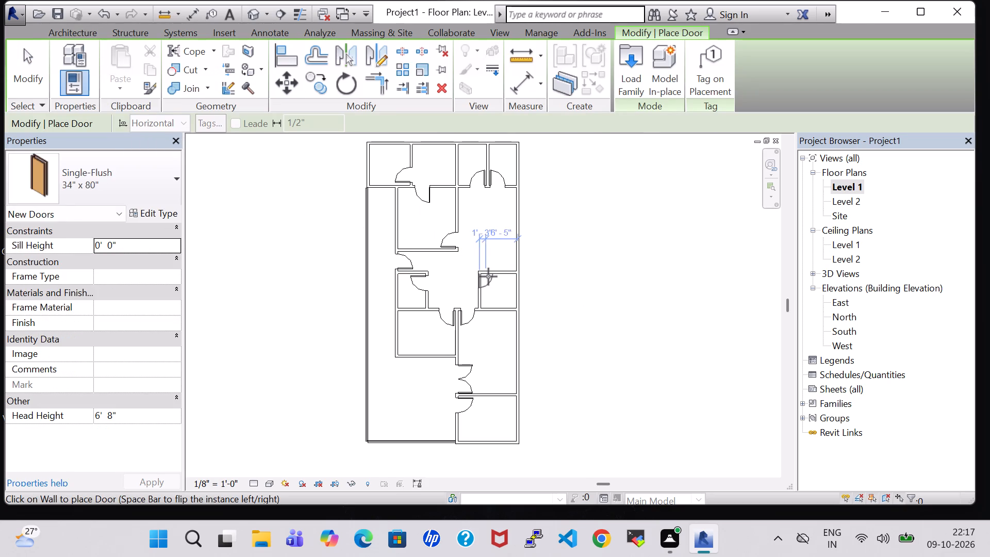
pyautogui.click(490, 276)
pyautogui.press('Escape')
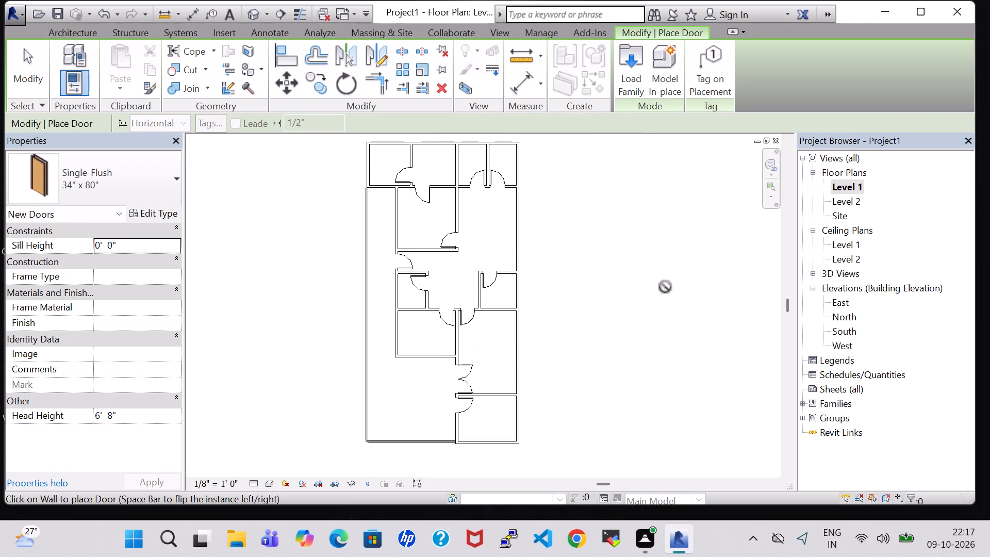
# Draw a room separation line about 5'-9" long from the southwest room's outer corner west to the boundary line.
pyautogui.press('Escape')
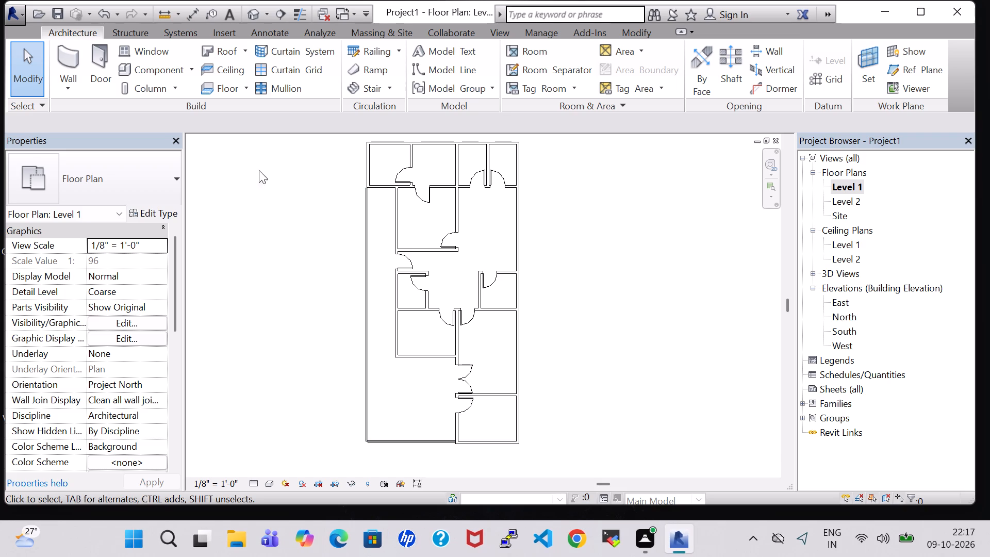
pyautogui.click(536, 74)
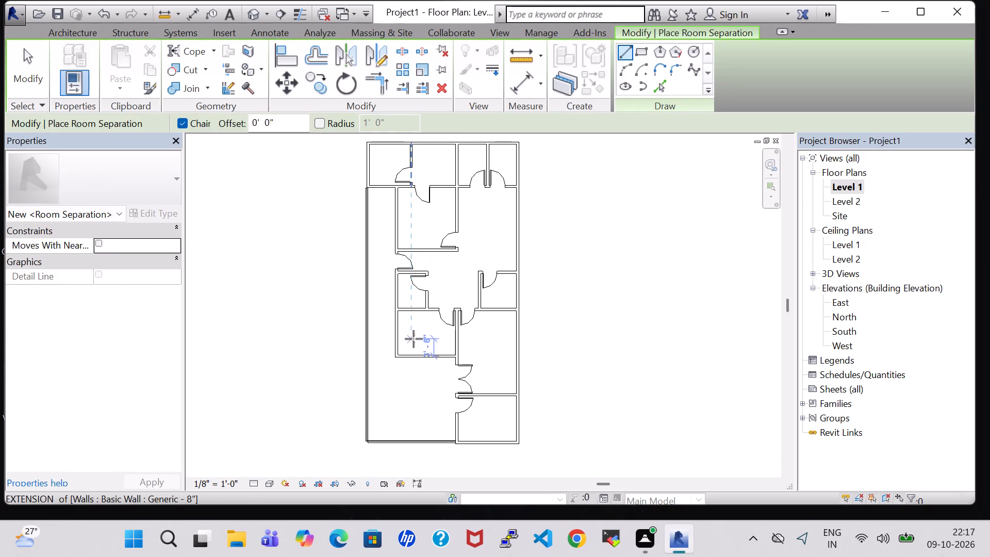
pyautogui.click(396, 357)
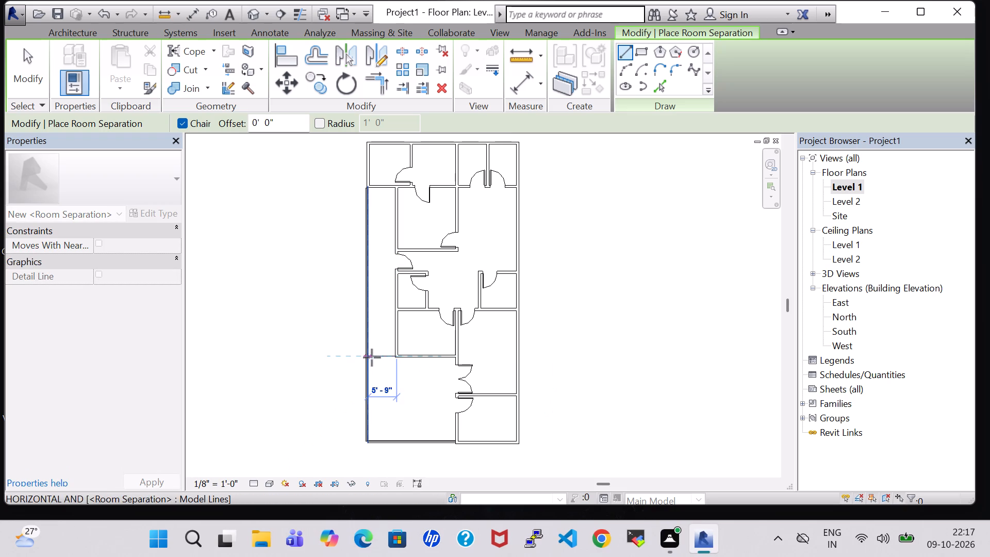
pyautogui.click(368, 355)
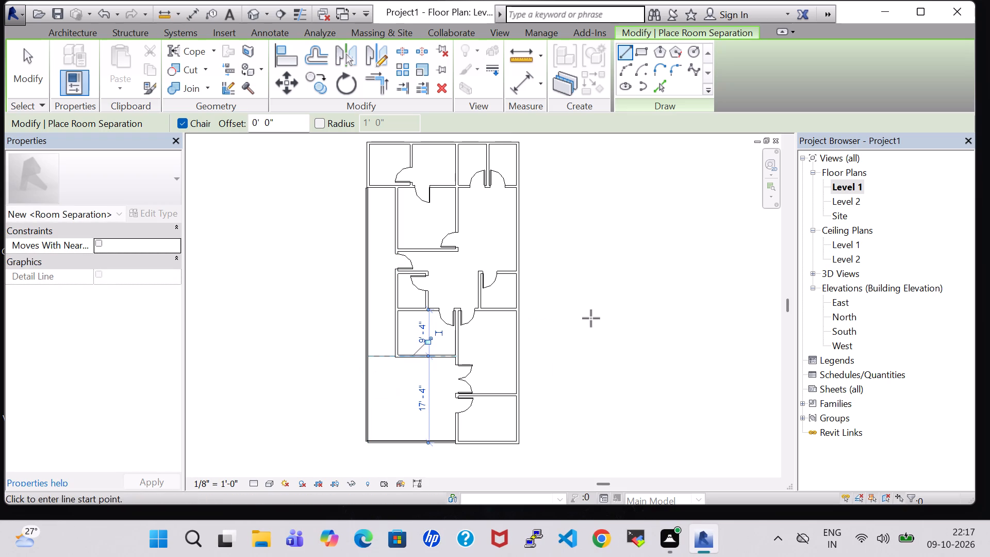
pyautogui.press('Escape')
pyautogui.press('Escape')
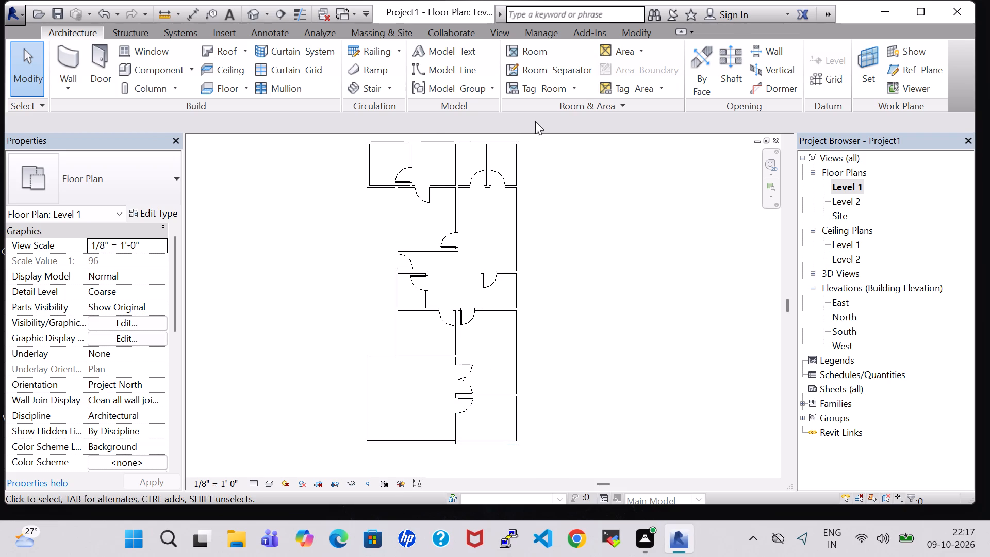
# Place tagged rooms in the four enclosed spaces along the building's north side, with a 10' 0" limit offset.
pyautogui.click(539, 52)
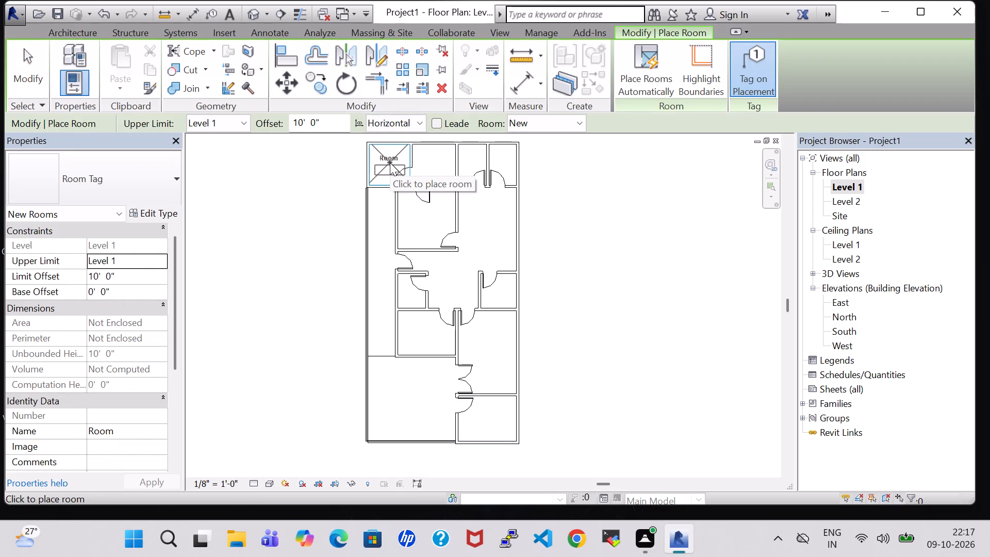
pyautogui.click(390, 162)
pyautogui.click(435, 160)
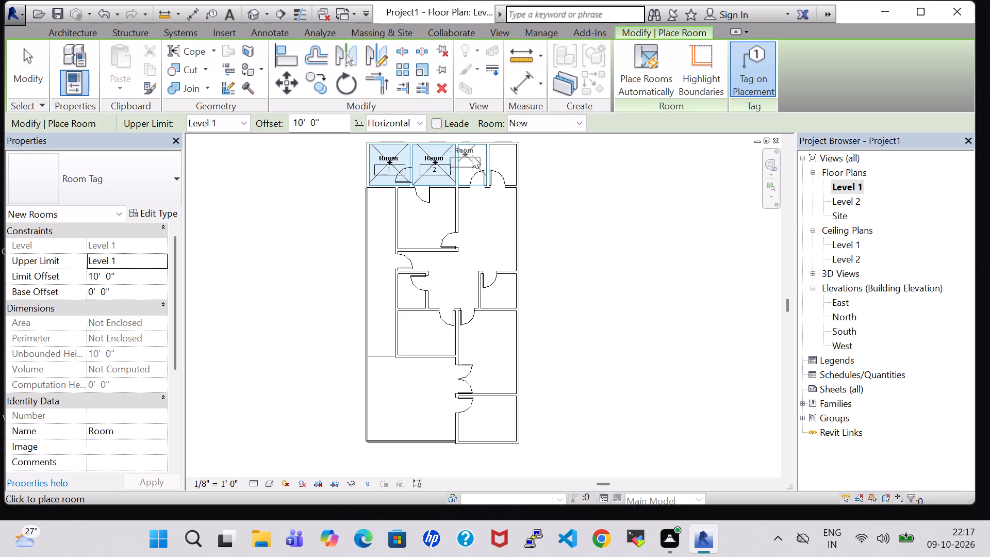
pyautogui.click(474, 156)
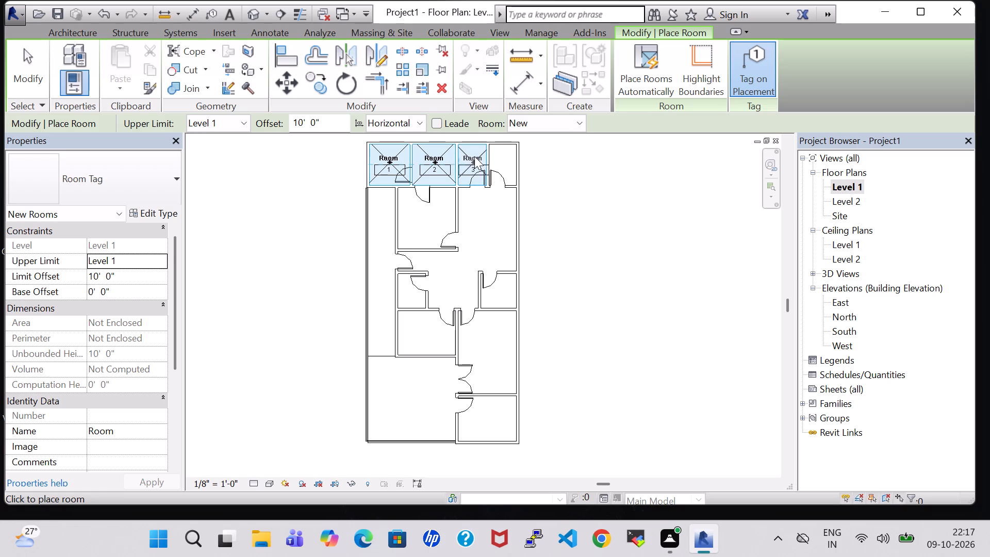
pyautogui.click(498, 156)
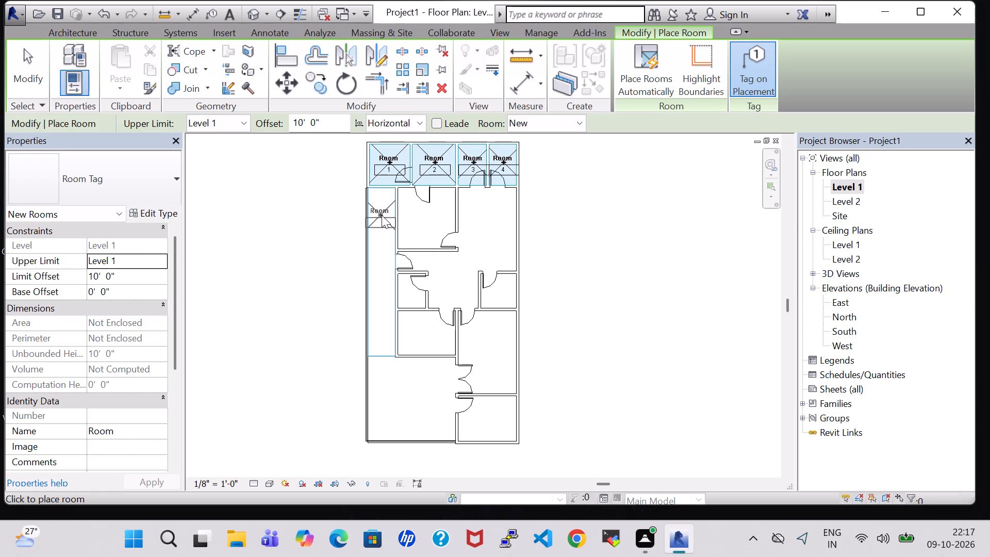
# Place tagged rooms in the room south of the northern row, the large northeast space and the central area connected to it.
pyautogui.click(425, 215)
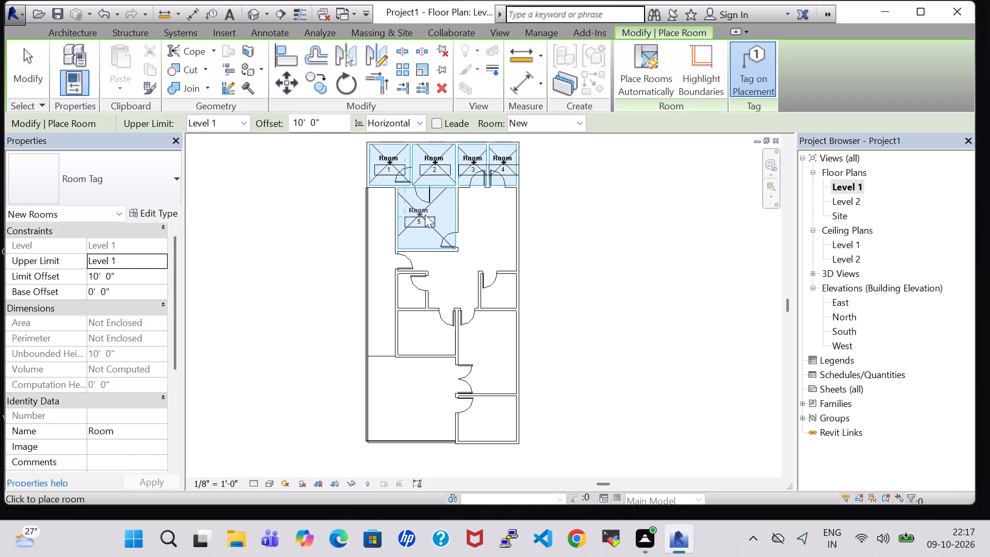
pyautogui.click(486, 218)
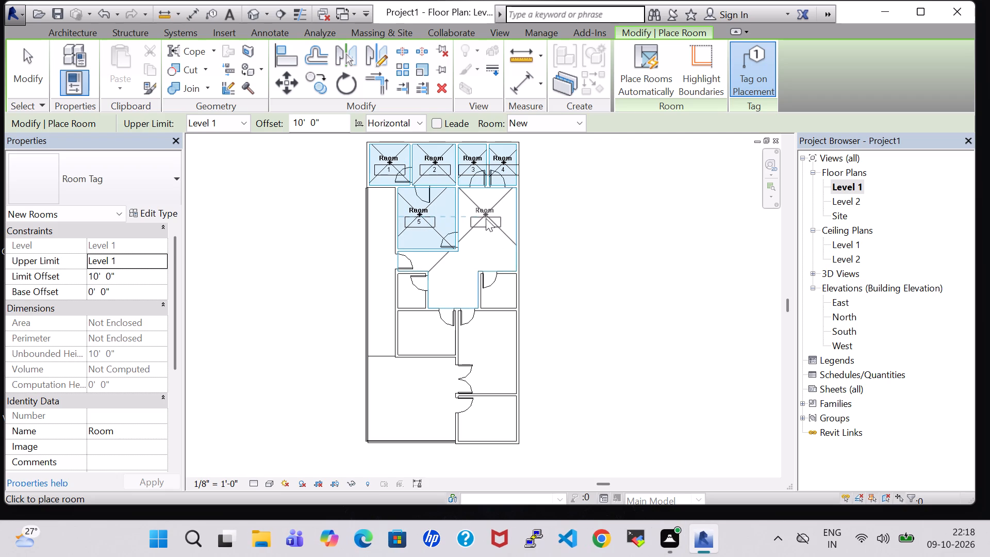
pyautogui.click(452, 277)
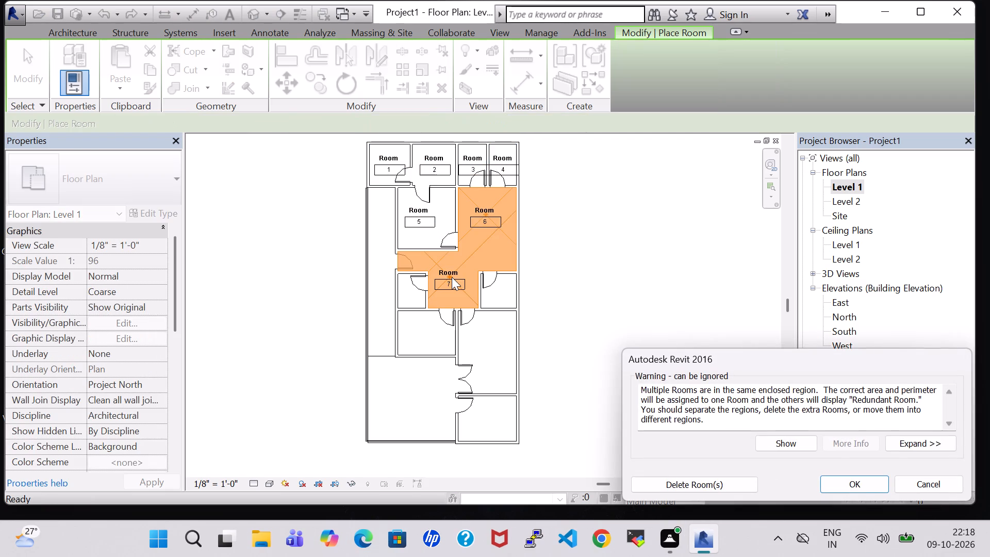
pyautogui.click(866, 481)
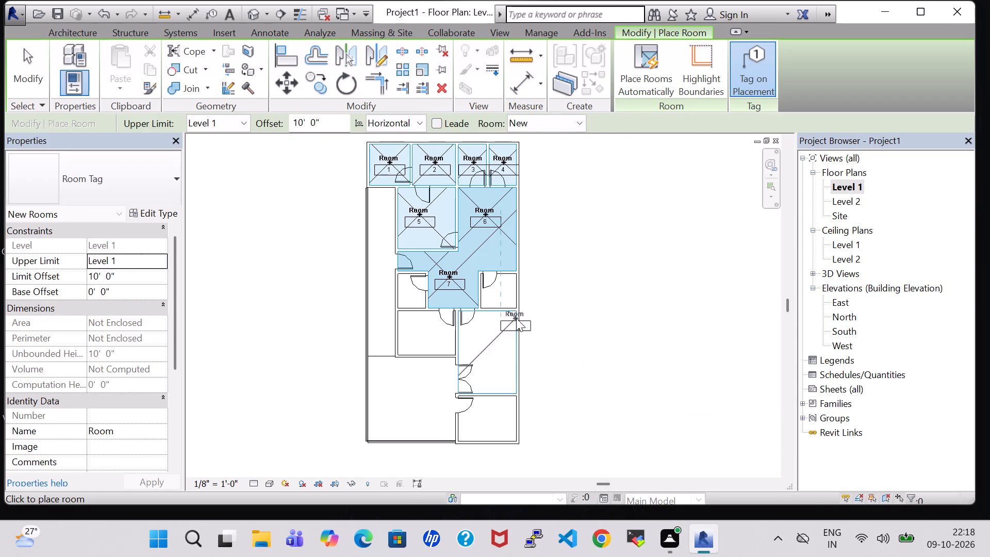
# Place tagged rooms in the small east and west middle rooms, the two rooms south of them, the southeast corner room and the southwest open area.
pyautogui.click(497, 288)
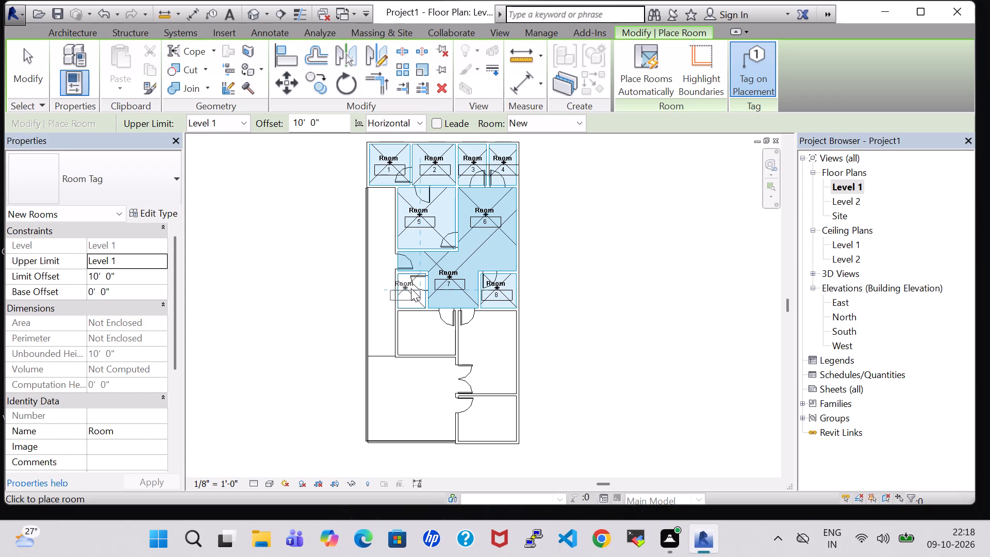
pyautogui.scroll(8, 411, 288)
pyautogui.click(411, 289)
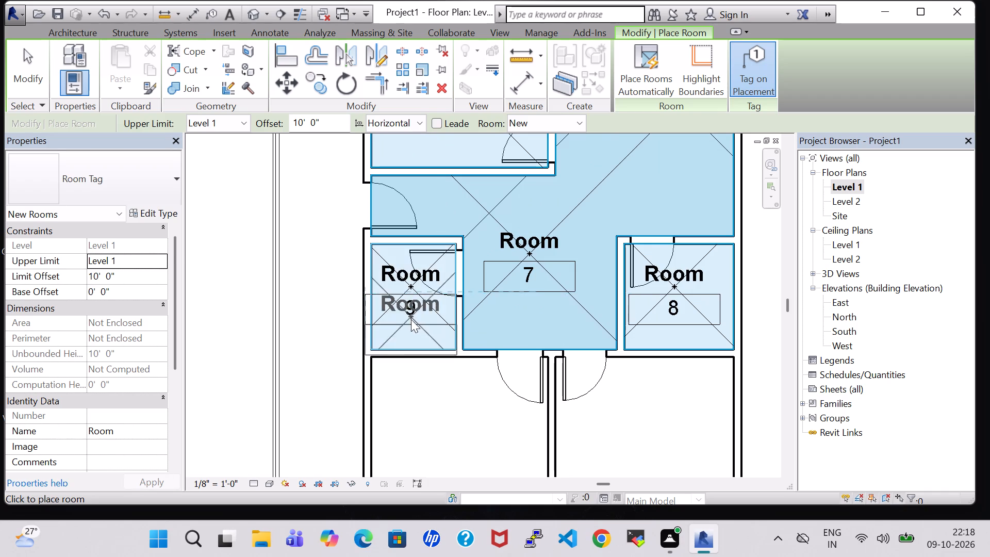
pyautogui.scroll(-5, 411, 325)
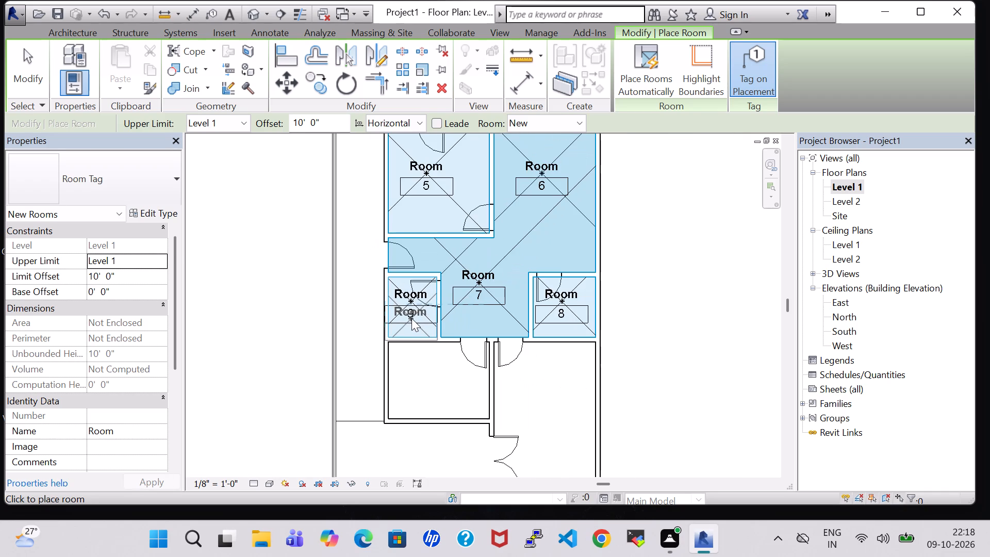
pyautogui.click(431, 364)
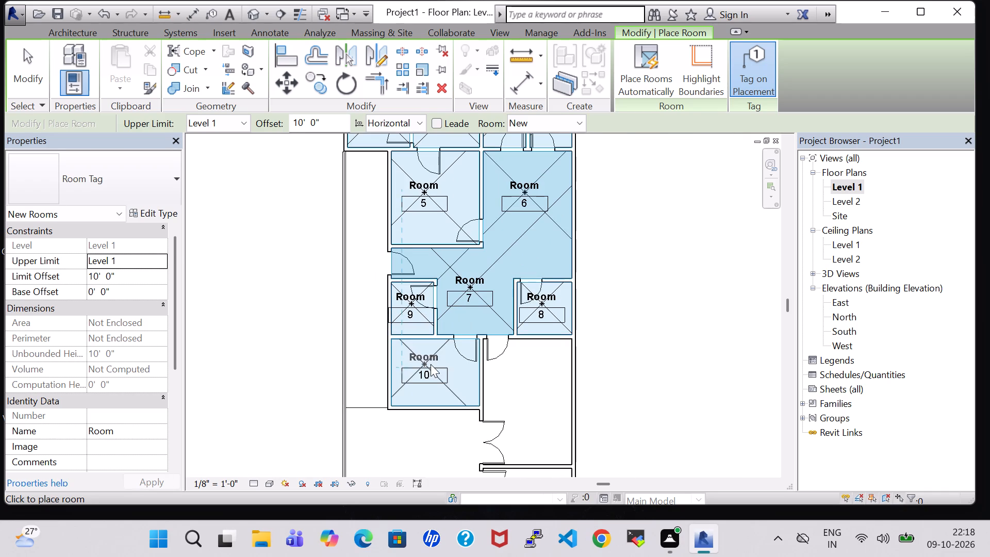
pyautogui.click(532, 381)
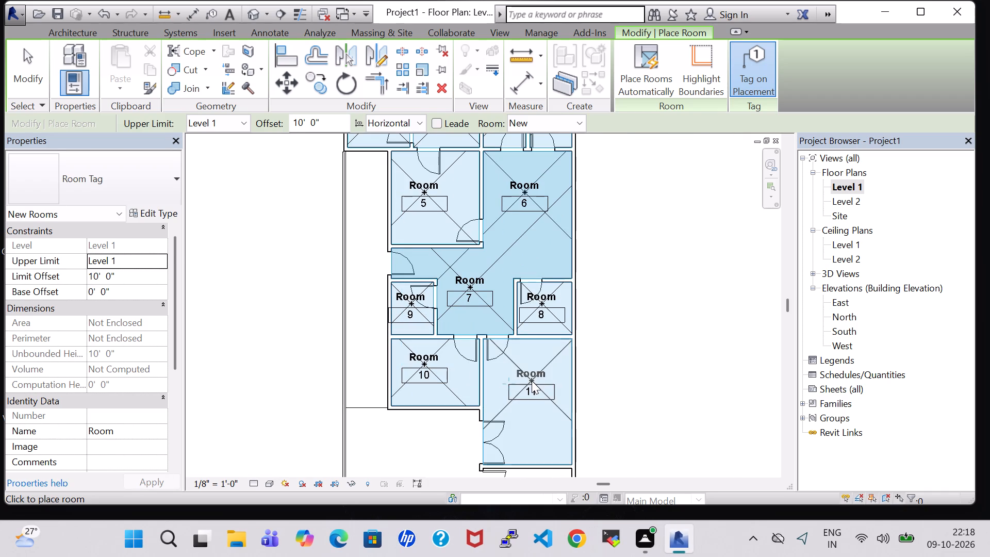
pyautogui.scroll(-4, 532, 381)
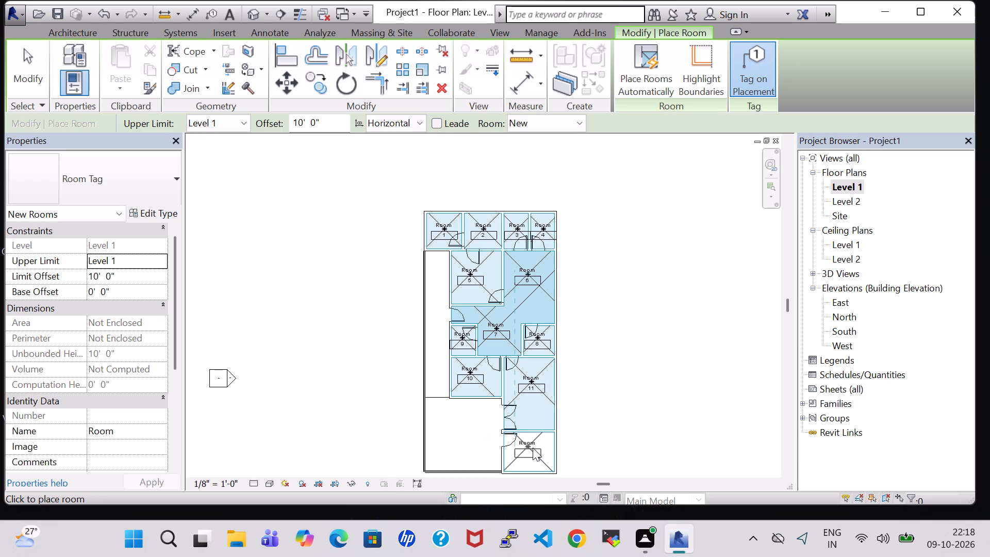
pyautogui.click(533, 448)
pyautogui.click(461, 426)
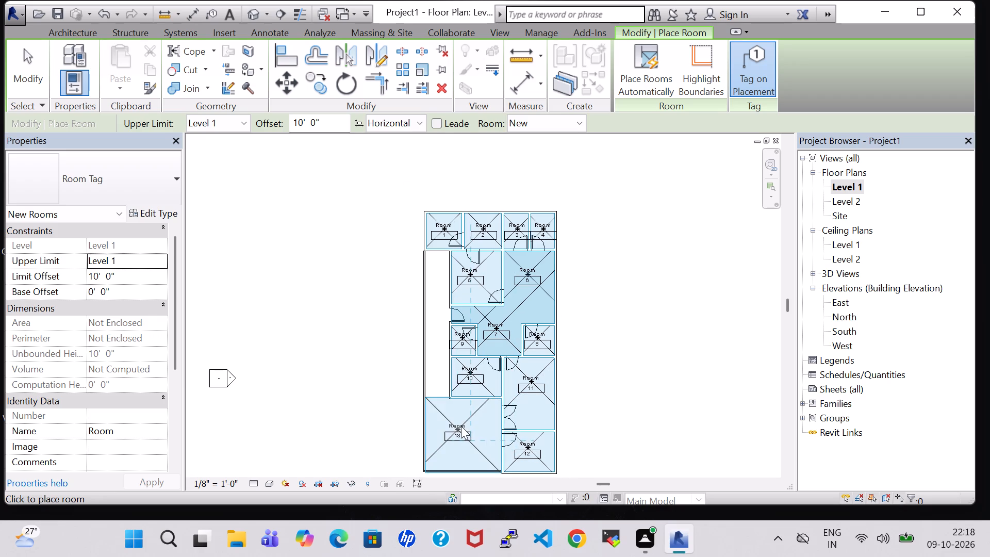
pyautogui.press('Escape')
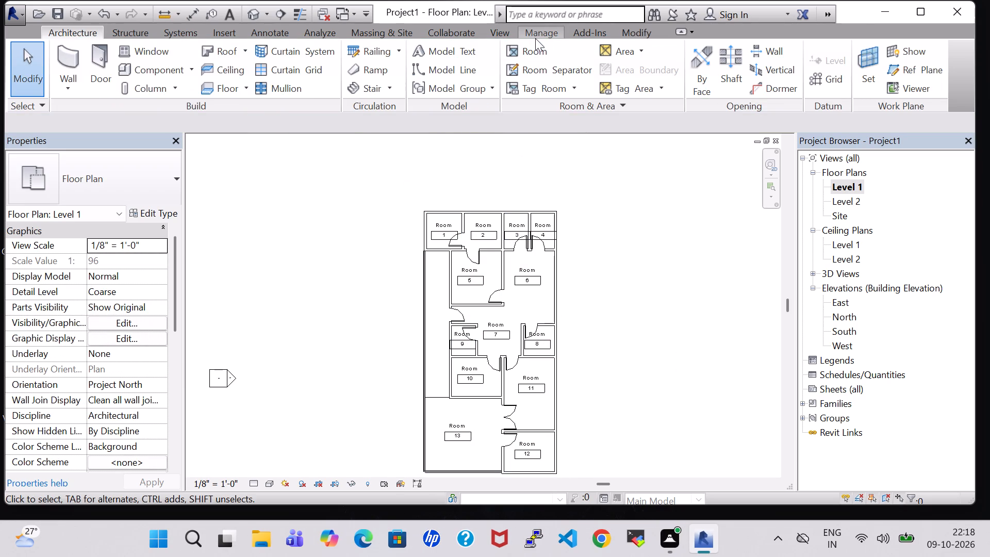
# Place a tagged room in the narrow open strip along the west side, north of the new separation line.
pyautogui.click(543, 57)
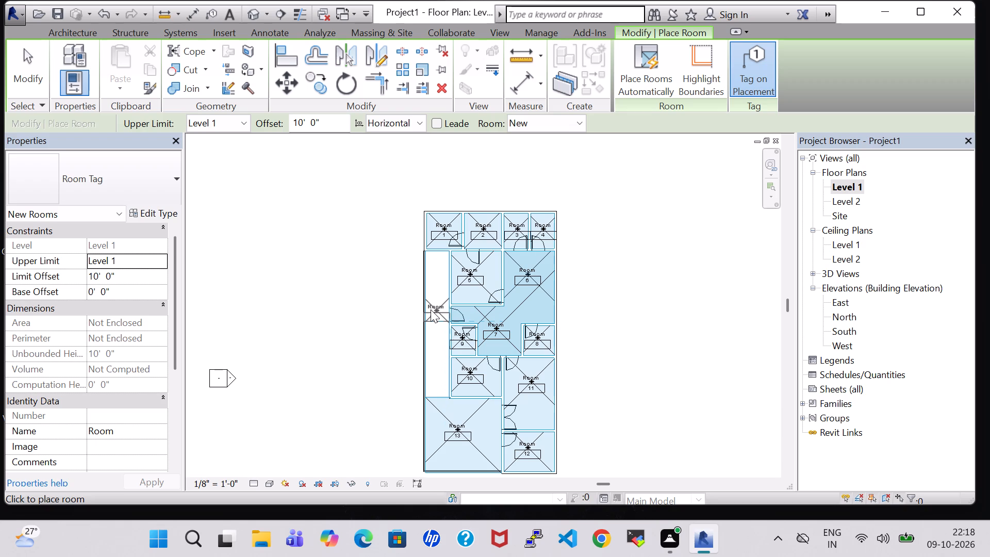
pyautogui.click(431, 309)
pyautogui.press('Escape')
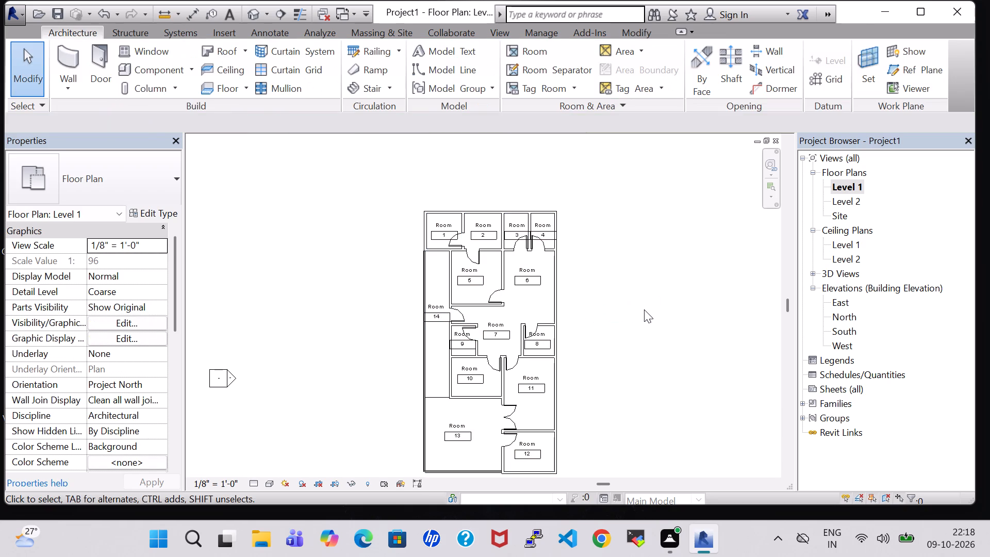
pyautogui.press('Escape')
# Turn off Show Room Number in the Room Tag type properties.
pyautogui.doubleClick(443, 226)
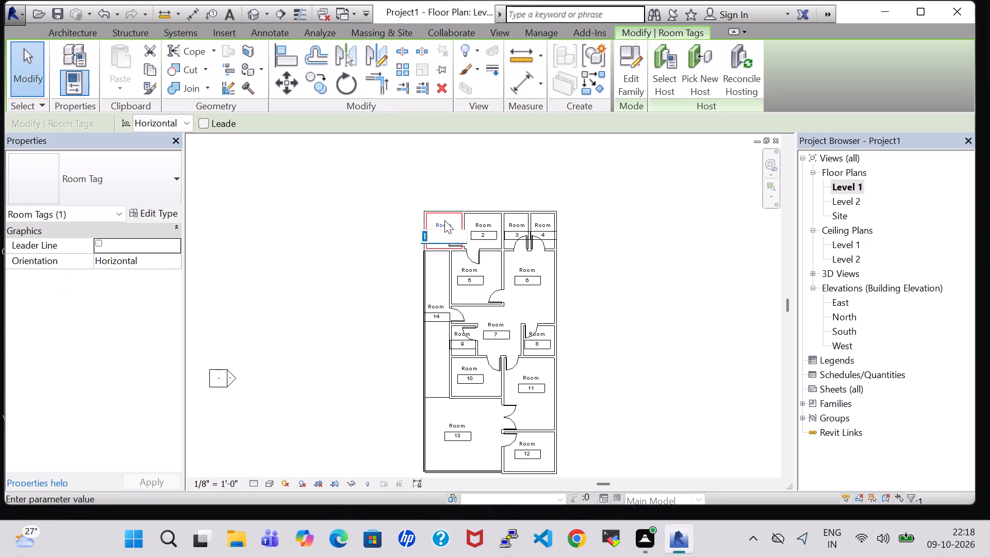
pyautogui.click(444, 232)
pyautogui.click(434, 125)
pyautogui.click(264, 285)
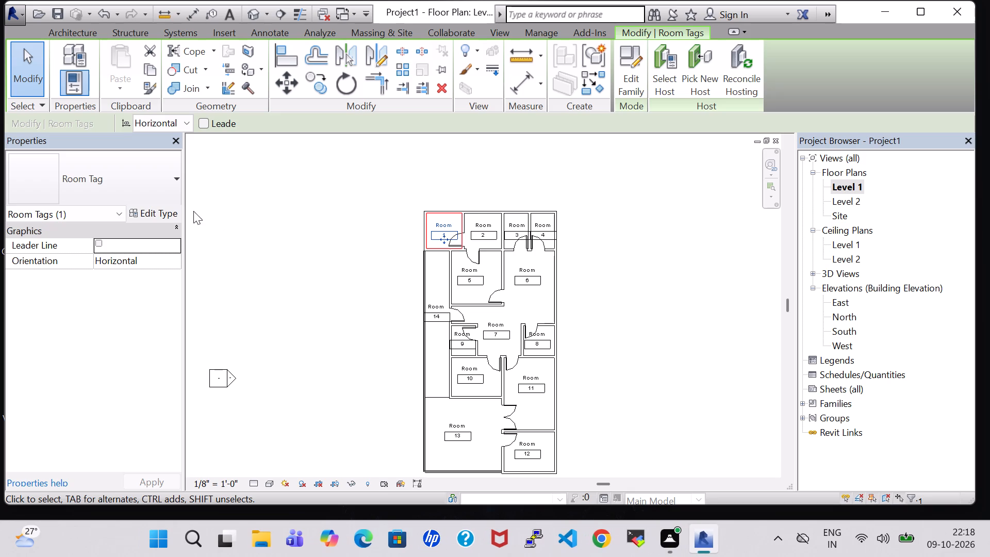
pyautogui.click(153, 211)
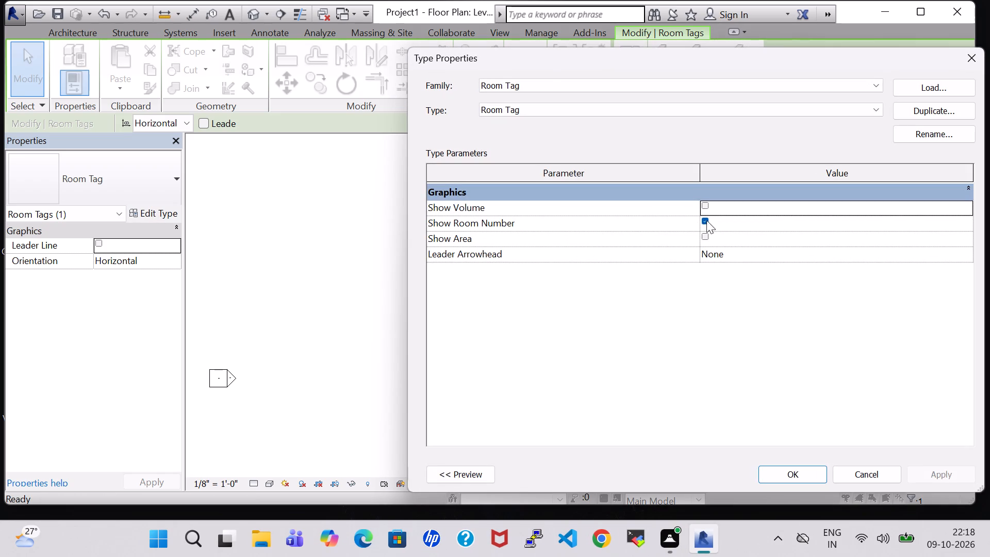
pyautogui.click(706, 220)
pyautogui.click(928, 468)
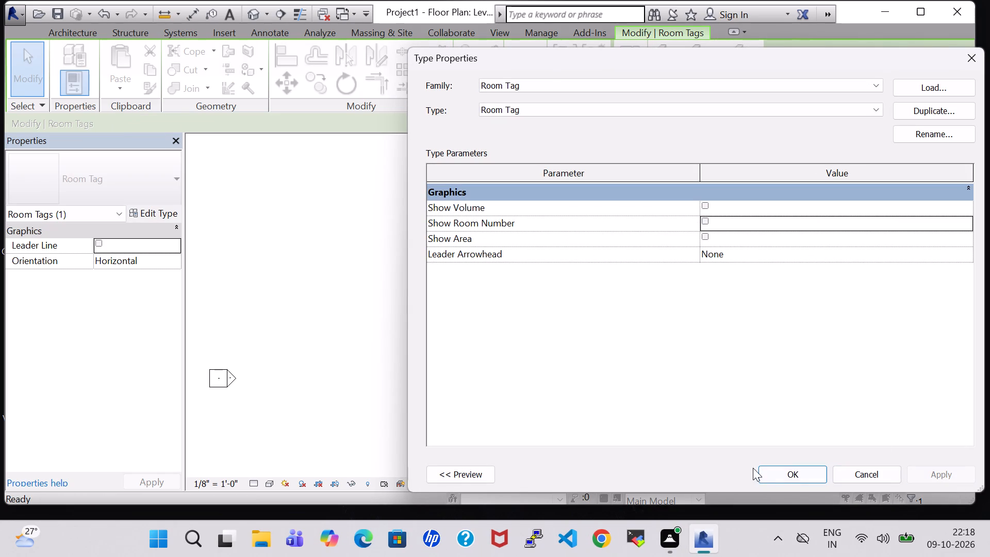
pyautogui.click(773, 470)
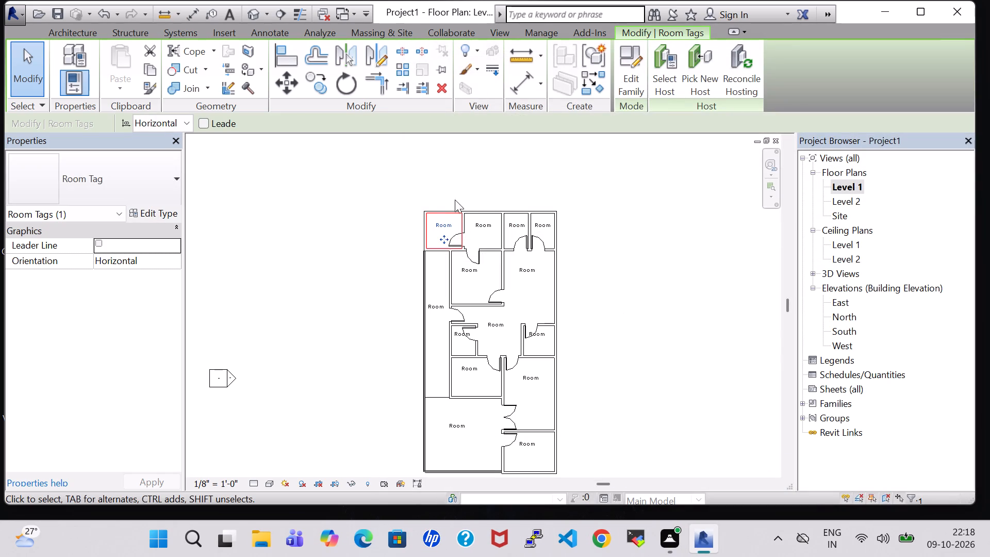
# Rename the northwest corner room as TOILET.
pyautogui.doubleClick(440, 224)
pyautogui.click(454, 223)
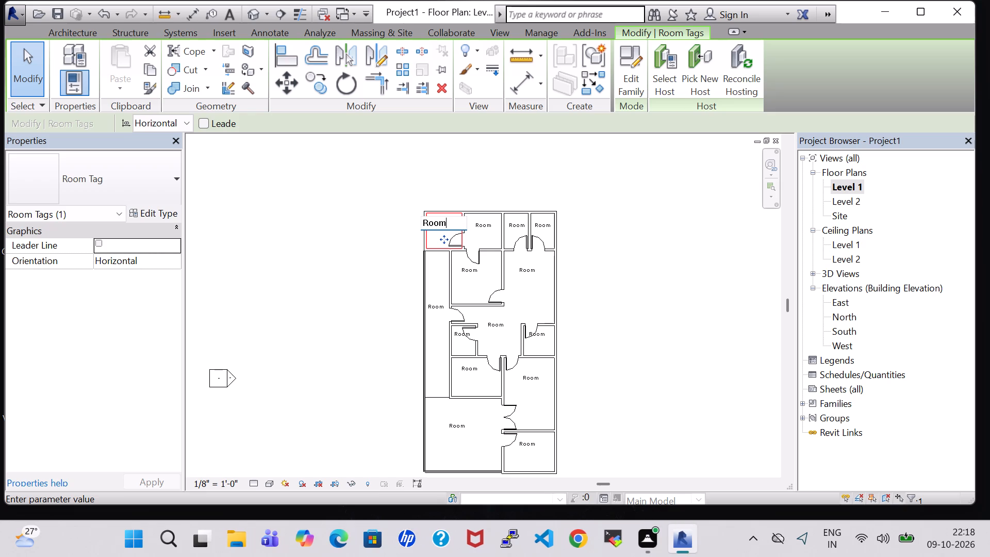
pyautogui.press('BackSpace')
pyautogui.press('BackSpace')
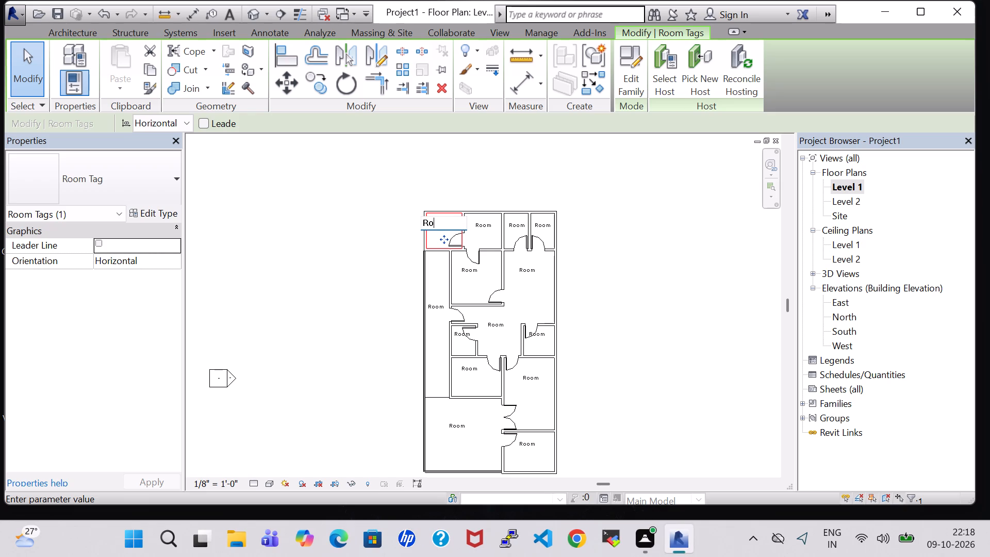
pyautogui.press('BackSpace')
pyautogui.press('BackSpace')
pyautogui.write('toilet')
pyautogui.press('BackSpace')
pyautogui.press('BackSpace')
pyautogui.press('BackSpace')
pyautogui.press('BackSpace')
pyautogui.press('BackSpace')
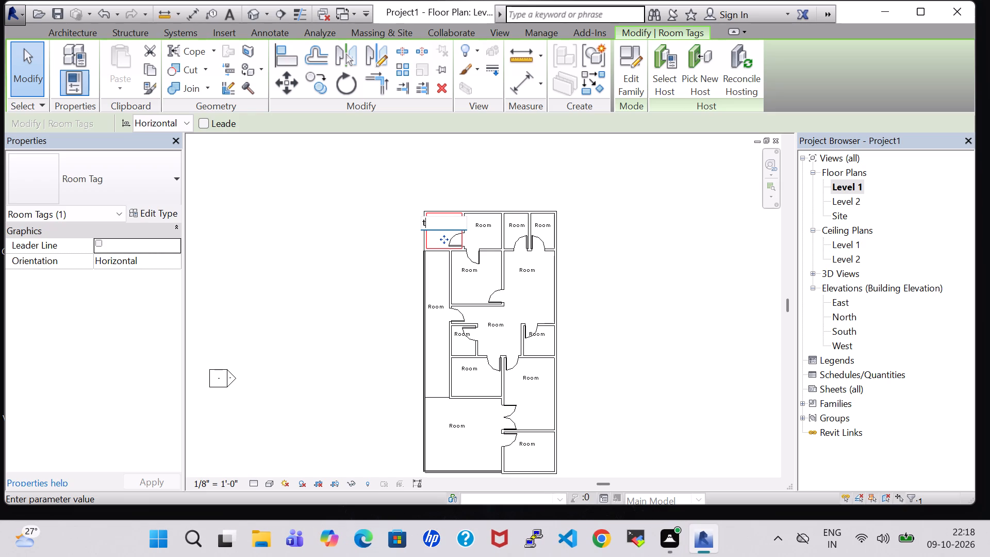
pyautogui.press('BackSpace')
pyautogui.write('TOILET')
pyautogui.press('Return')
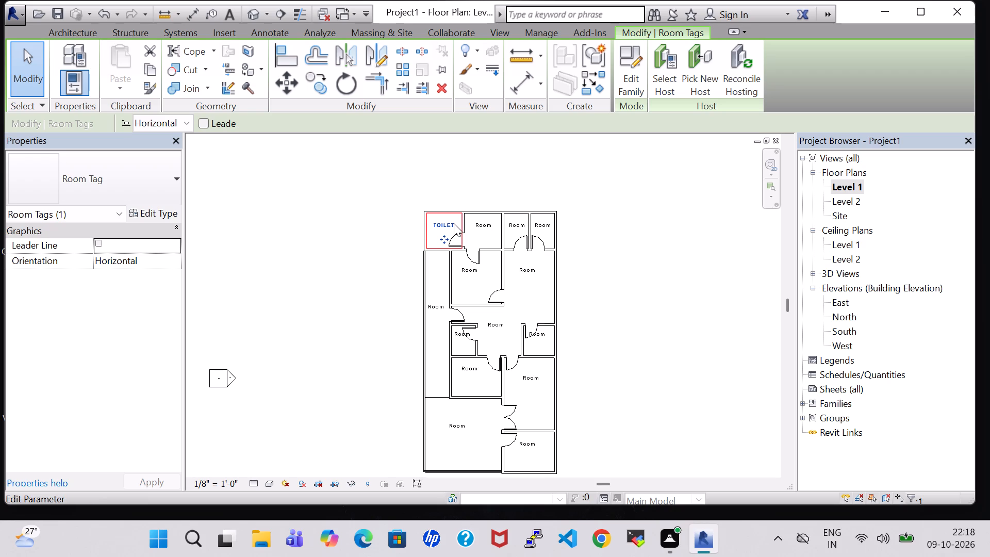
# Rename the room just east of the TOILET as DRESS.
pyautogui.doubleClick(484, 223)
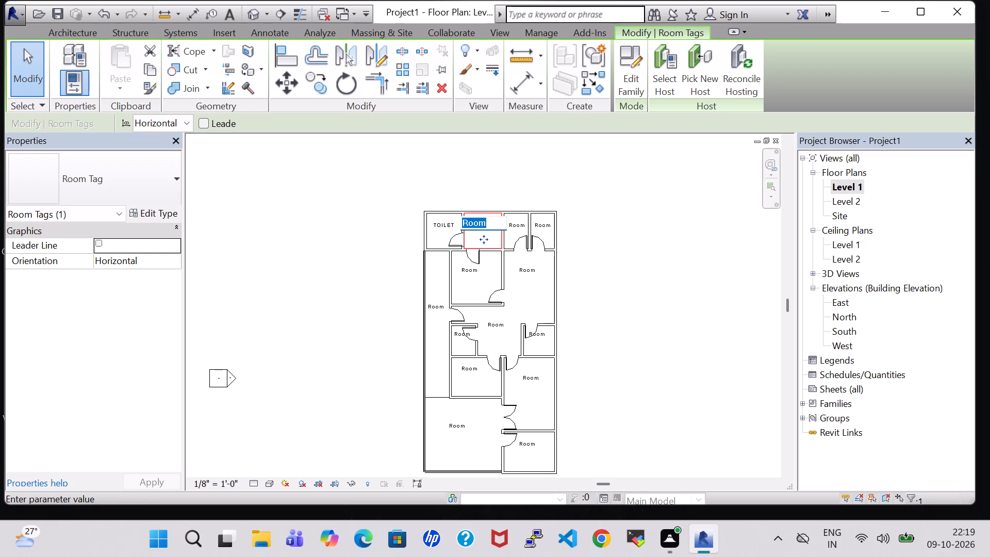
pyautogui.press('BackSpace')
pyautogui.write('DRESS')
pyautogui.press('Return')
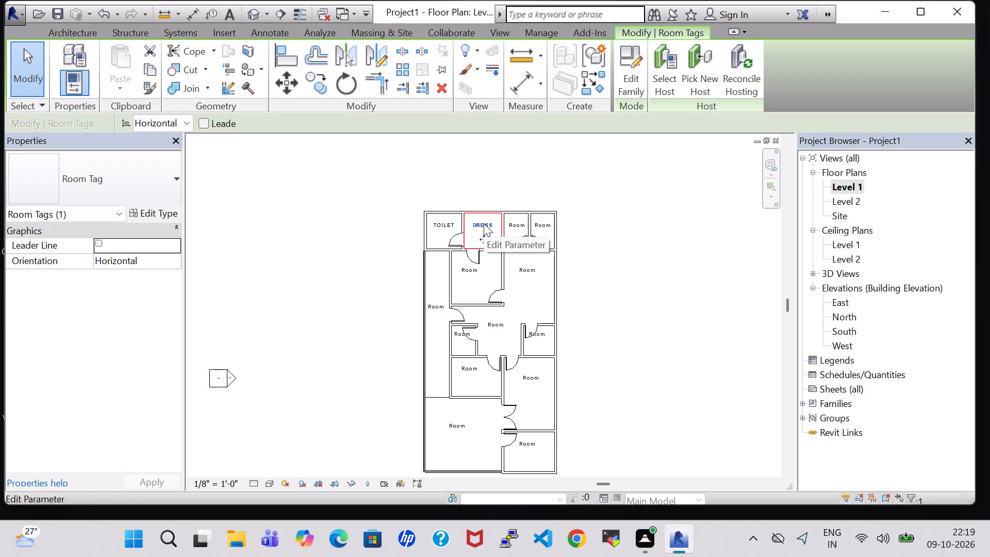
# Rename the room just east of DRESS in the north row as STORE.
pyautogui.doubleClick(519, 222)
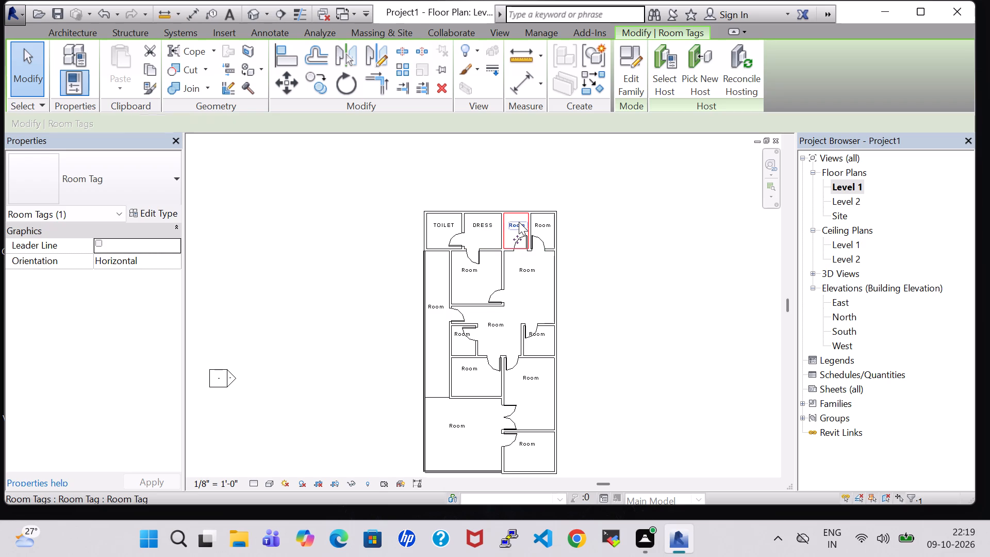
pyautogui.press('BackSpace')
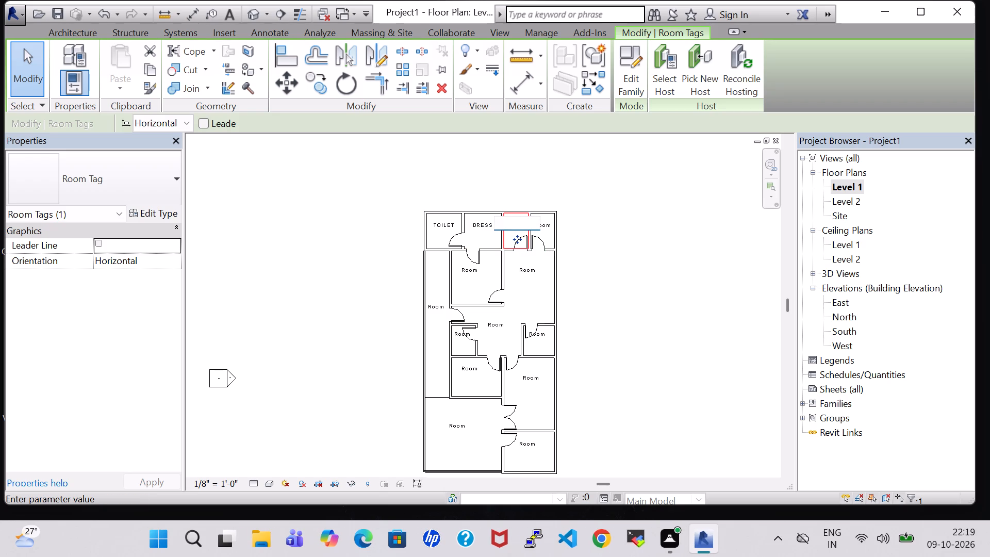
pyautogui.write('STORE')
pyautogui.press('Return')
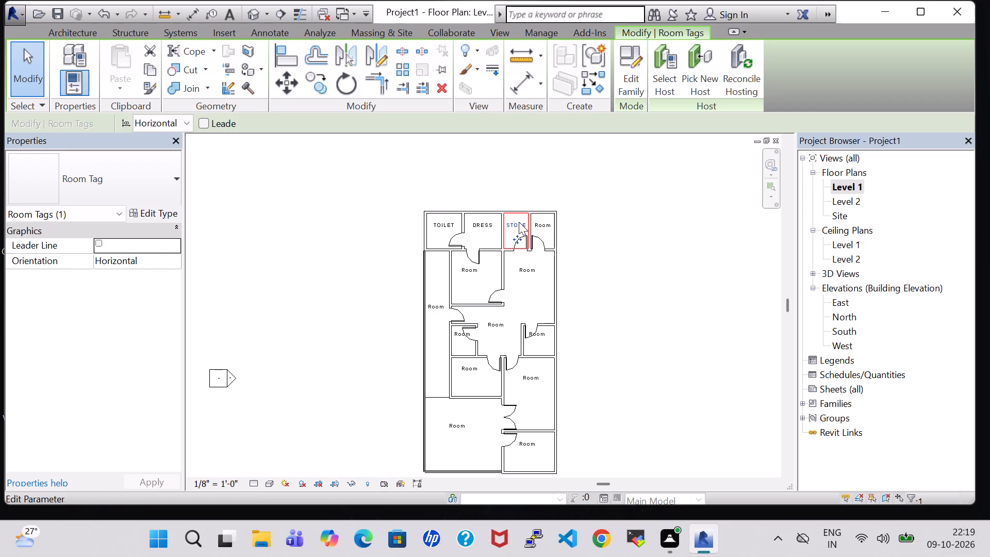
# Rename the northeast corner room as PUJA.
pyautogui.doubleClick(546, 224)
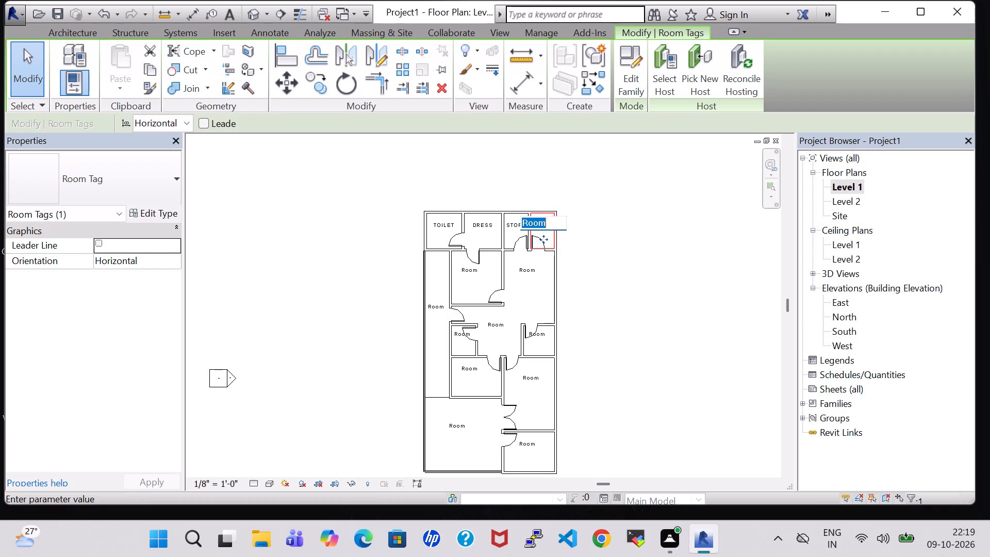
pyautogui.press('BackSpace')
pyautogui.write('PUJA')
pyautogui.press('Return')
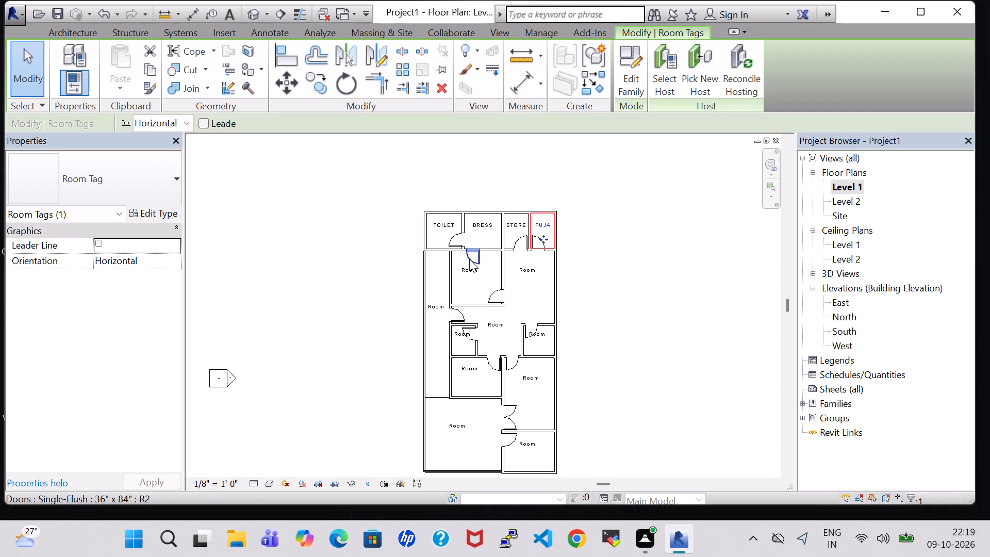
# Rename the room directly south of DRESS as BEDROOM.
pyautogui.doubleClick(471, 273)
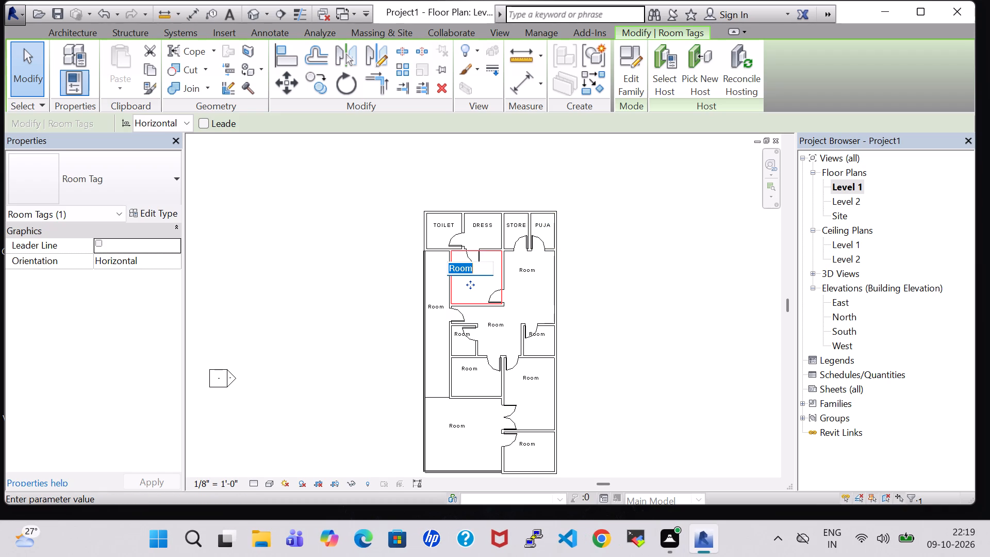
pyautogui.press('BackSpace')
pyautogui.write('BEDROOM')
pyautogui.press('Return')
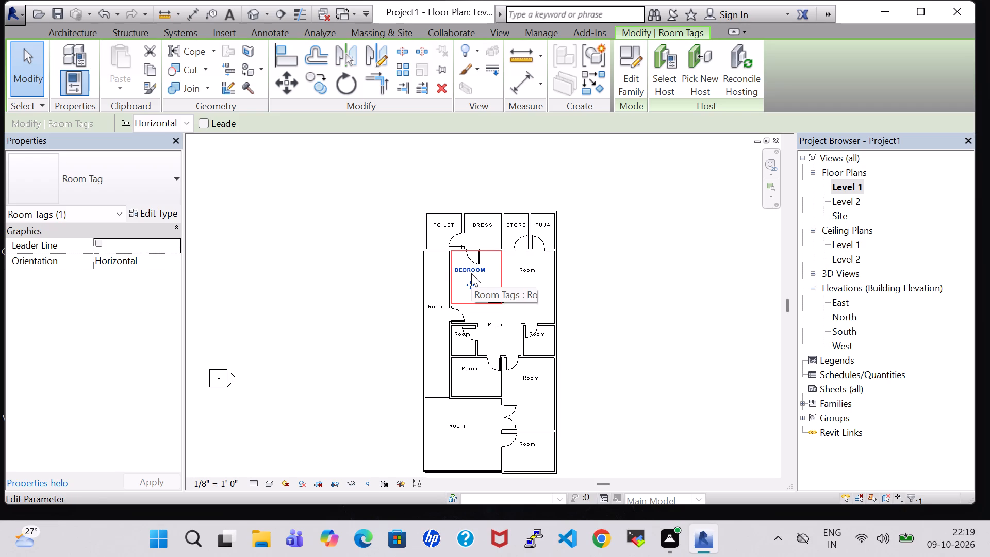
# Rename the tag in the open area south of STORE and PUJA as DINING.
pyautogui.doubleClick(524, 271)
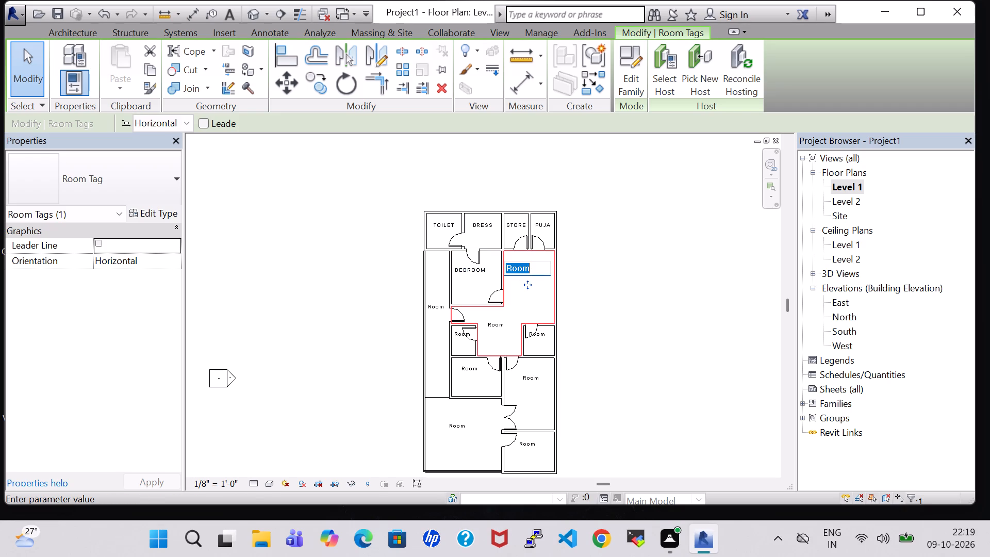
pyautogui.press('BackSpace')
pyautogui.write('DININD')
pyautogui.press('BackSpace')
pyautogui.press('g')
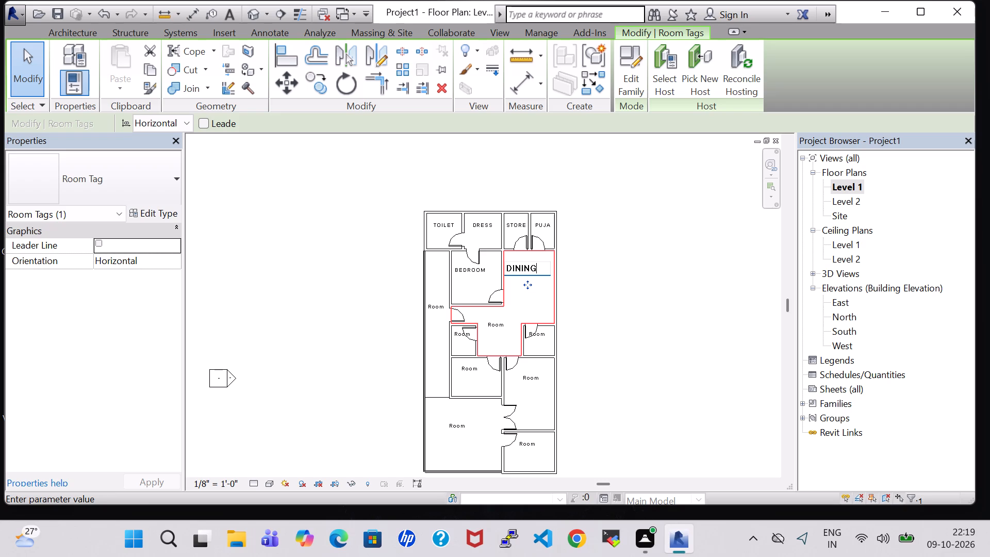
pyautogui.press('Return')
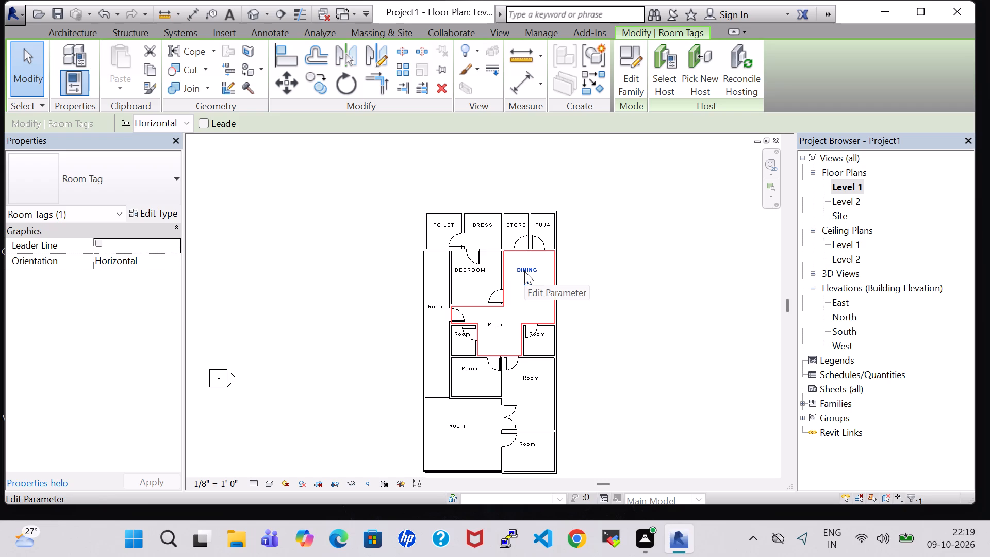
# Rename the tag in the central open area, southwest of DINING, as LOBBY.
pyautogui.doubleClick(498, 323)
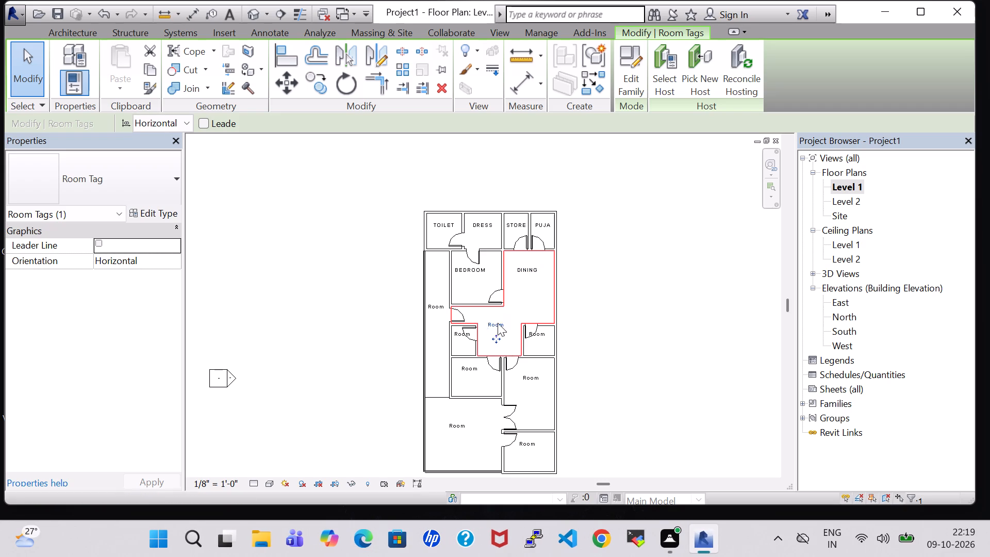
pyautogui.press('BackSpace')
pyautogui.write('LOBBY')
pyautogui.press('Return')
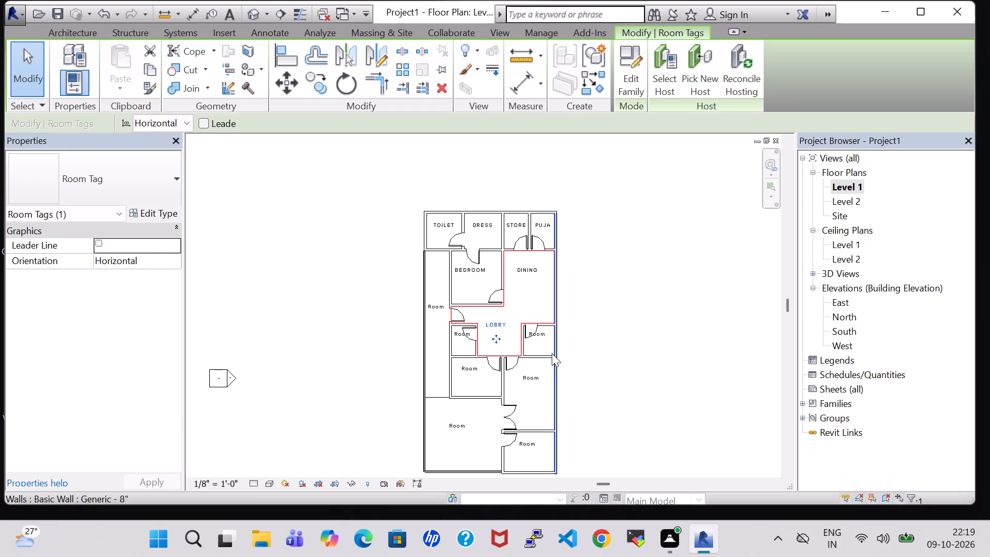
# Rename the room in the narrow strip along the west side as BALCONY.
pyautogui.click(432, 306)
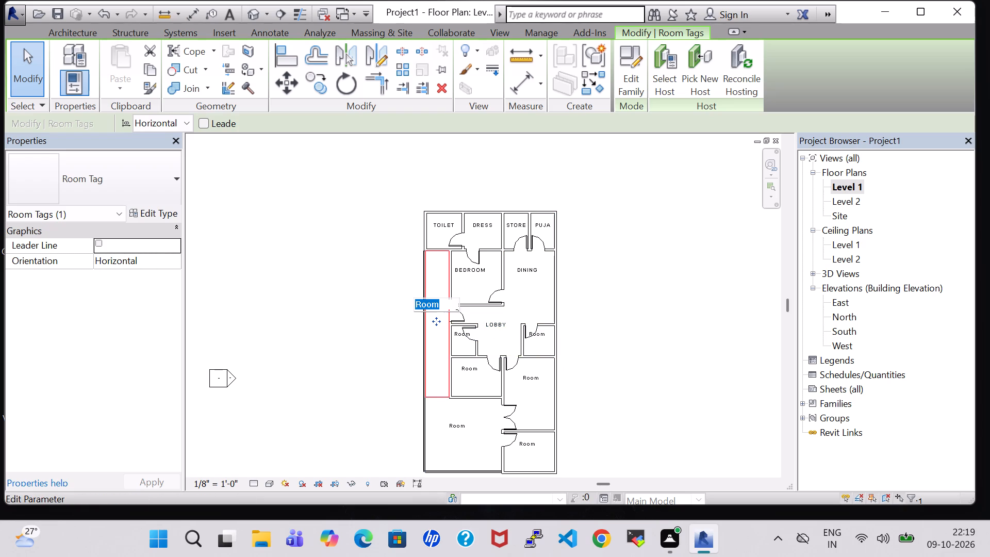
pyautogui.click(432, 306)
pyautogui.press('BackSpace')
pyautogui.write('BALCONY')
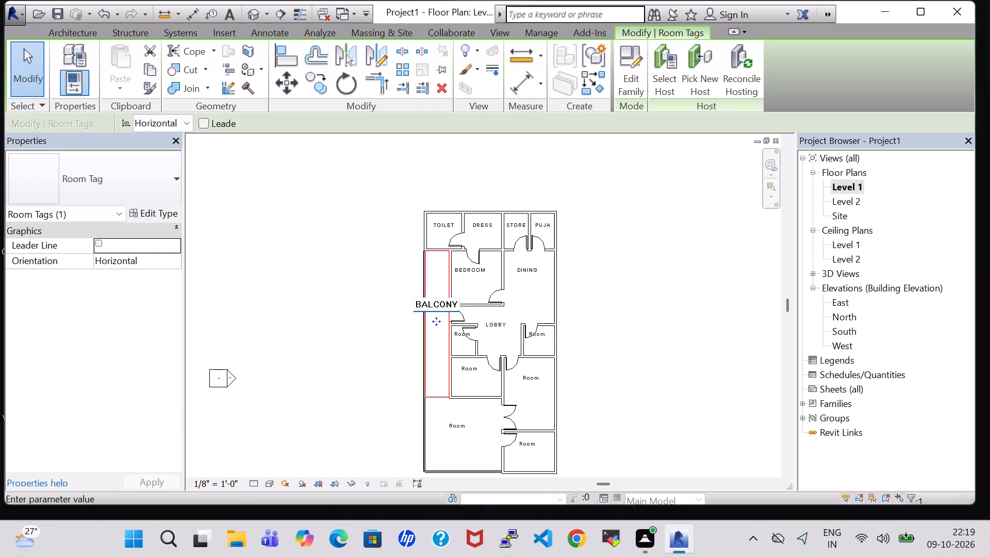
pyautogui.press('Return')
# Set the BALCONY room tag's orientation to Vertical.
pyautogui.click(163, 118)
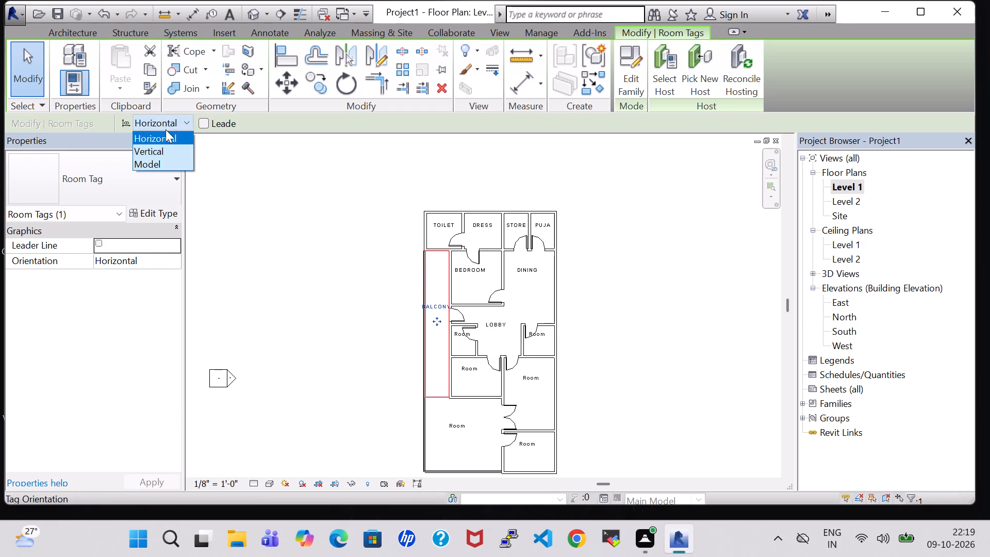
pyautogui.click(166, 150)
pyautogui.click(617, 277)
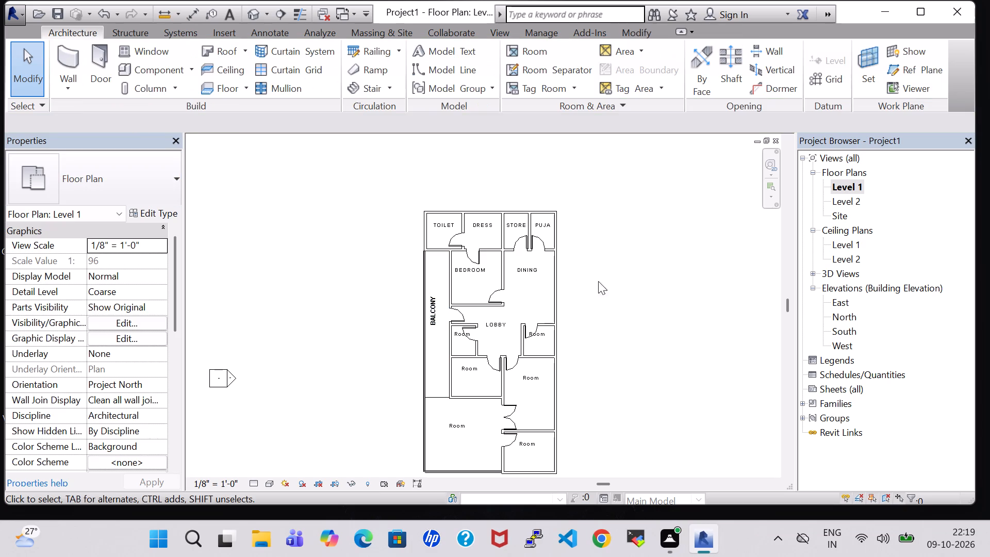
# Rename the small room on the west side of the LOBBY as TOILET.
pyautogui.scroll(9, 458, 336)
pyautogui.click(458, 336)
pyautogui.click(458, 336)
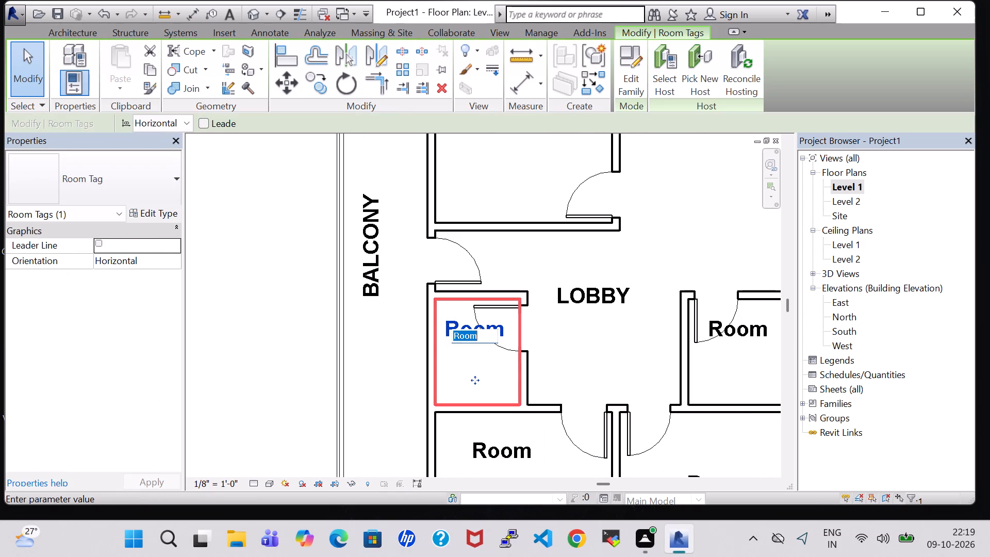
pyautogui.press('BackSpace')
pyautogui.write('TOILET')
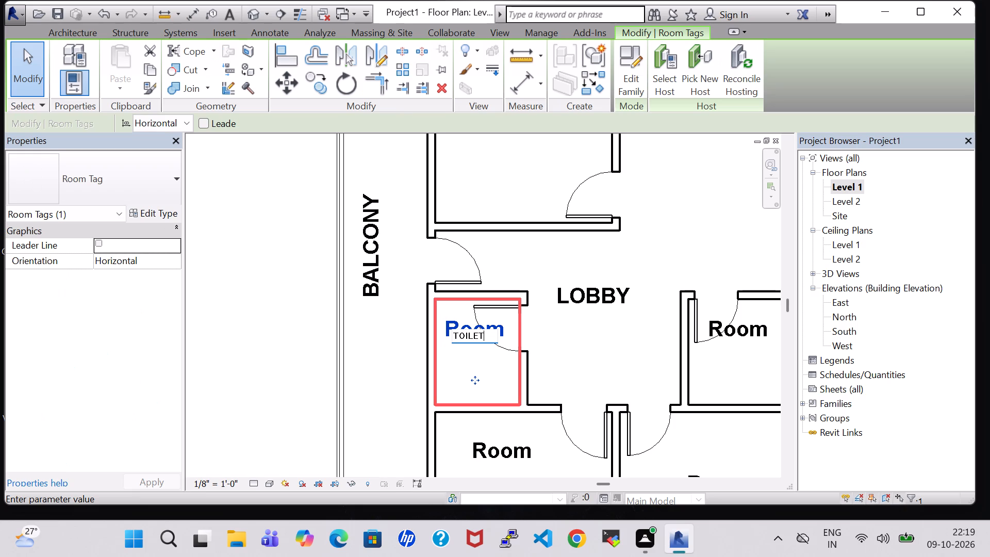
pyautogui.press('Return')
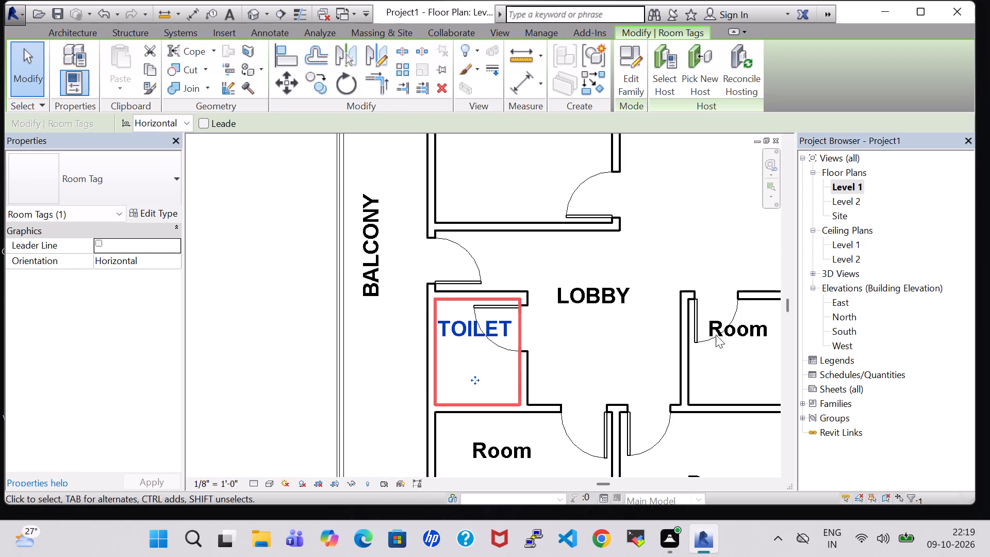
# Rename the small room on the east side of the LOBBY as WASH AREA.
pyautogui.doubleClick(750, 326)
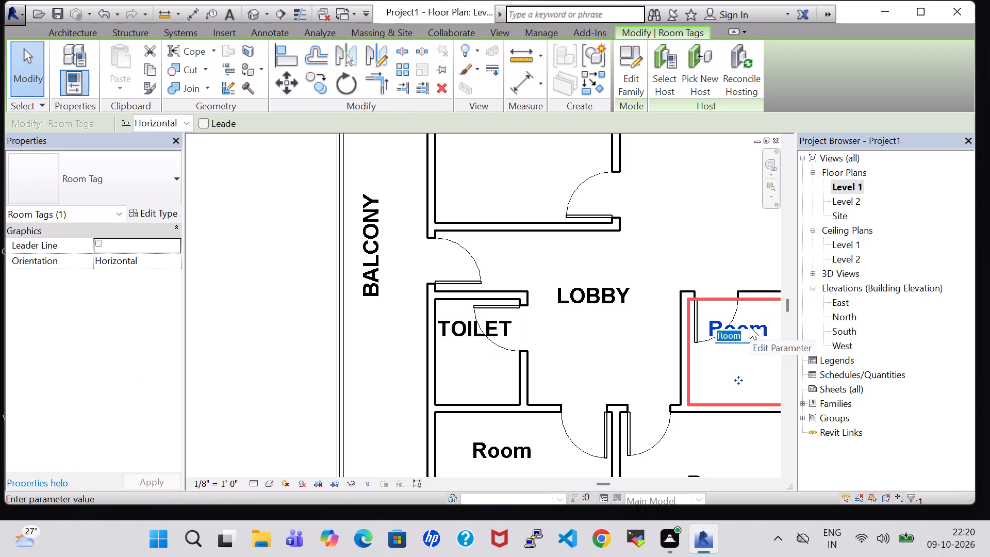
pyautogui.press('BackSpace')
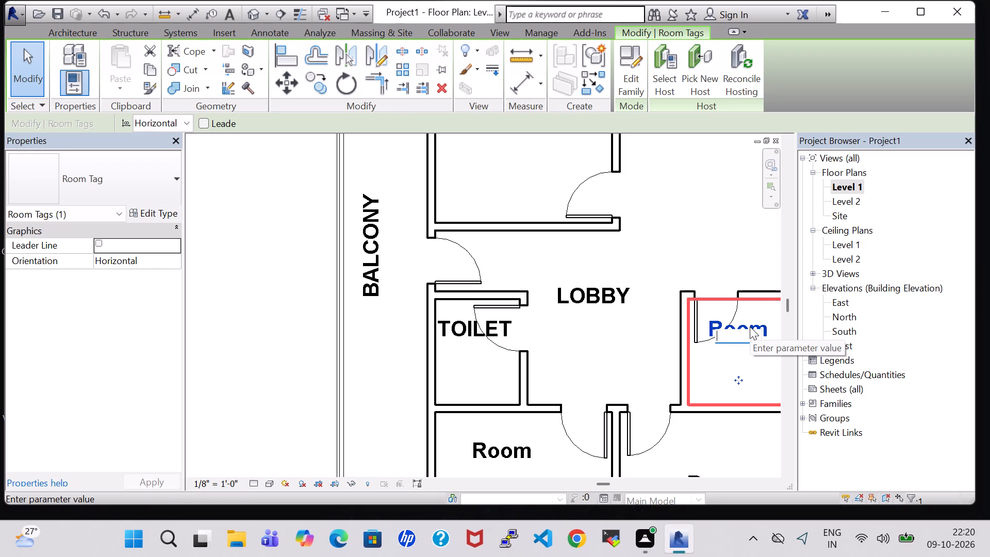
pyautogui.scroll(-4, 768, 336)
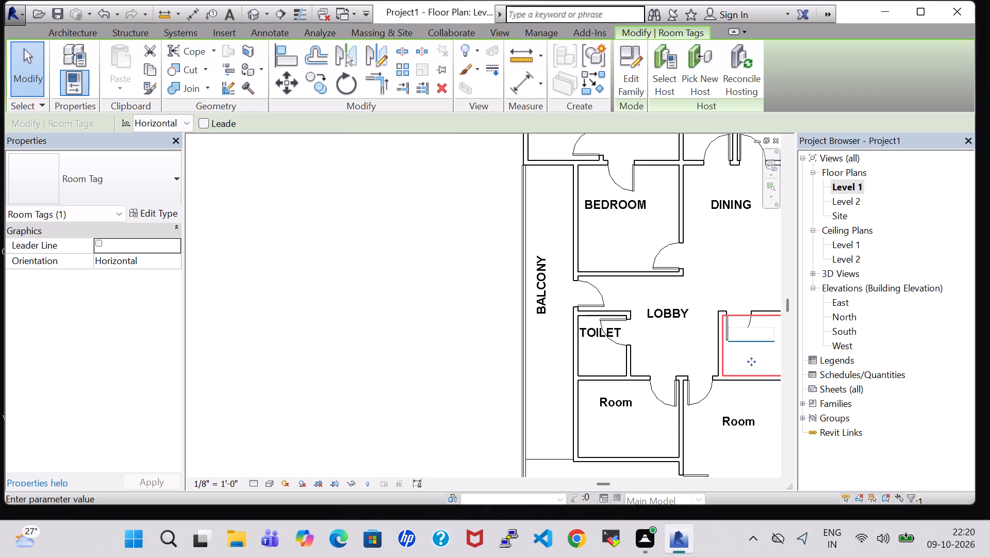
pyautogui.write('WASH AREA')
pyautogui.press('Return')
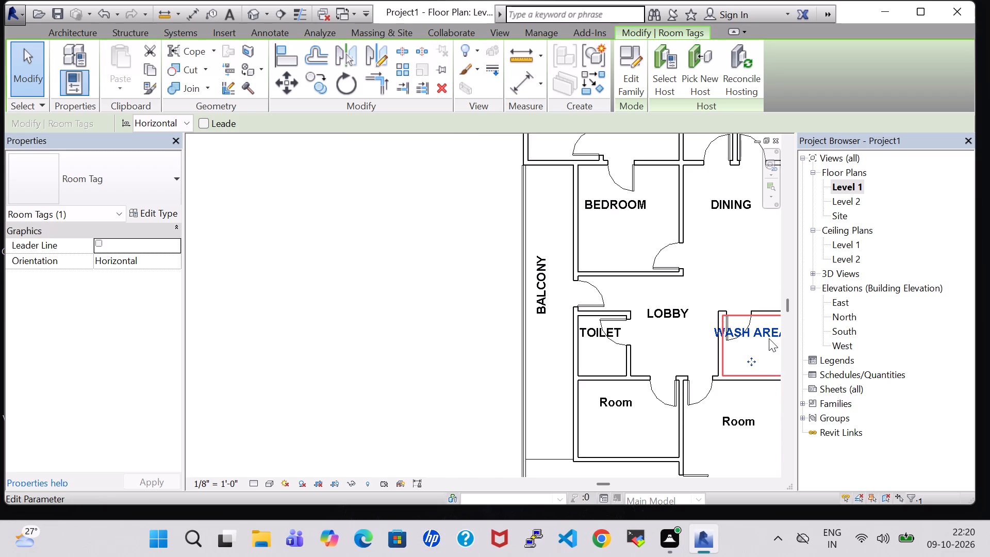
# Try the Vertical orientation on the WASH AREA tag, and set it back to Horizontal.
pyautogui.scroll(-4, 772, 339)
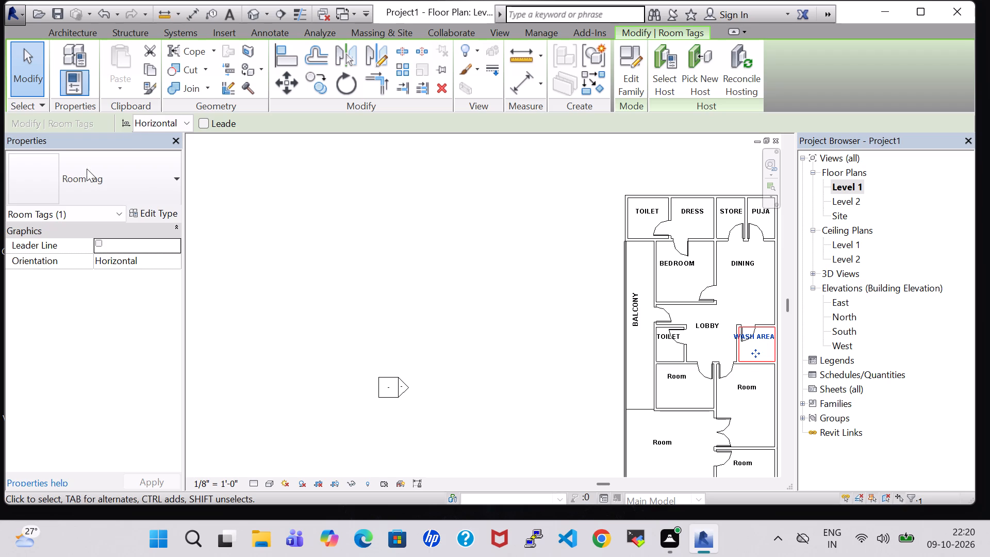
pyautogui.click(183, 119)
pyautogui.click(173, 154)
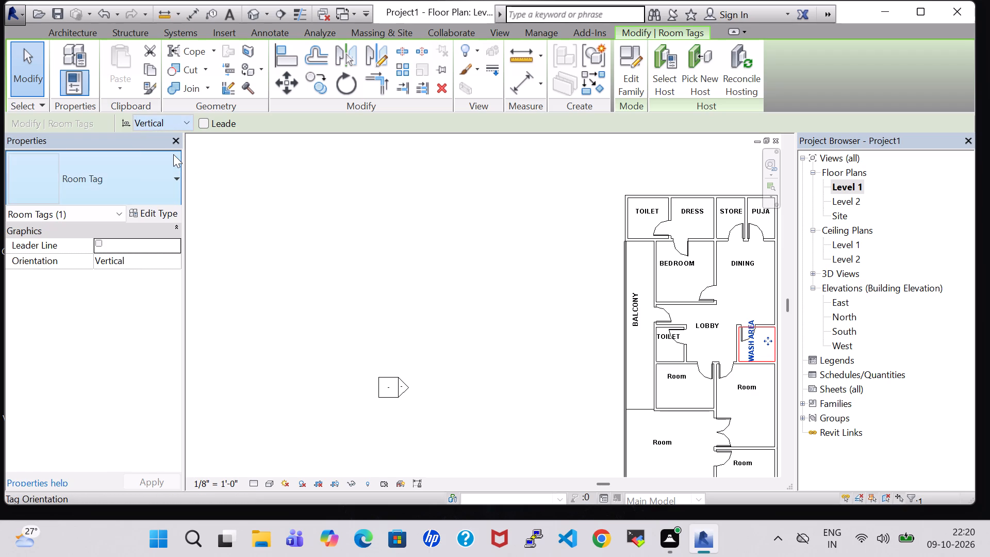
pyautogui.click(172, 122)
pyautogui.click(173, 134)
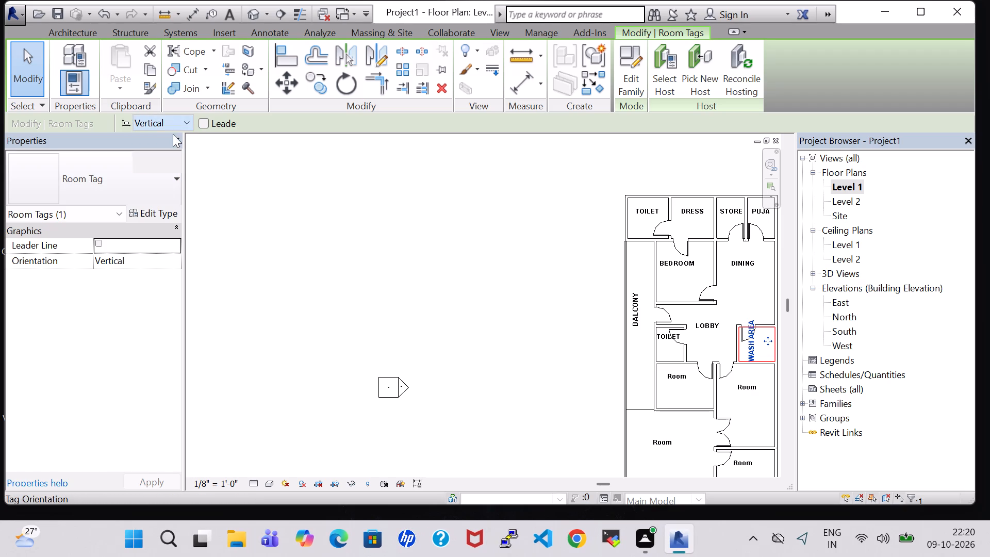
# Rename the room directly south of the TOILET beside the LOBBY as BED ROOM.
pyautogui.doubleClick(671, 379)
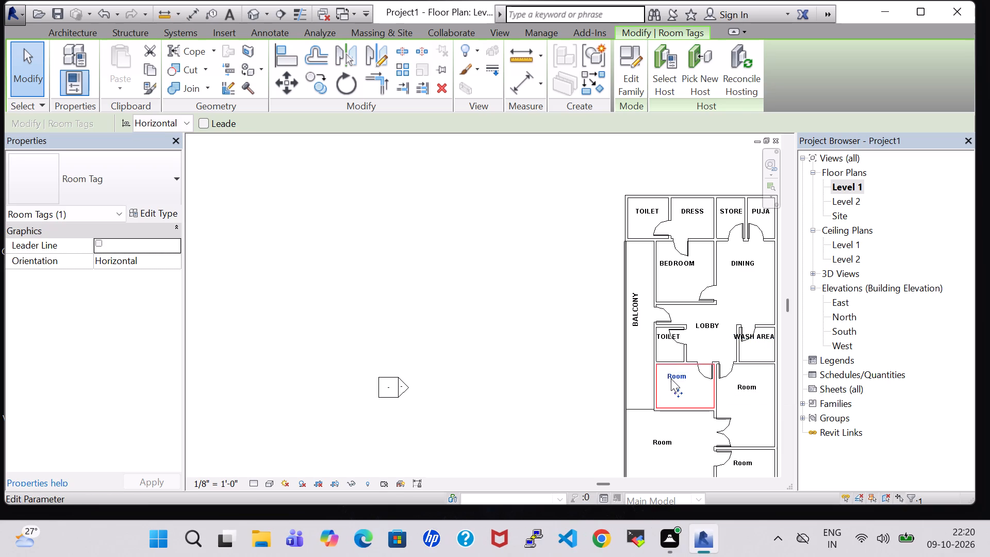
pyautogui.press('BackSpace')
pyautogui.write('BED ROOM')
pyautogui.press('Return')
# Nudge the BED ROOM tag slightly east and south, toward the middle of its room.
pyautogui.press('Right')
pyautogui.press('Right')
pyautogui.press('Down')
pyautogui.press('Down')
pyautogui.press('Down')
# Rename the room directly south of WASH AREA as LIVING ROOM.
pyautogui.doubleClick(751, 386)
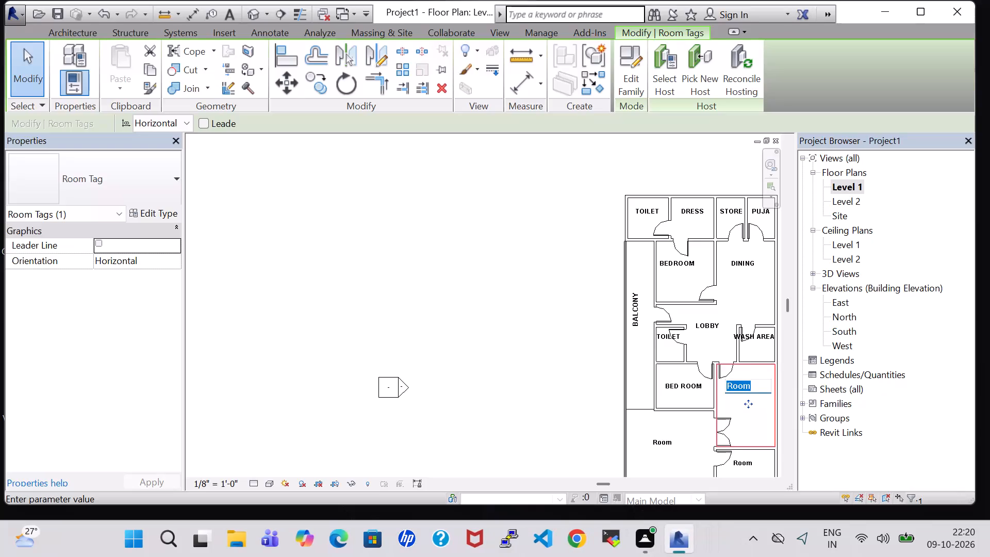
pyautogui.press('BackSpace')
pyautogui.write('LIVING E')
pyautogui.press('BackSpace')
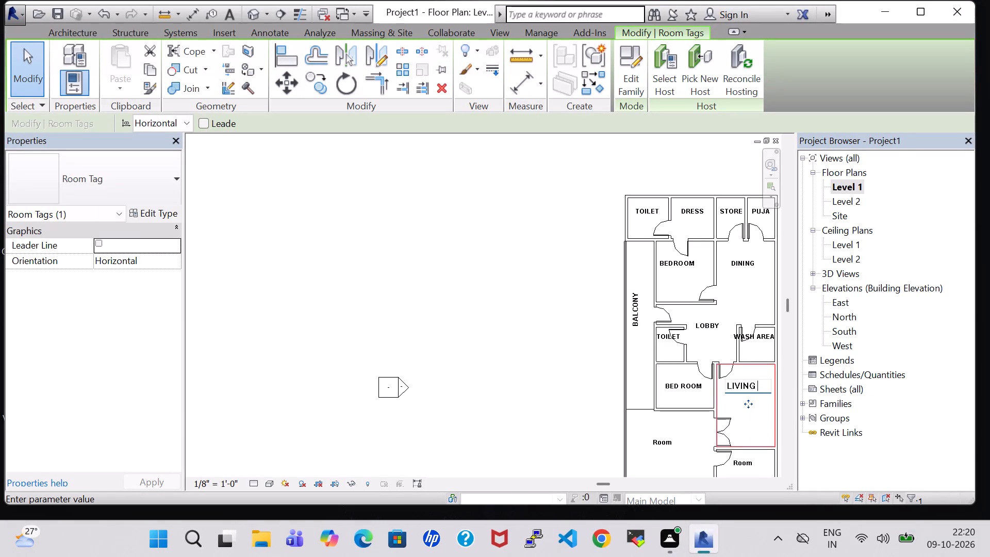
pyautogui.write('ROOM')
pyautogui.press('Return')
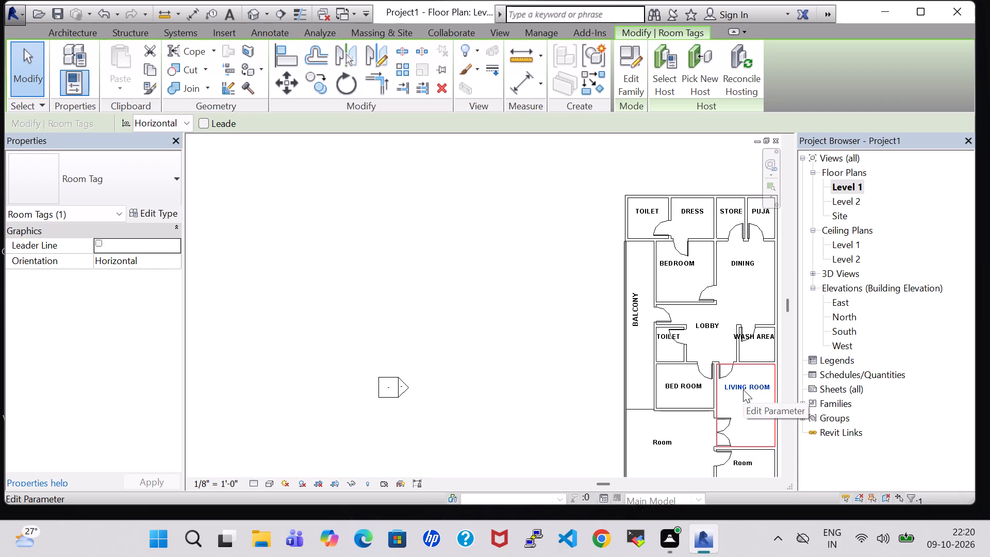
# Rename the room directly south of LIVING ROOM as STORE.
pyautogui.doubleClick(751, 460)
pyautogui.press('BackSpace')
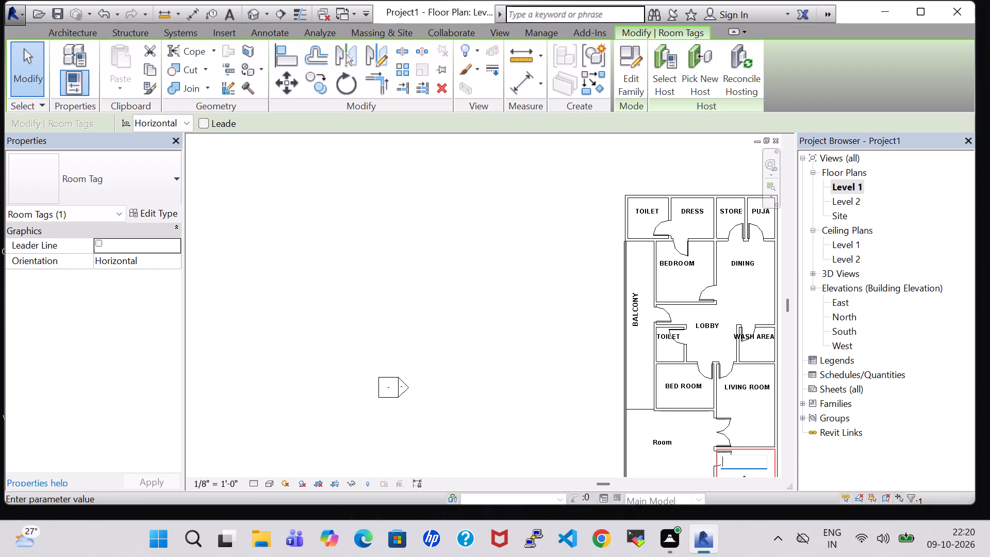
pyautogui.write('STORE')
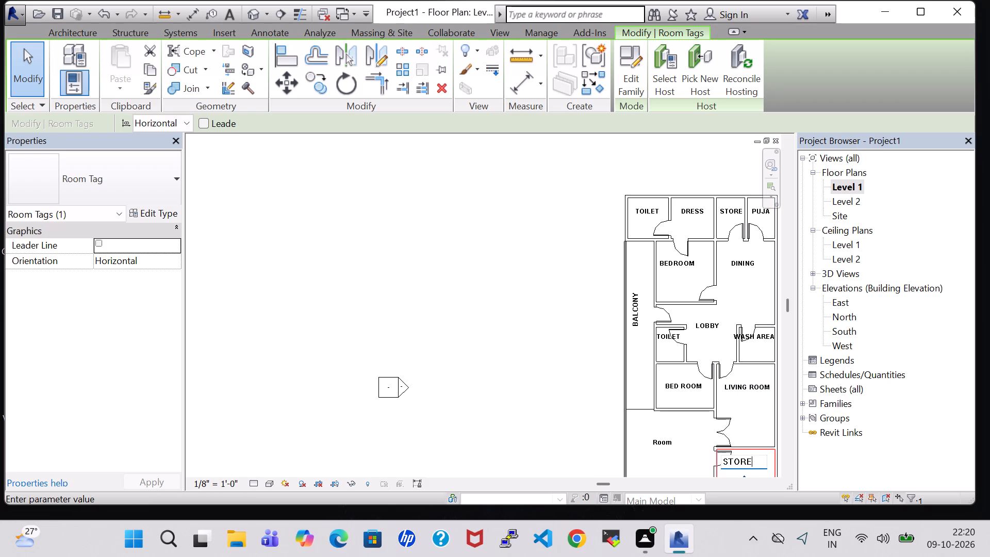
pyautogui.press('Return')
# Rename the large room south of BED ROOM and the BALCONY as PARKING.
pyautogui.doubleClick(662, 446)
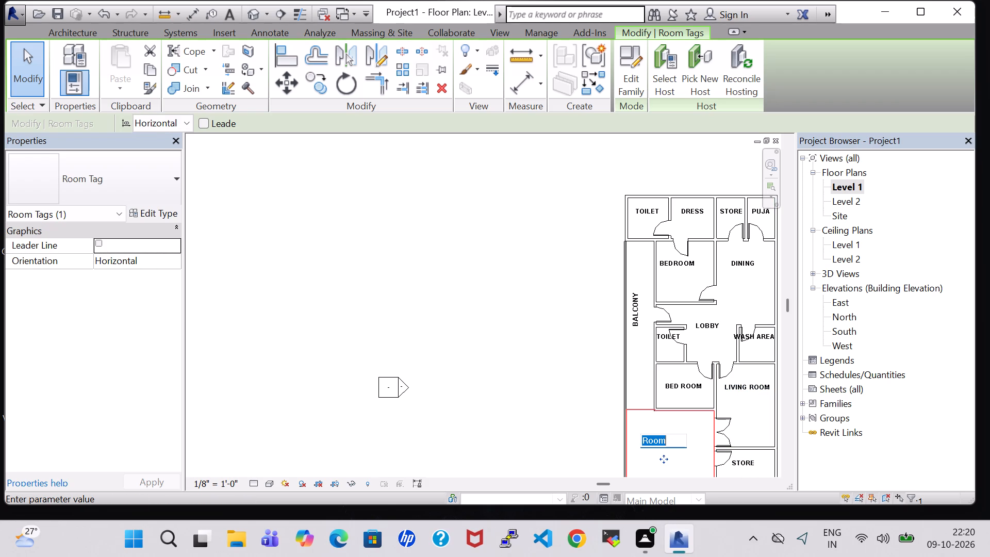
pyautogui.press('BackSpace')
pyautogui.write('PARKING')
pyautogui.press('Return')
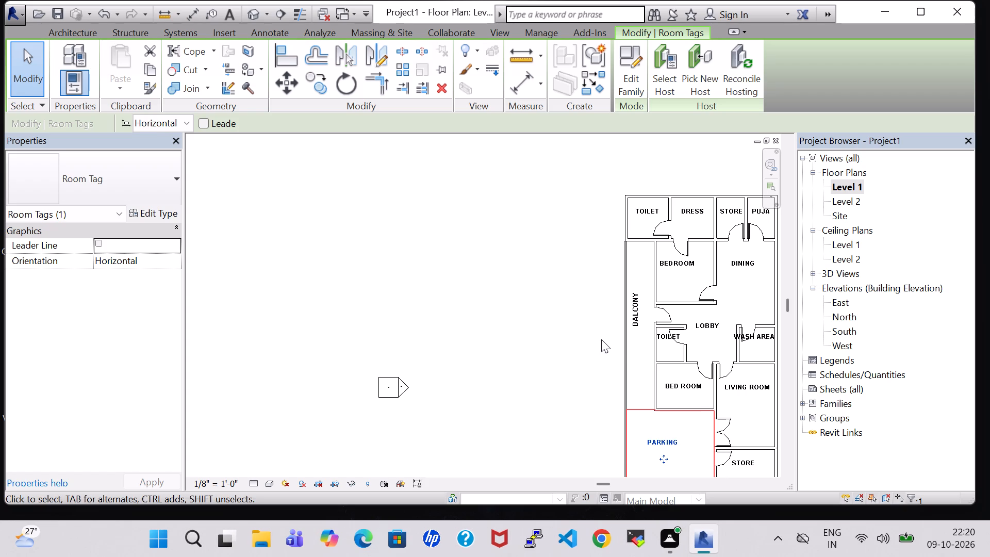
# Look over the whole Level 1 floor plan and its room tags.
pyautogui.moveTo(601, 339); pyautogui.dragTo(519, 335, button='middle')
pyautogui.scroll(-2, 696, 319)
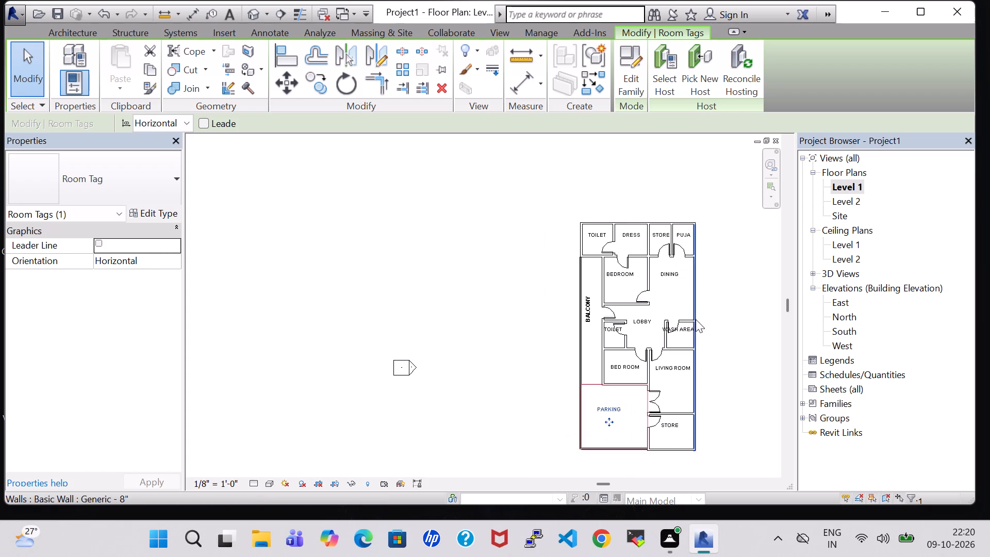
pyautogui.scroll(-2, 696, 319)
pyautogui.moveTo(708, 322); pyautogui.dragTo(546, 314, button='middle')
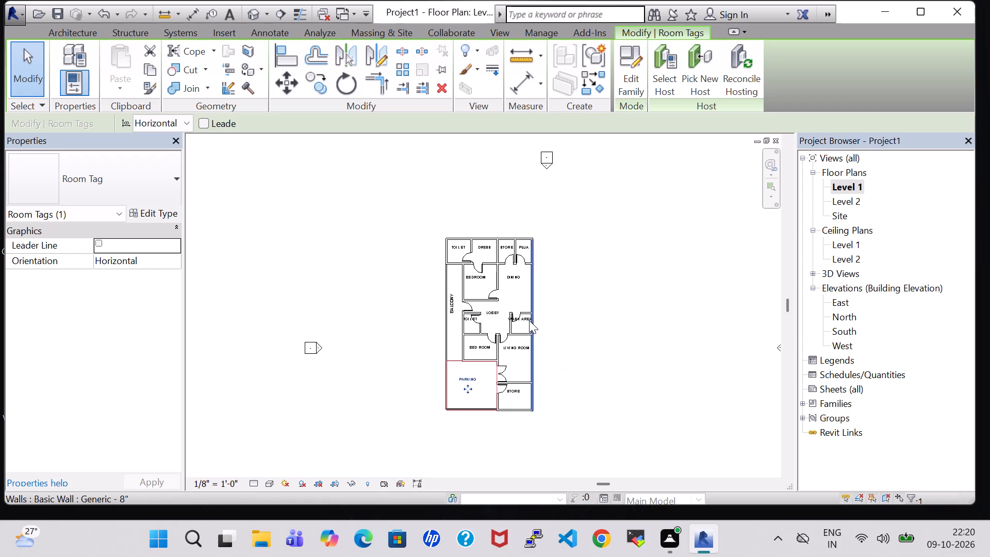
pyautogui.scroll(-4, 529, 320)
pyautogui.scroll(6, 563, 321)
pyautogui.moveTo(551, 315); pyautogui.dragTo(587, 326, button='middle')
pyautogui.scroll(1, 587, 326)
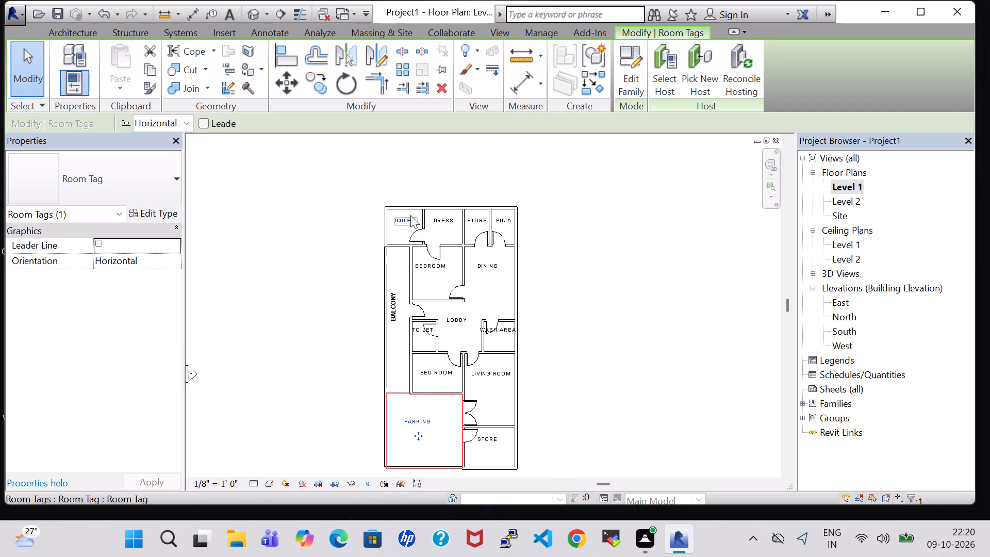
pyautogui.click(406, 209)
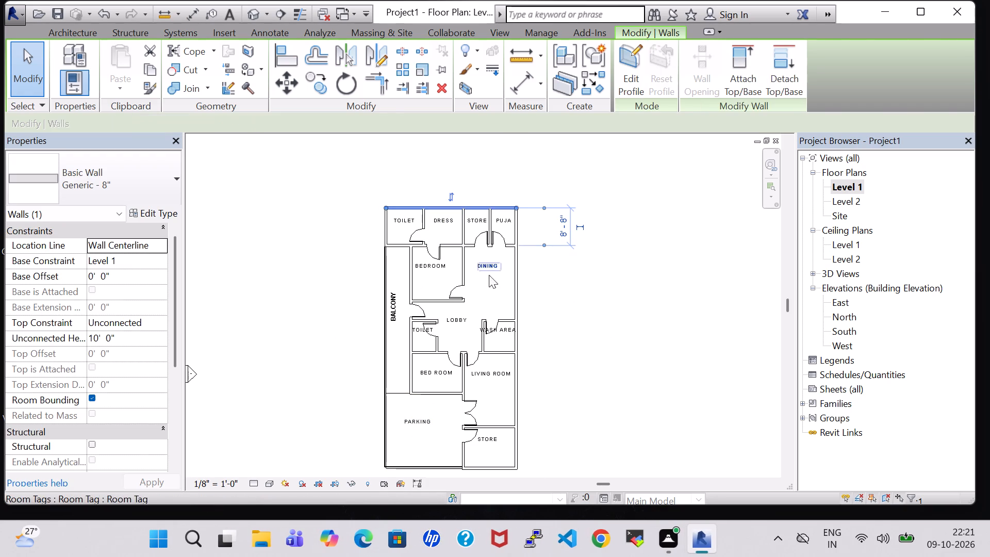
pyautogui.click(565, 294)
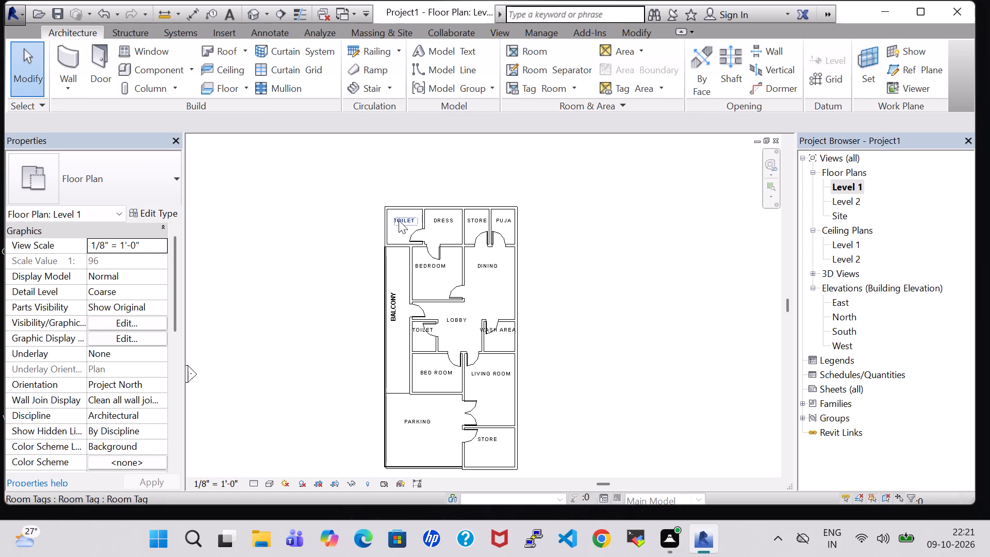
# Load the Toilet-Domestic-3D family from the US Imperial library's Plumbing, Architectural, Fixtures, Water Closets folder for component placement.
pyautogui.scroll(2, 399, 232)
pyautogui.click(231, 253)
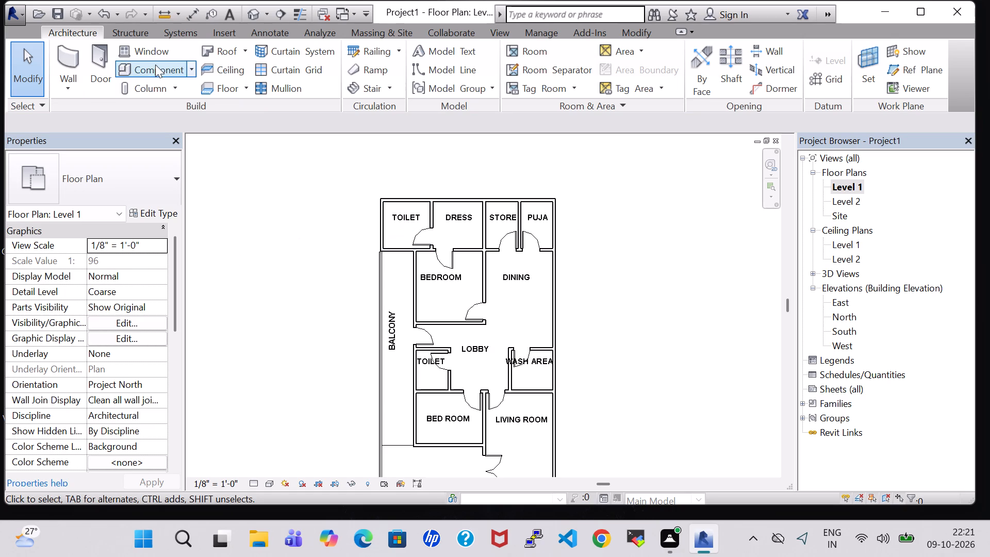
pyautogui.click(153, 64)
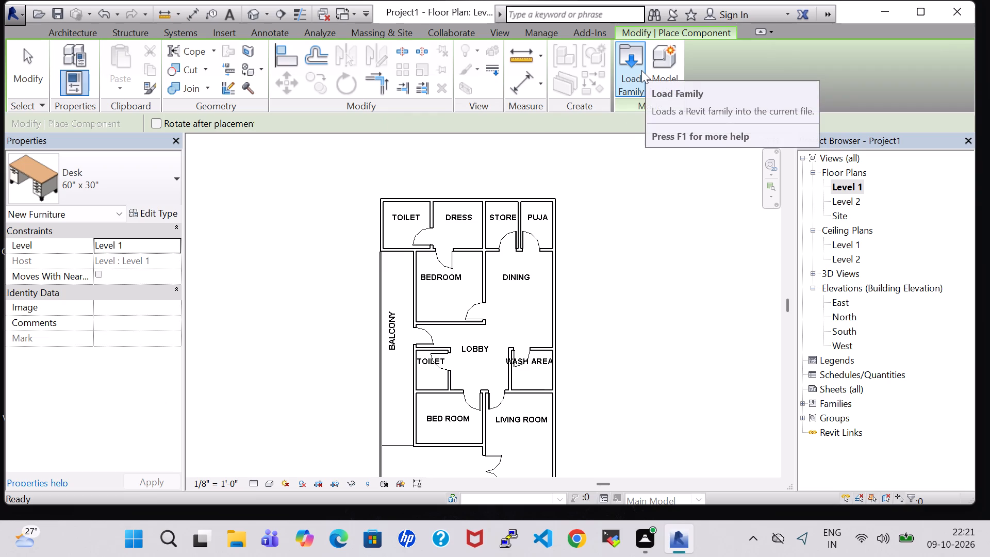
pyautogui.click(641, 70)
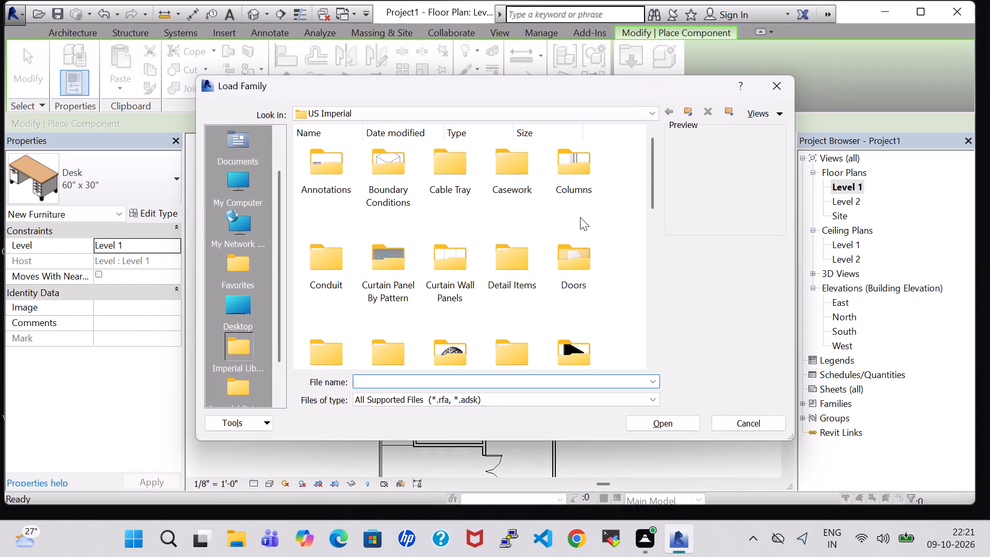
pyautogui.click(582, 343)
pyautogui.press('p')
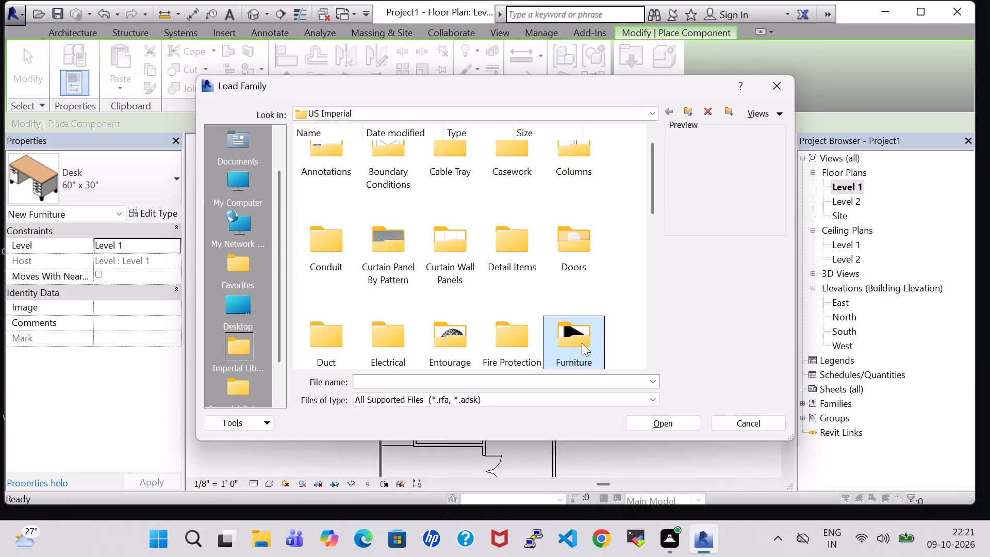
pyautogui.doubleClick(460, 176)
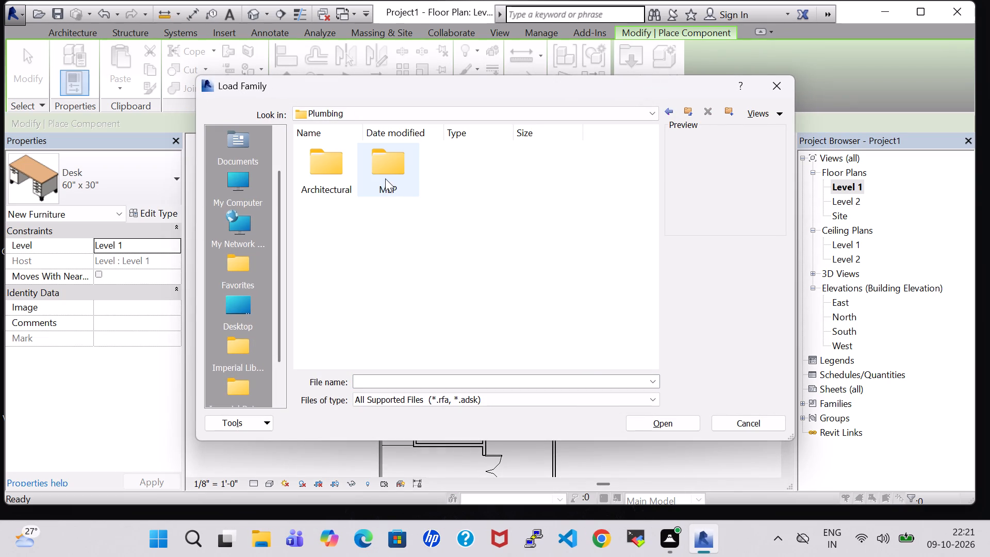
pyautogui.click(382, 178)
pyautogui.doubleClick(341, 169)
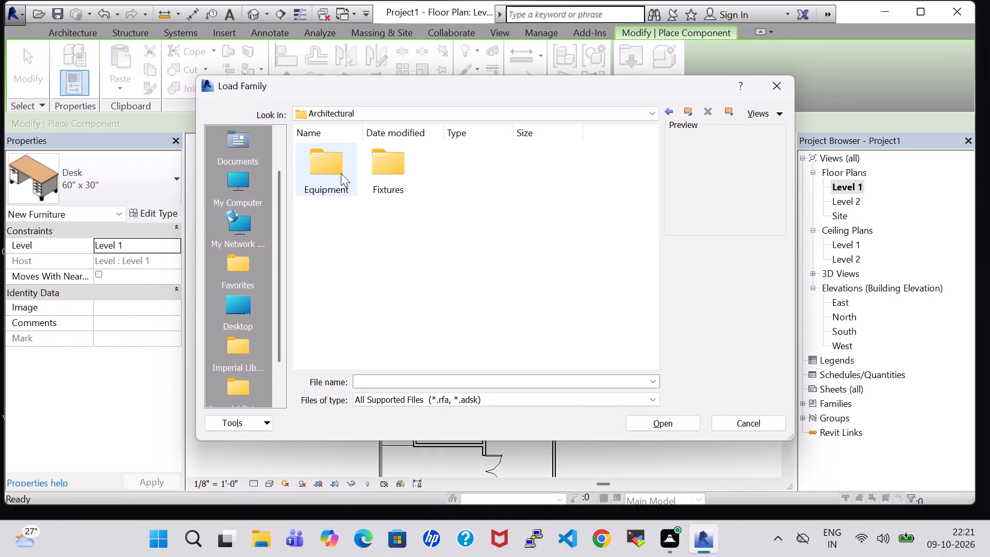
pyautogui.doubleClick(377, 171)
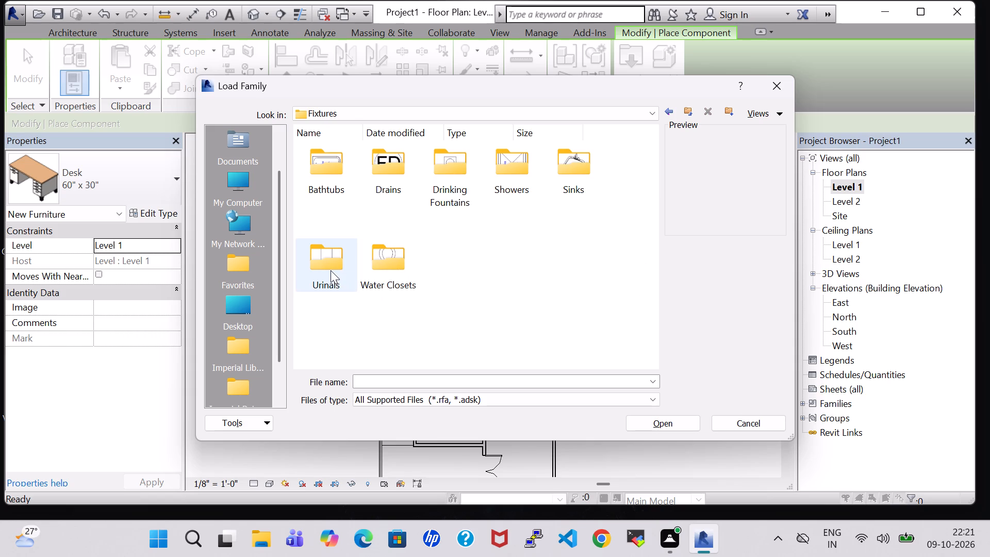
pyautogui.doubleClick(377, 270)
pyautogui.click(495, 168)
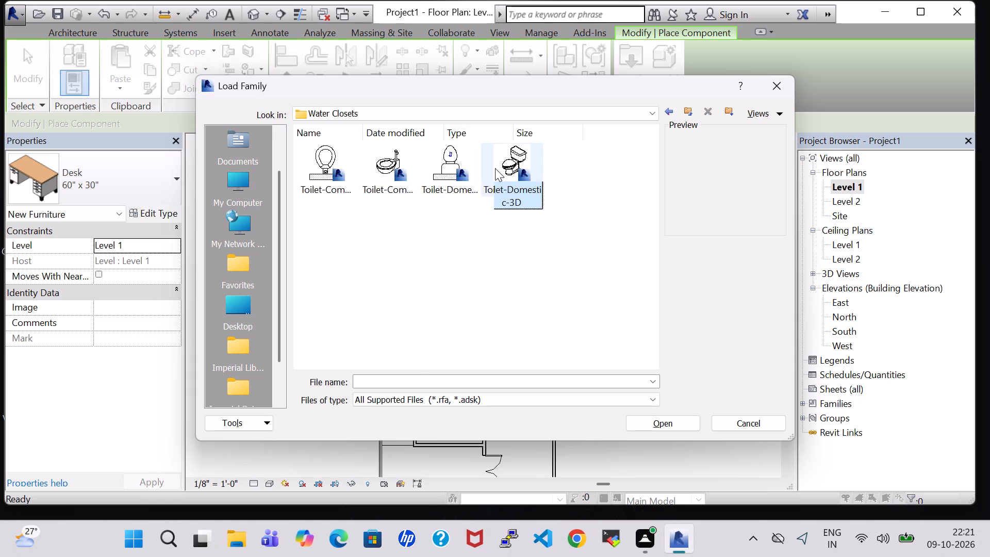
pyautogui.click(659, 424)
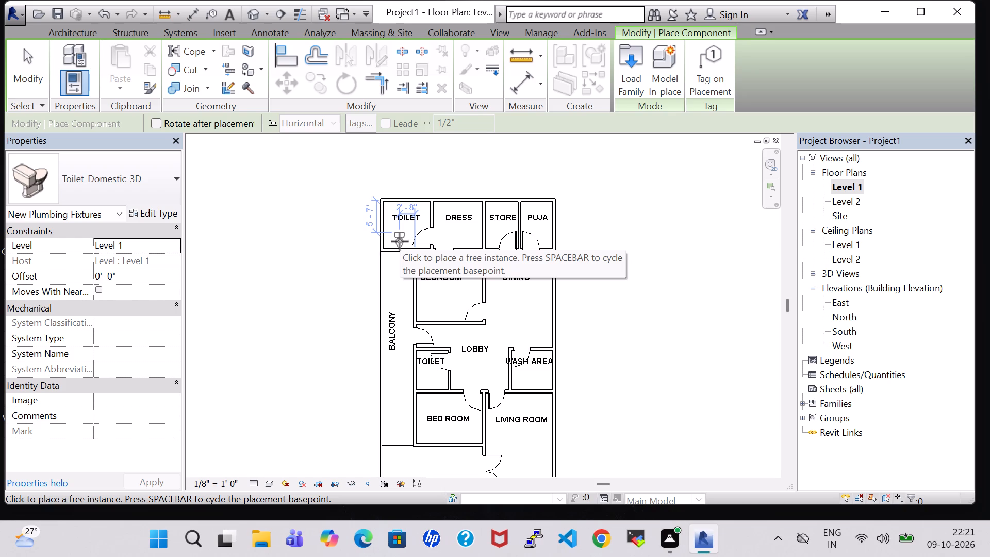
# Place the rotated Toilet-Domestic-3D with its tank against the south wall of the TOILET beside DRESS.
pyautogui.press('space')
pyautogui.press('space')
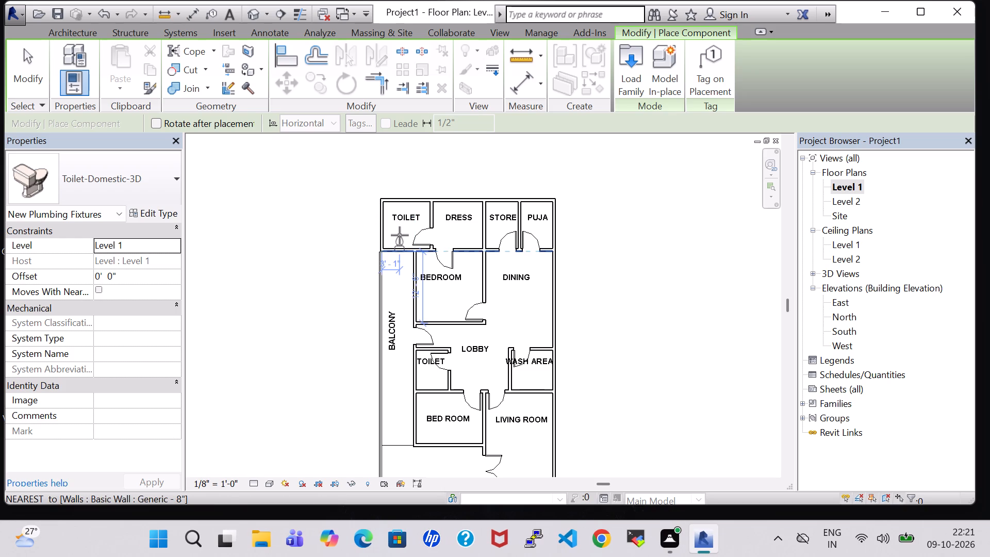
pyautogui.click(400, 235)
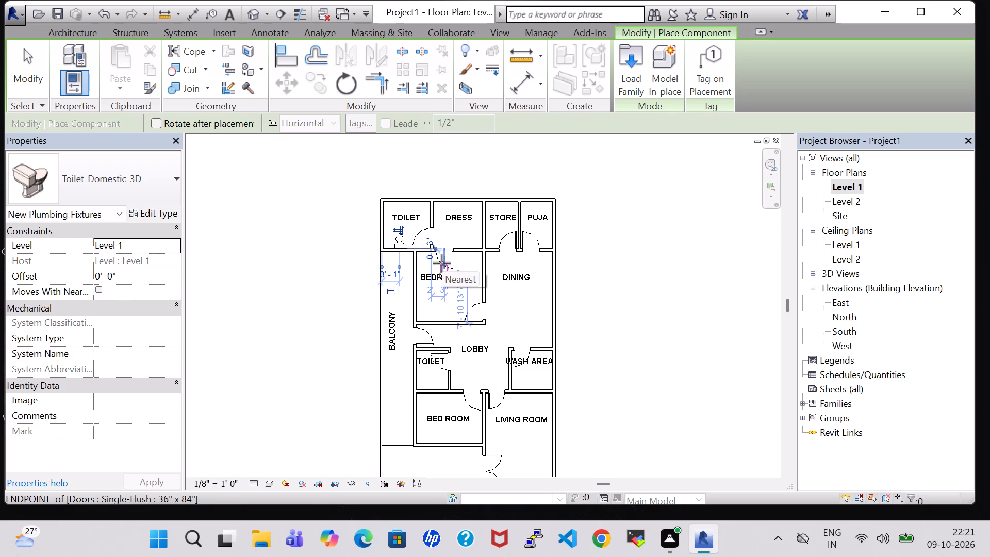
pyautogui.press('Escape')
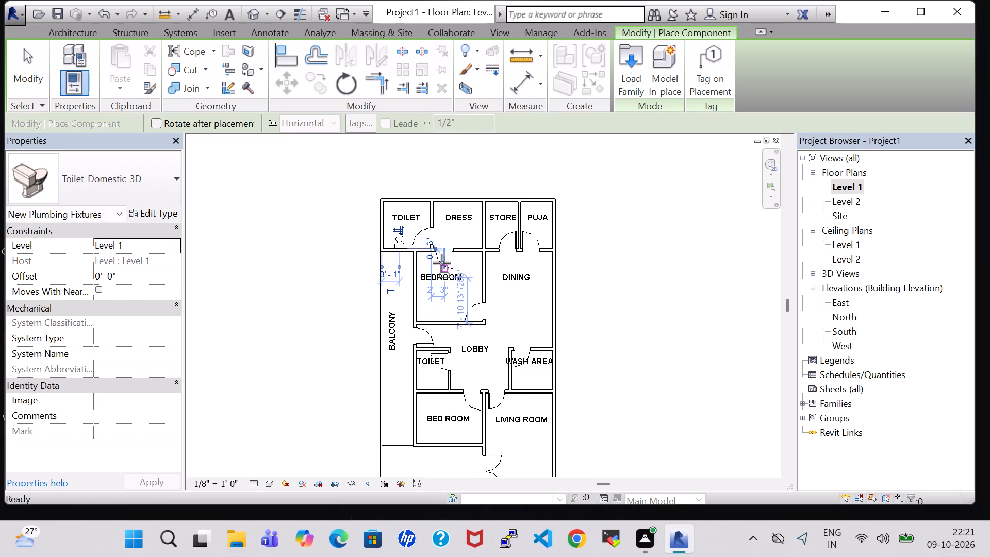
pyautogui.press('Escape')
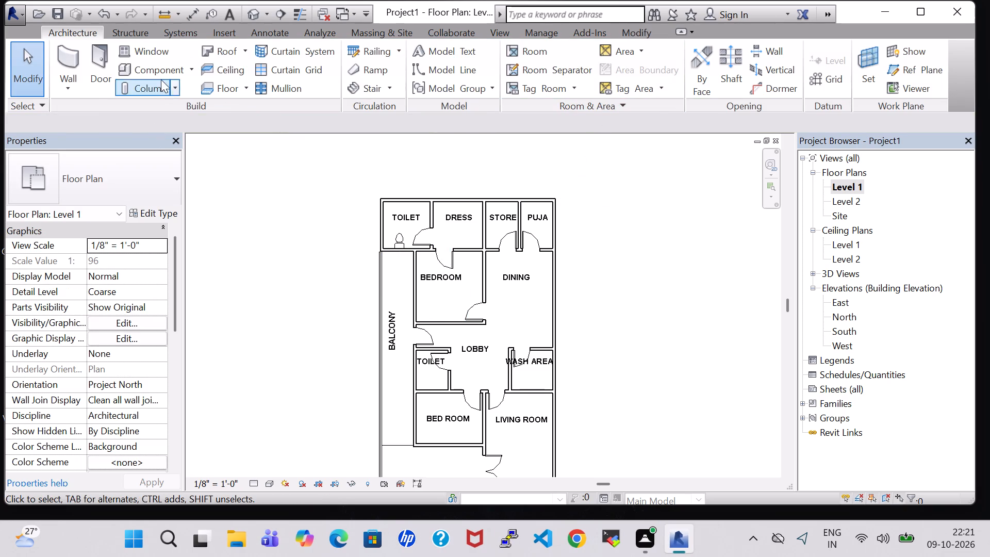
# Load the Sink Kitchen-Island family from the US Imperial library's Plumbing, Architectural, Fixtures, Sinks folder for component placement.
pyautogui.click(156, 72)
pyautogui.click(625, 73)
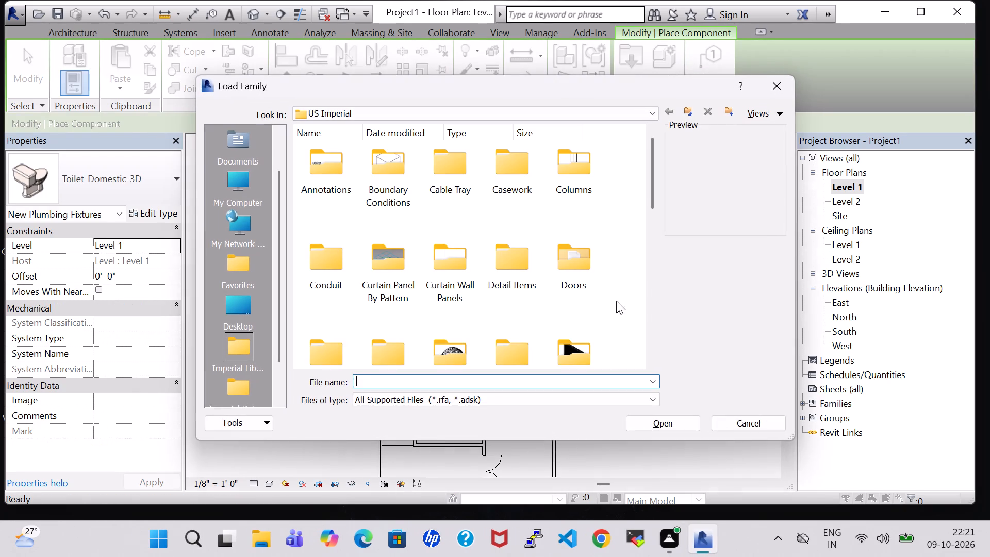
pyautogui.click(583, 348)
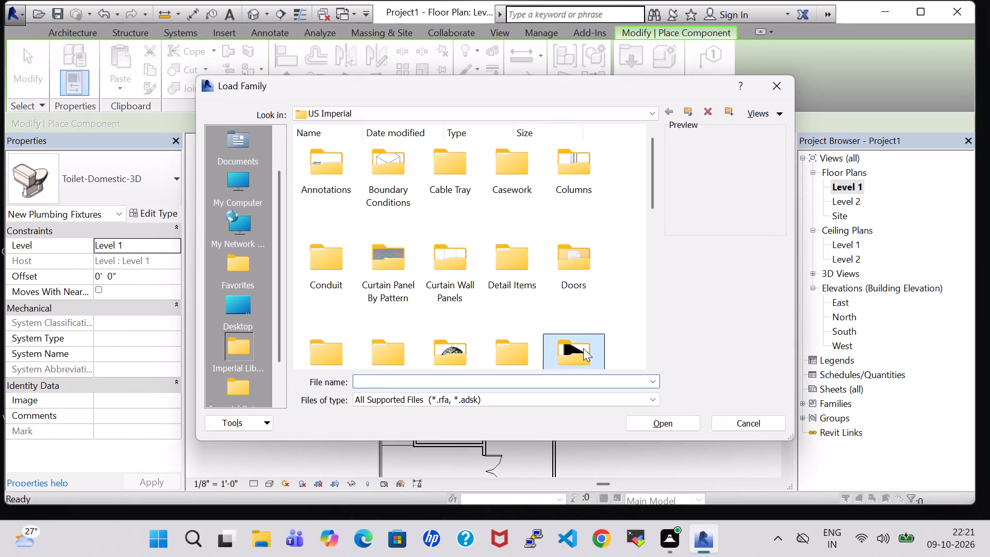
pyautogui.press('p')
pyautogui.doubleClick(455, 185)
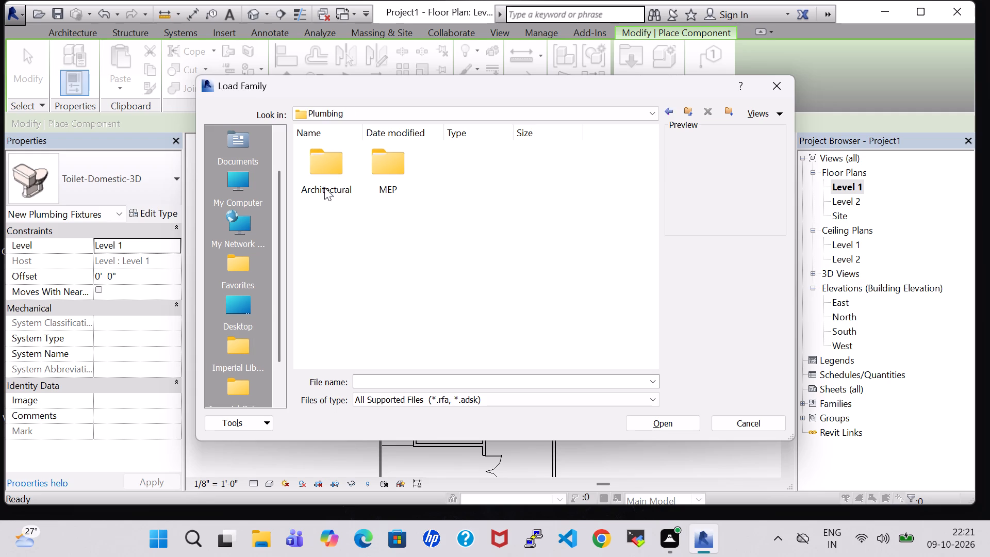
pyautogui.doubleClick(330, 180)
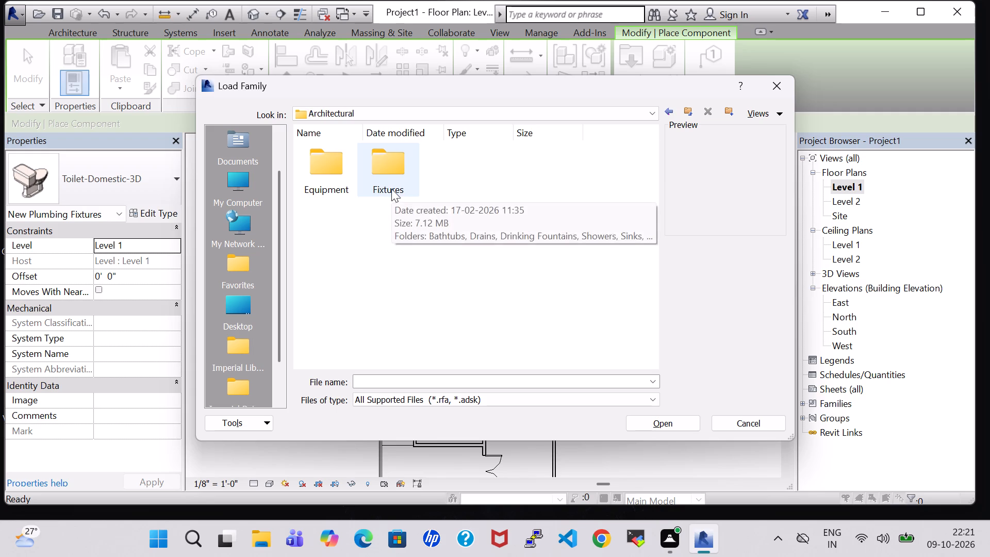
pyautogui.doubleClick(380, 186)
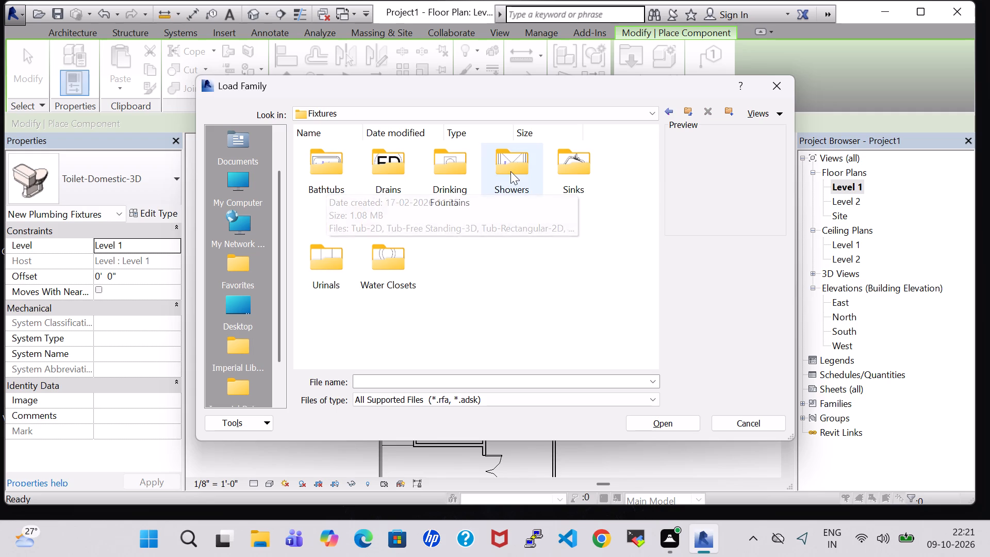
pyautogui.doubleClick(573, 171)
pyautogui.click(377, 178)
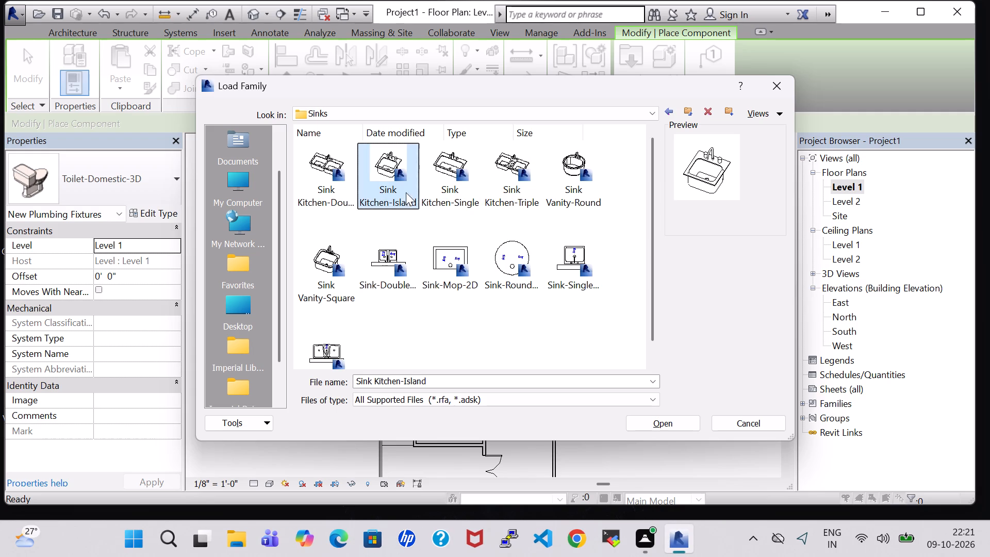
pyautogui.click(689, 416)
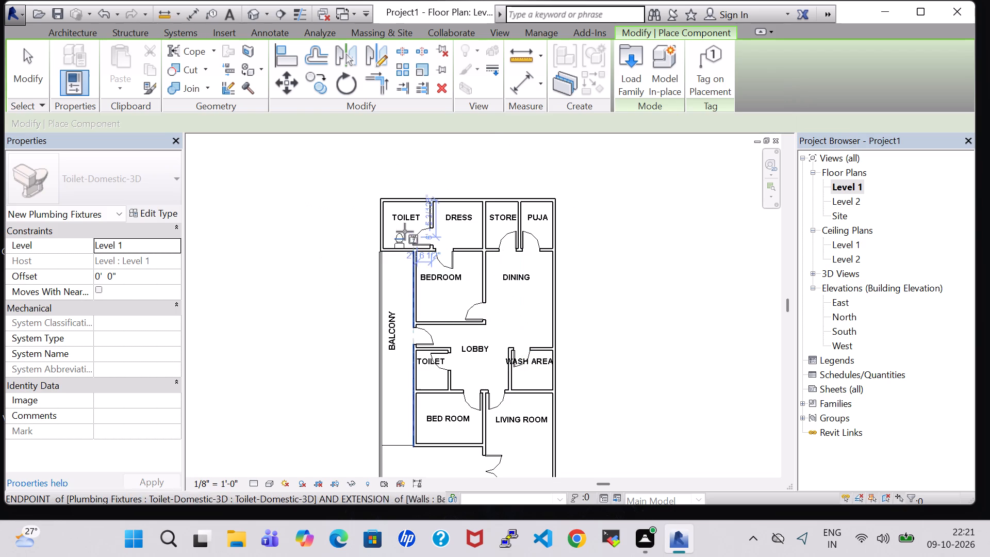
# Place the 18" x 18" Sink Kitchen-Island, rotated with its faucet toward the west wall, near the northwest corner of the TOILET beside DRESS.
pyautogui.scroll(6, 403, 226)
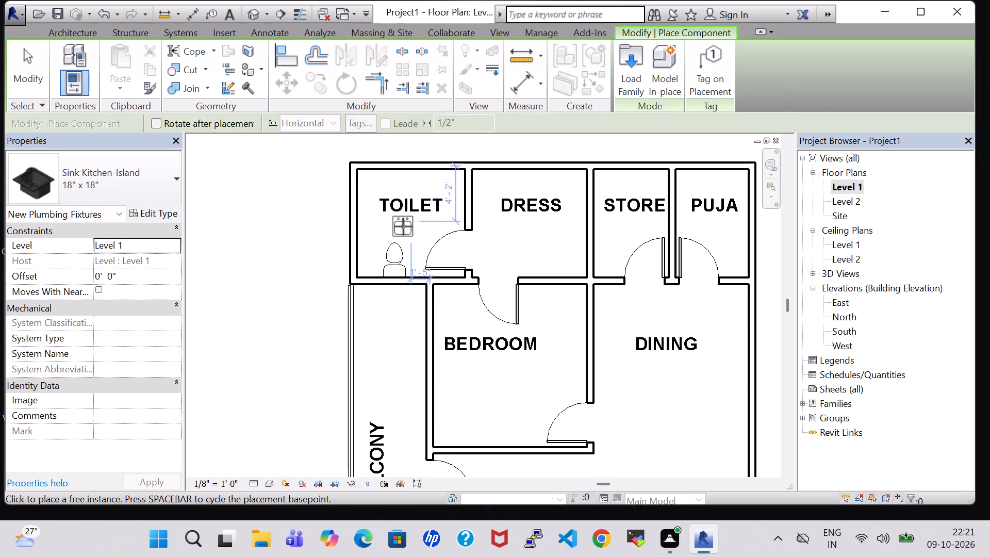
pyautogui.press('space')
pyautogui.press('space')
pyautogui.press('space')
pyautogui.press('space')
pyautogui.press('space')
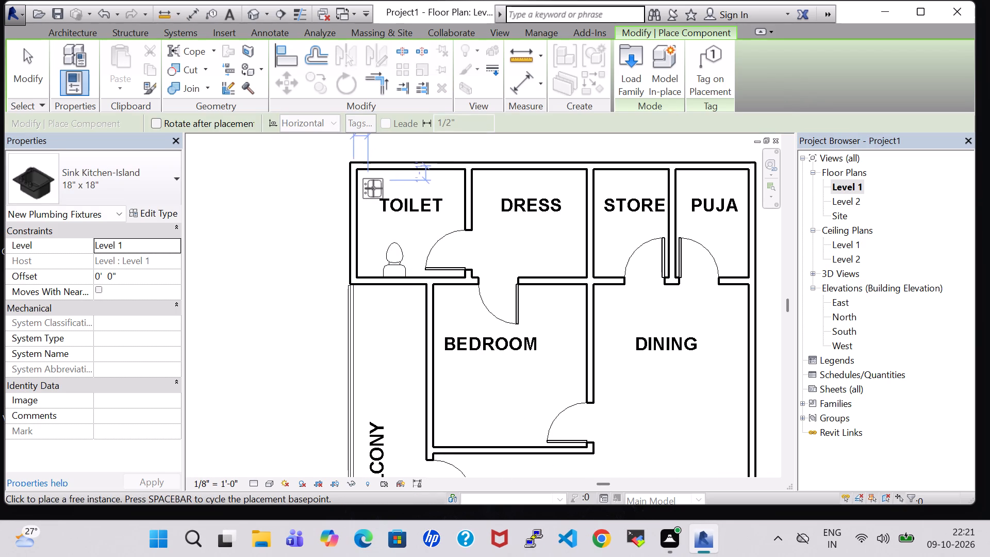
pyautogui.scroll(5, 370, 187)
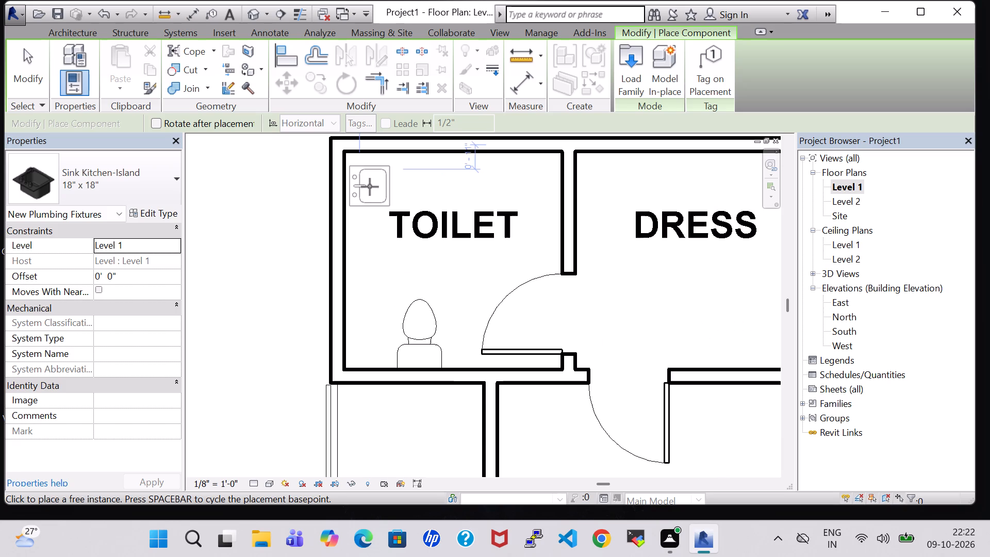
pyautogui.click(364, 186)
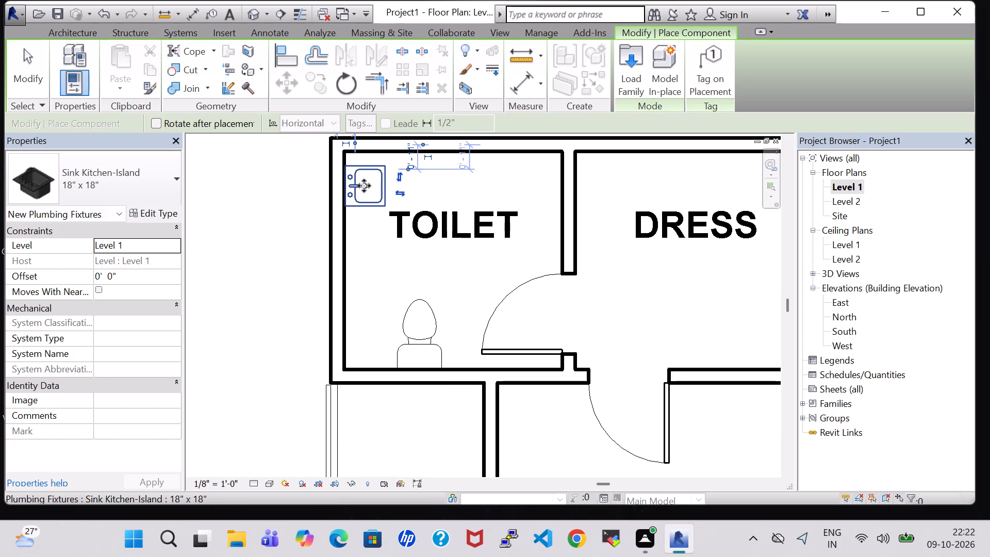
pyautogui.press('Escape')
pyautogui.press('Escape')
pyautogui.scroll(-7, 383, 207)
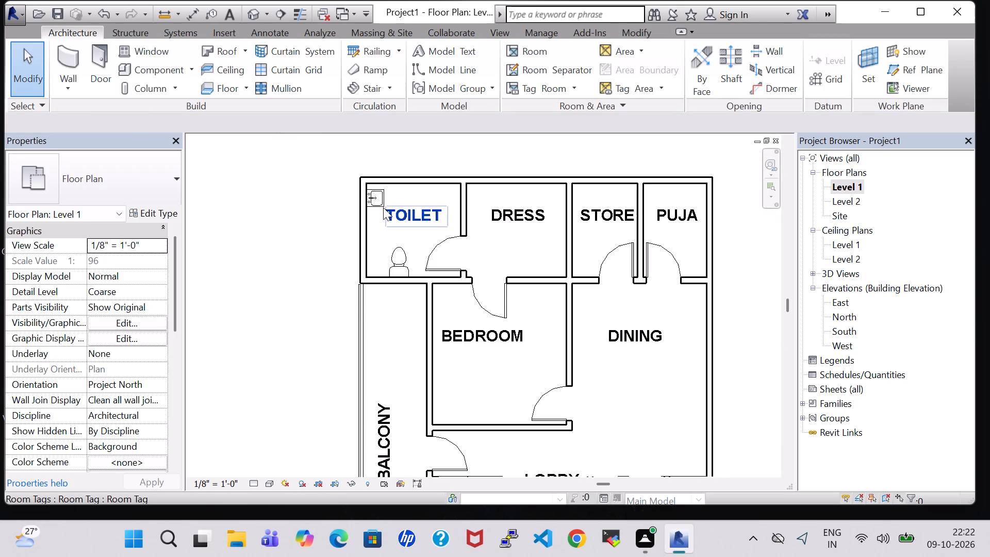
pyautogui.scroll(-3, 383, 207)
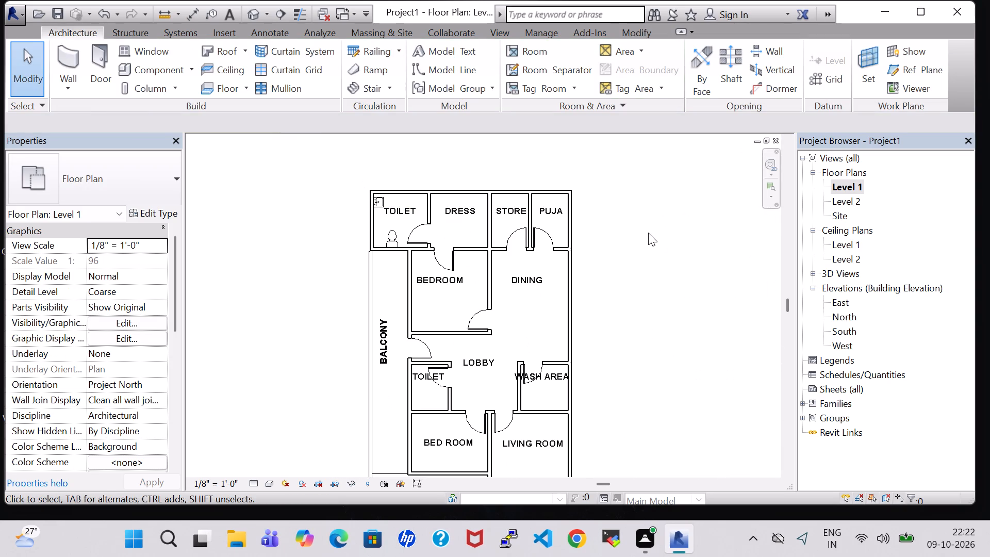
# Load the Dresser family from the US Imperial library's Furniture, Storage folder for component placement.
pyautogui.click(648, 233)
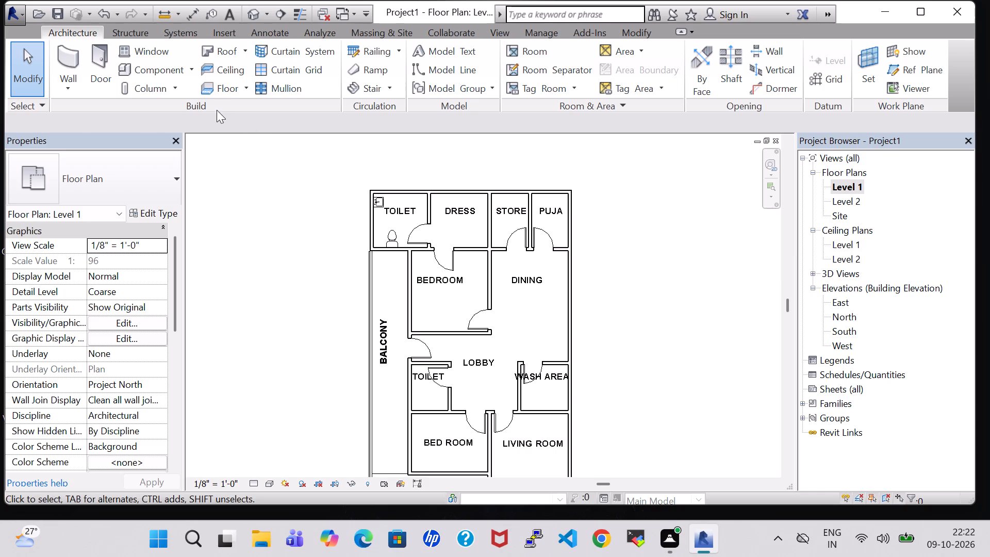
pyautogui.click(131, 65)
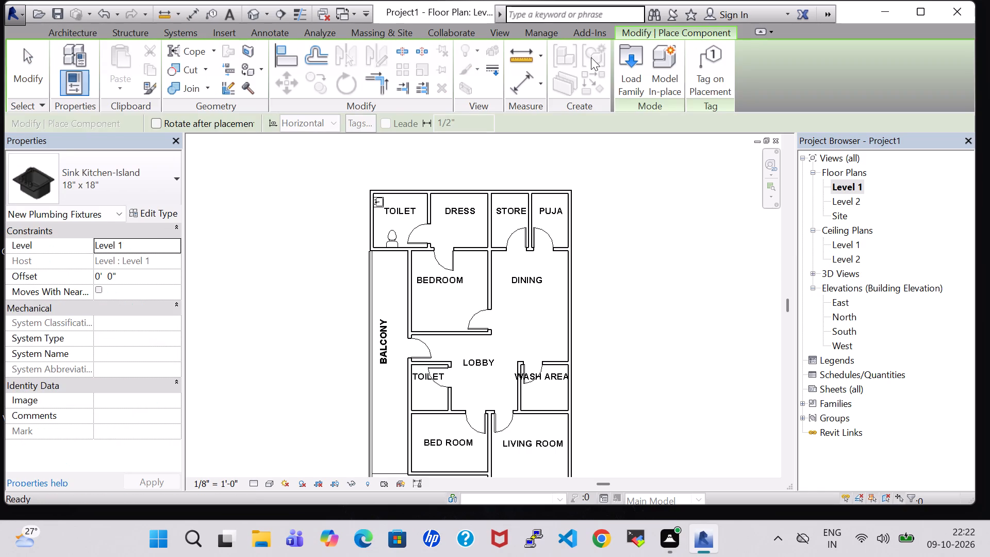
pyautogui.click(621, 63)
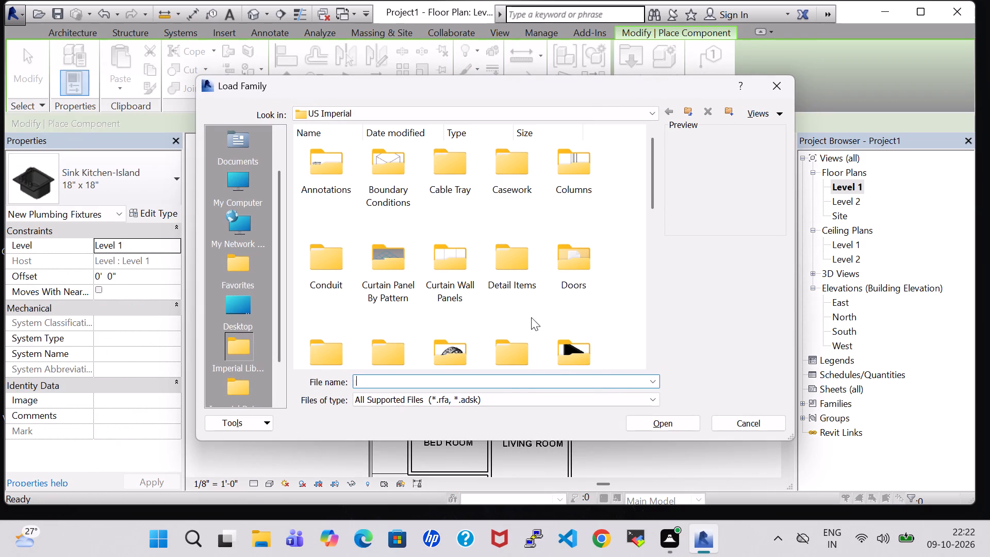
pyautogui.doubleClick(582, 346)
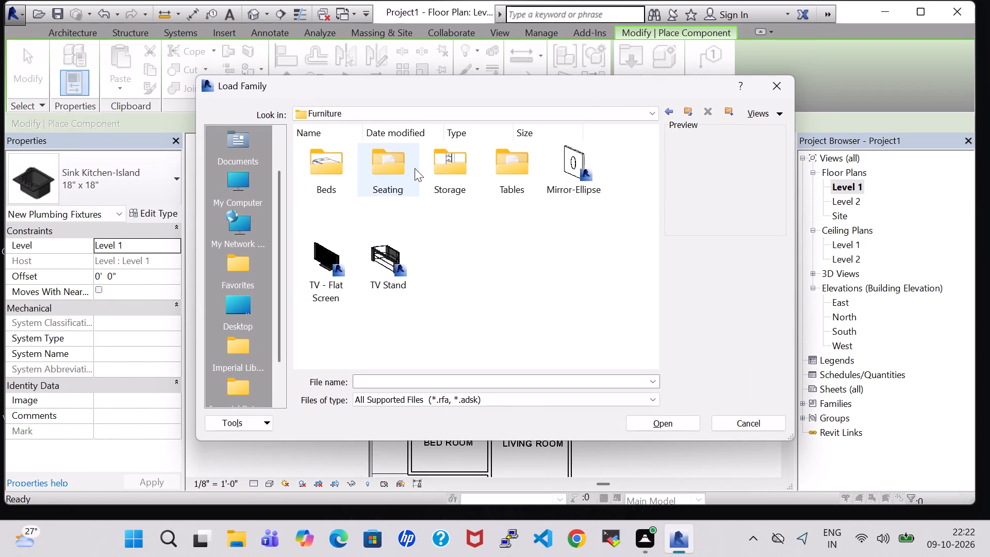
pyautogui.doubleClick(456, 180)
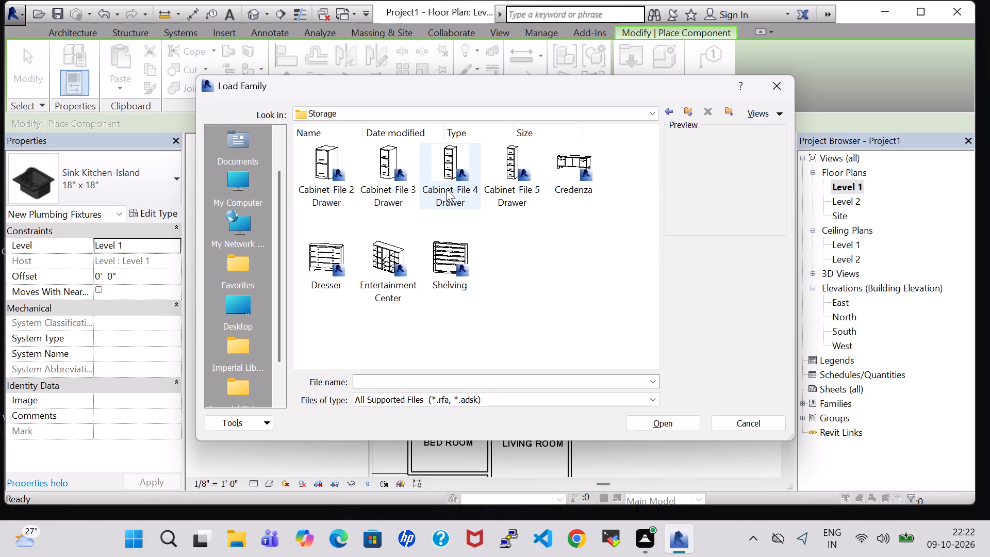
pyautogui.click(345, 250)
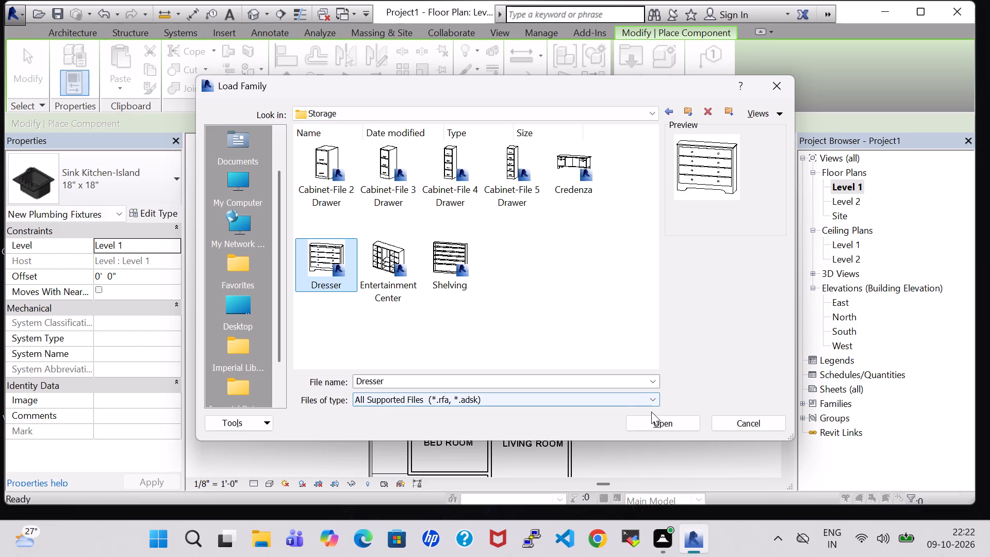
pyautogui.click(653, 421)
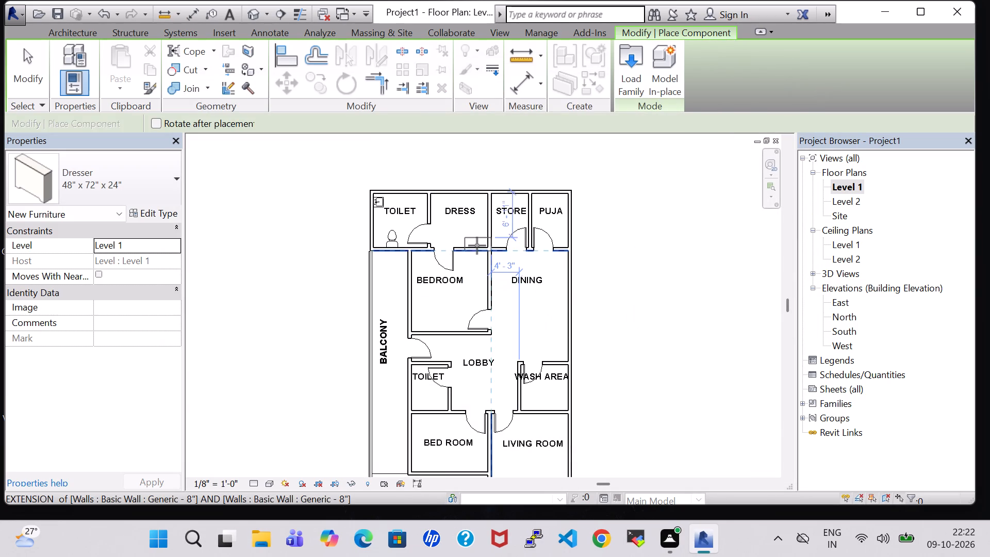
# Place the 48" x 72" x 24" Dresser in the northeast corner of the DRESS room.
pyautogui.scroll(4, 472, 237)
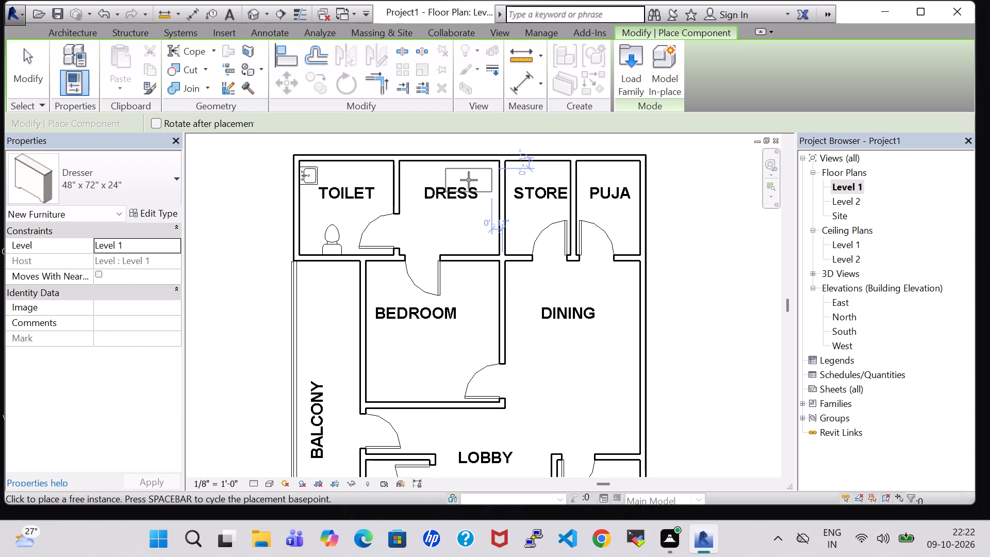
pyautogui.scroll(4, 470, 181)
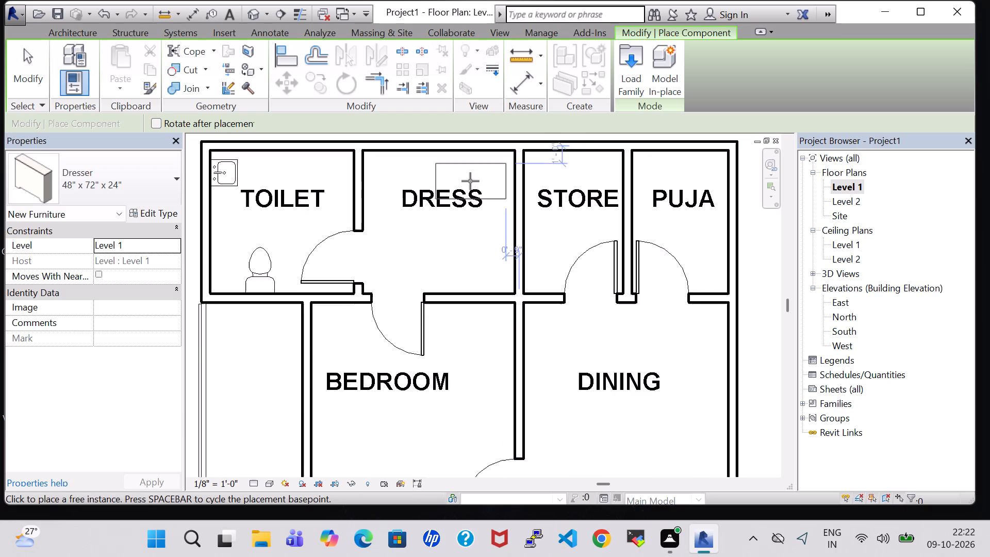
pyautogui.scroll(1, 470, 181)
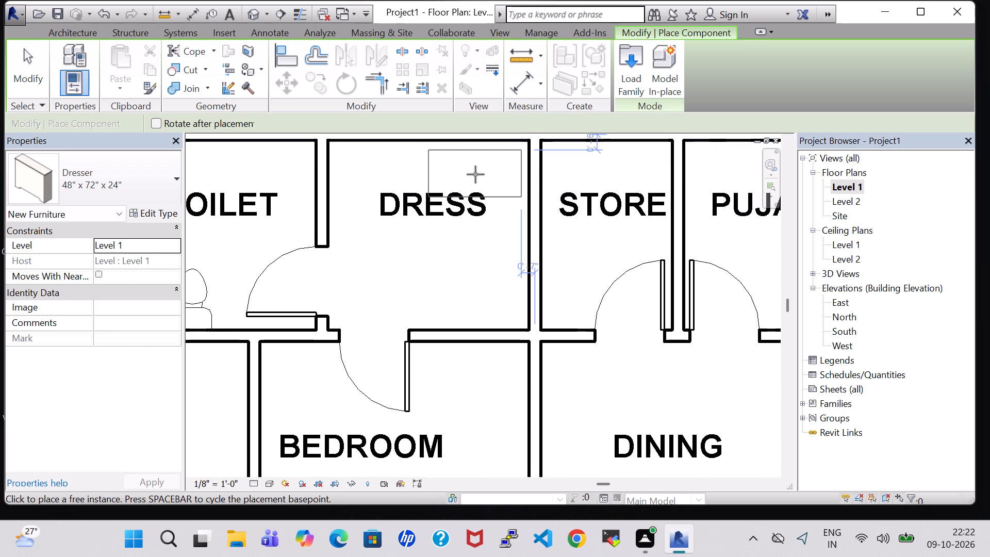
pyautogui.click(475, 174)
pyautogui.press('Escape')
pyautogui.press('Escape')
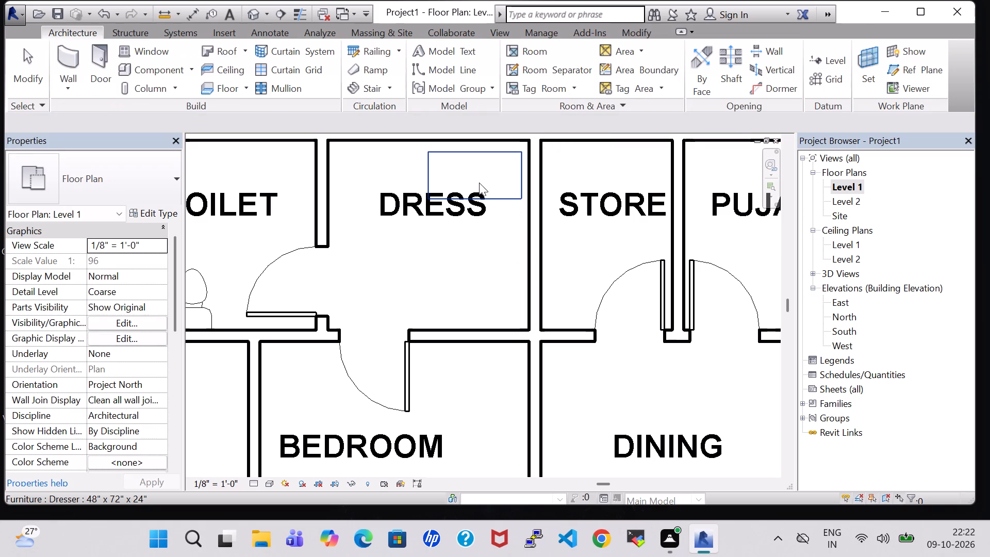
# Nudge the DRESS room tag south so that it clears the dresser.
pyautogui.click(402, 209)
pyautogui.press('Down')
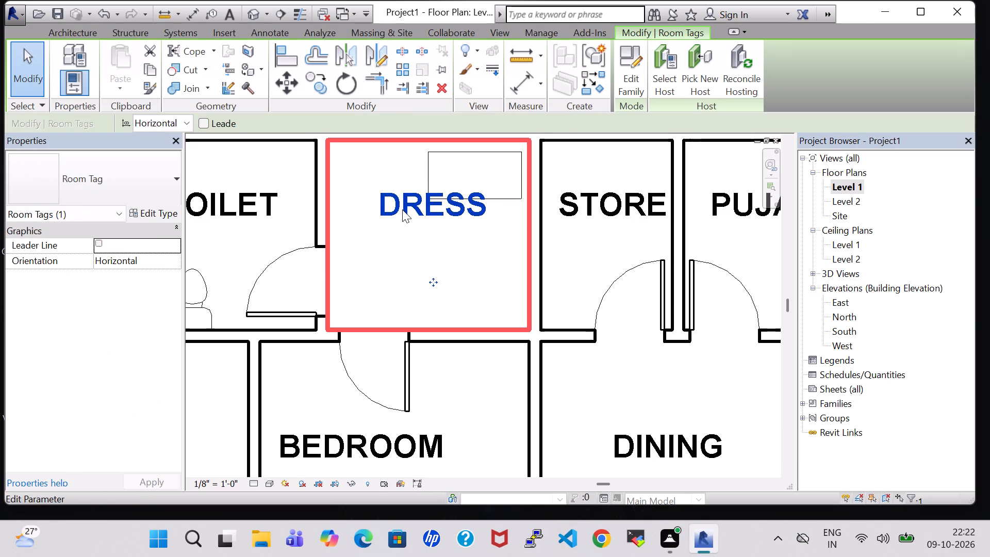
pyautogui.press('Down')
pyautogui.press('Down')
pyautogui.press('Down')
pyautogui.click(465, 245)
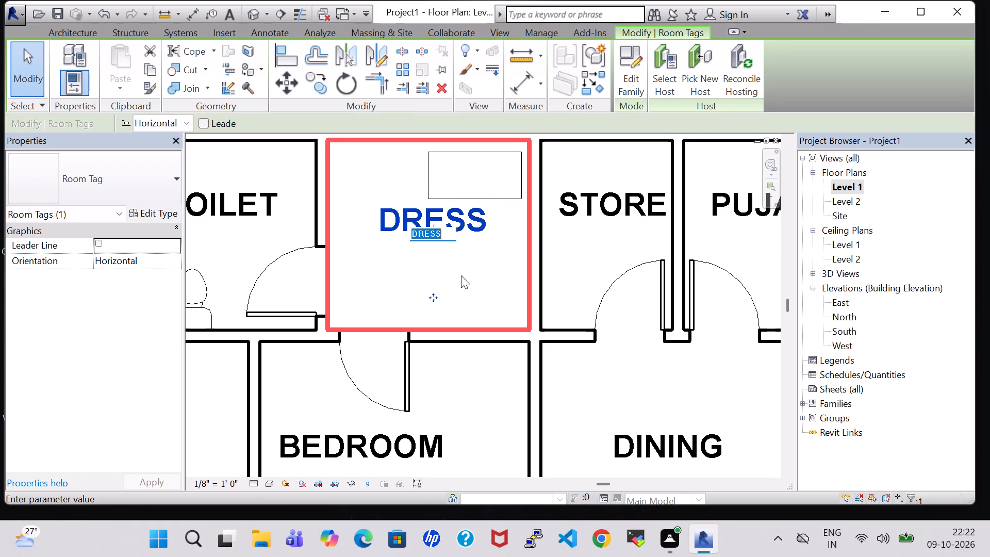
pyautogui.click(461, 277)
pyautogui.scroll(-8, 412, 203)
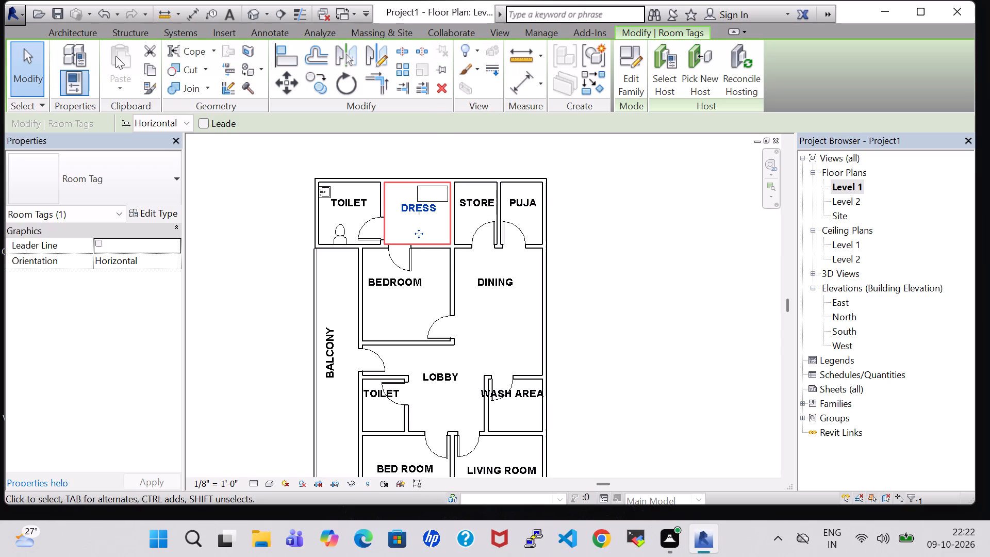
# Load the Bed-Box family from the US Imperial library's Furniture, Beds folder for component placement.
pyautogui.click(85, 39)
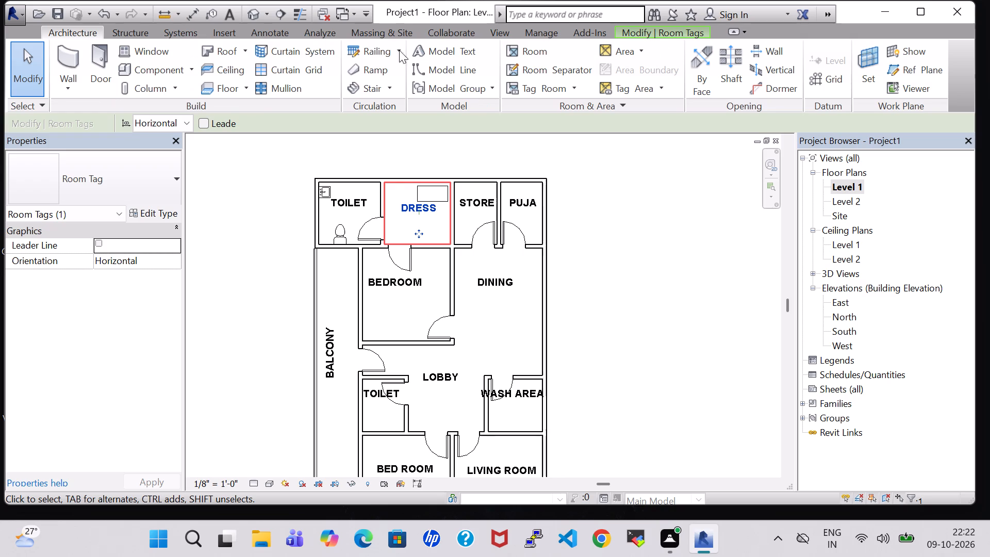
pyautogui.click(170, 64)
pyautogui.click(626, 75)
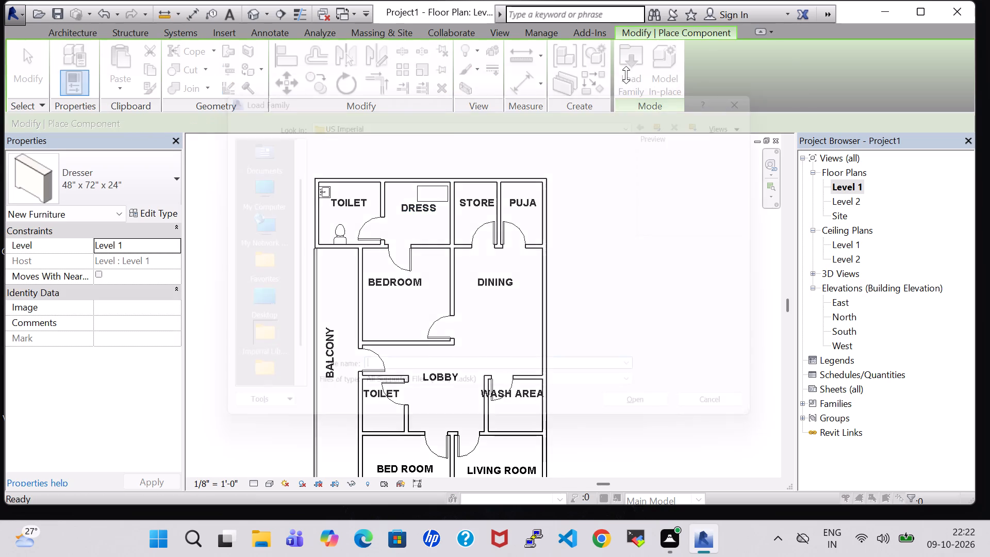
pyautogui.doubleClick(578, 341)
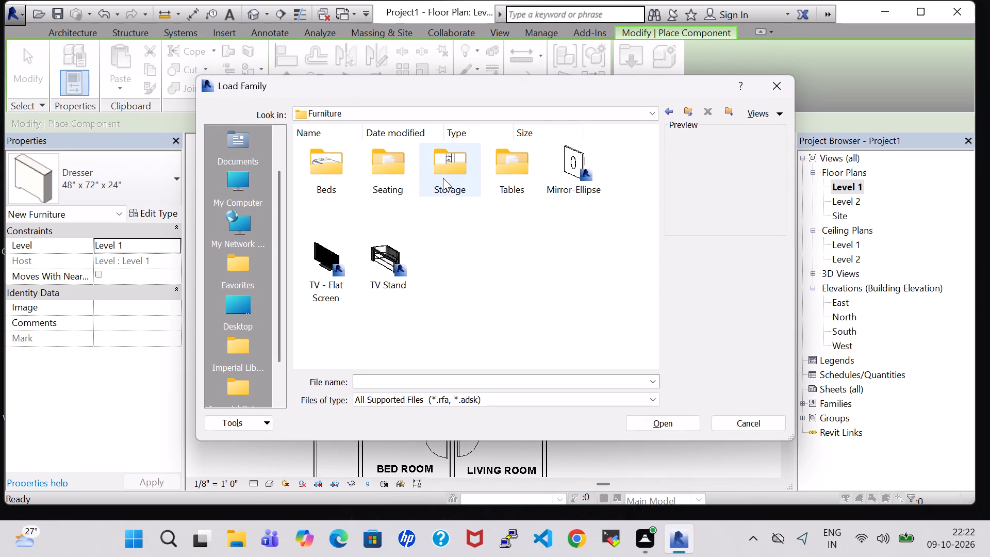
pyautogui.doubleClick(344, 168)
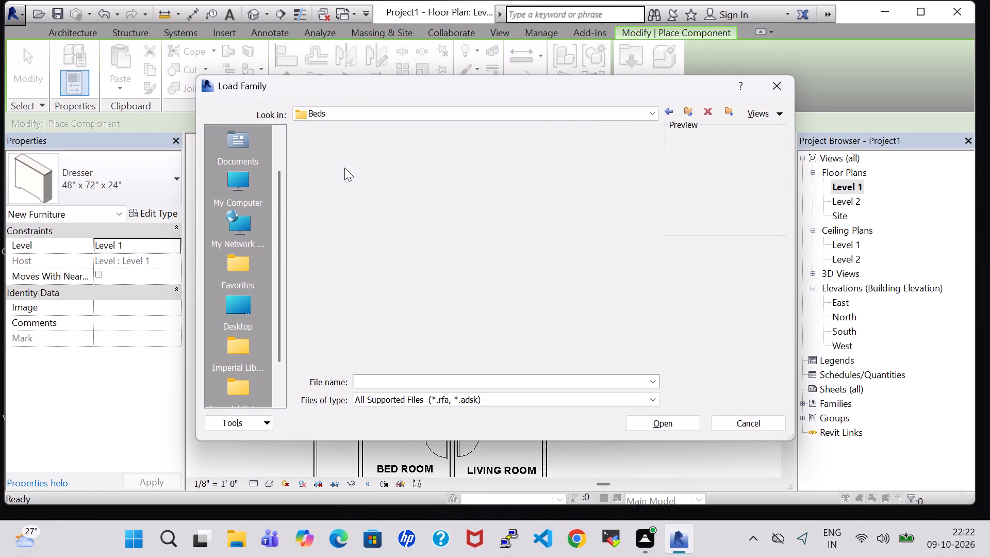
pyautogui.click(313, 152)
pyautogui.click(647, 424)
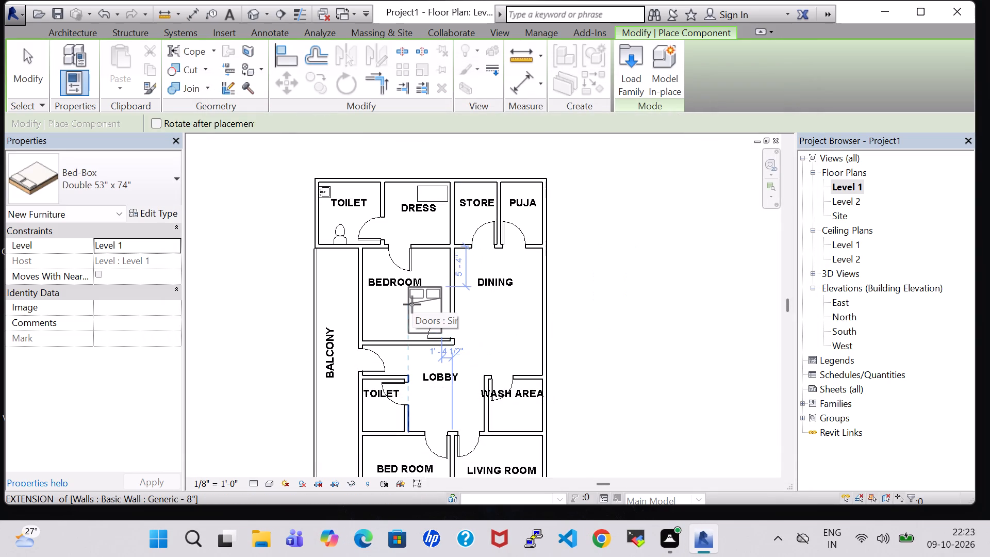
# Place the Double 53" x 74" Bed-Box in BEDROOM, rotated with pillows toward the east wall, about 4'-10" from the south wall.
pyautogui.press('space')
pyautogui.press('space')
pyautogui.press('space')
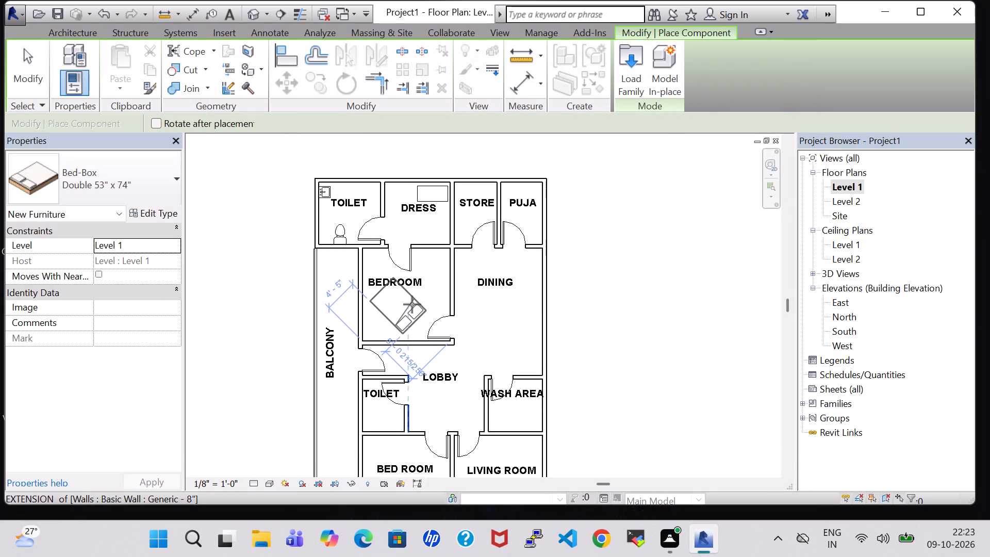
pyautogui.press('space')
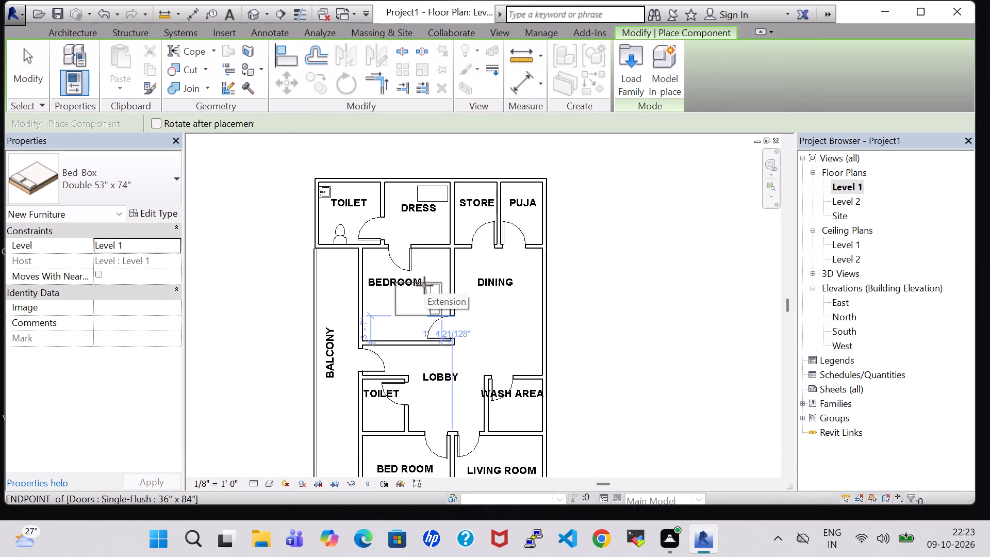
pyautogui.scroll(6, 424, 283)
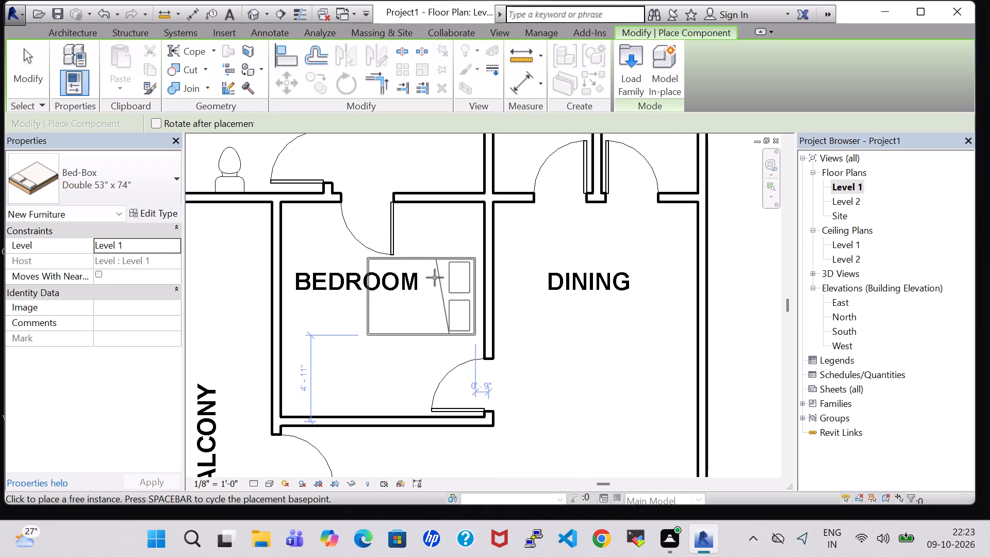
pyautogui.click(437, 278)
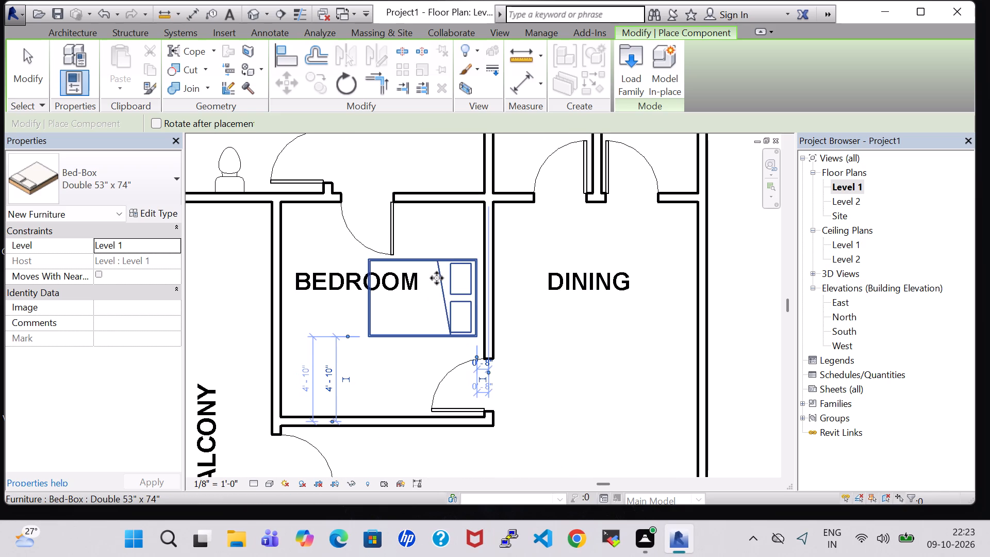
pyautogui.press('Escape')
pyautogui.press('Escape')
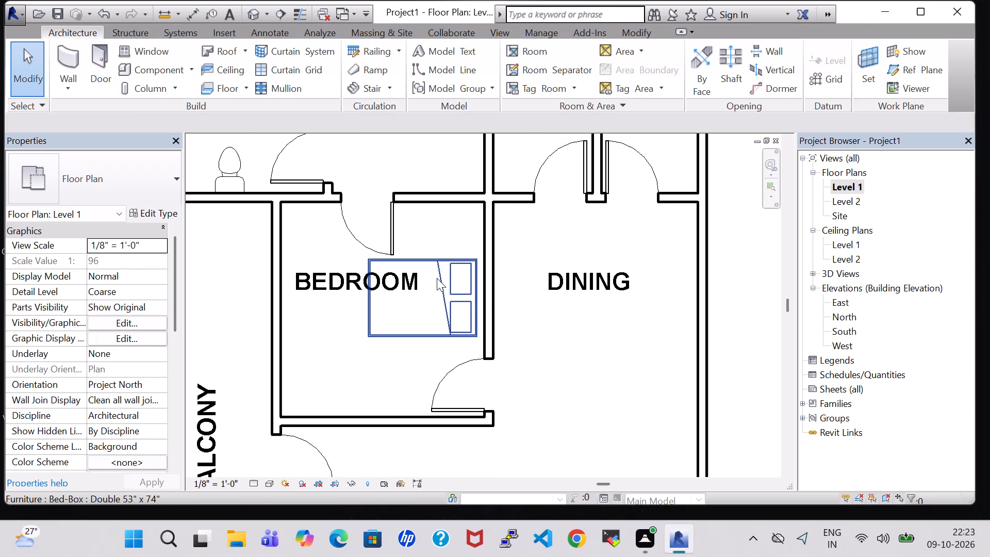
pyautogui.click(384, 366)
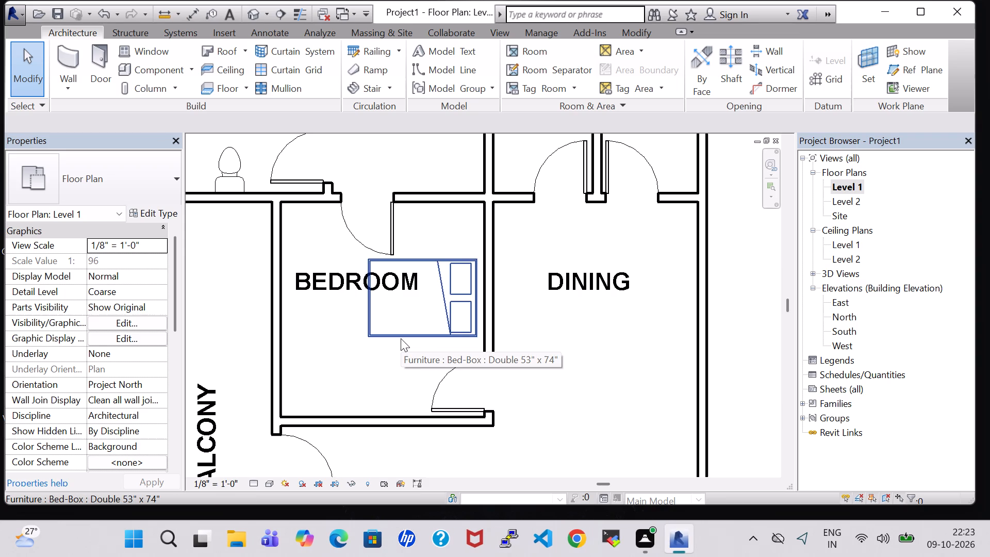
# Nudge the BEDROOM bed south and east to about 4'-4" from the south wall and 0'-5" from the east wall.
pyautogui.scroll(-1, 401, 338)
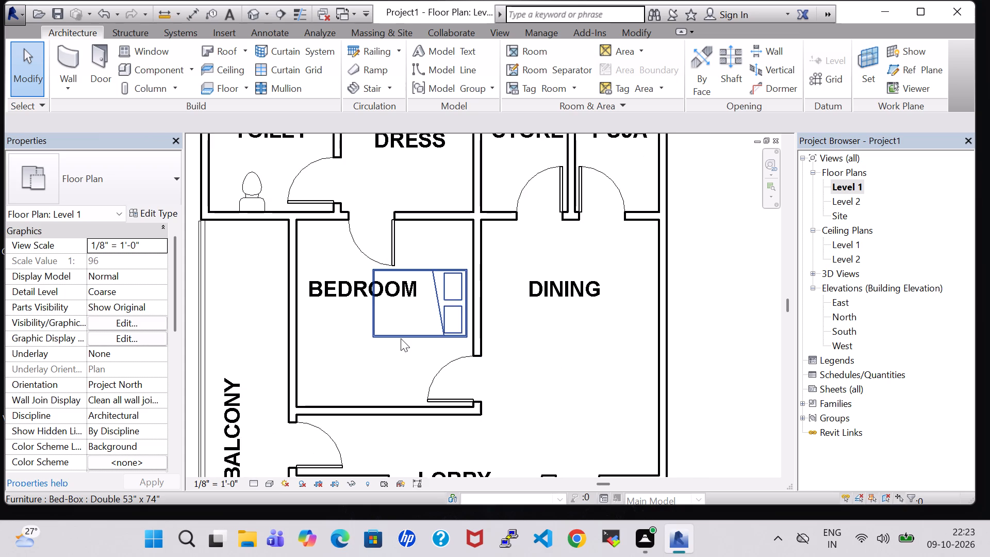
pyautogui.scroll(-2, 401, 338)
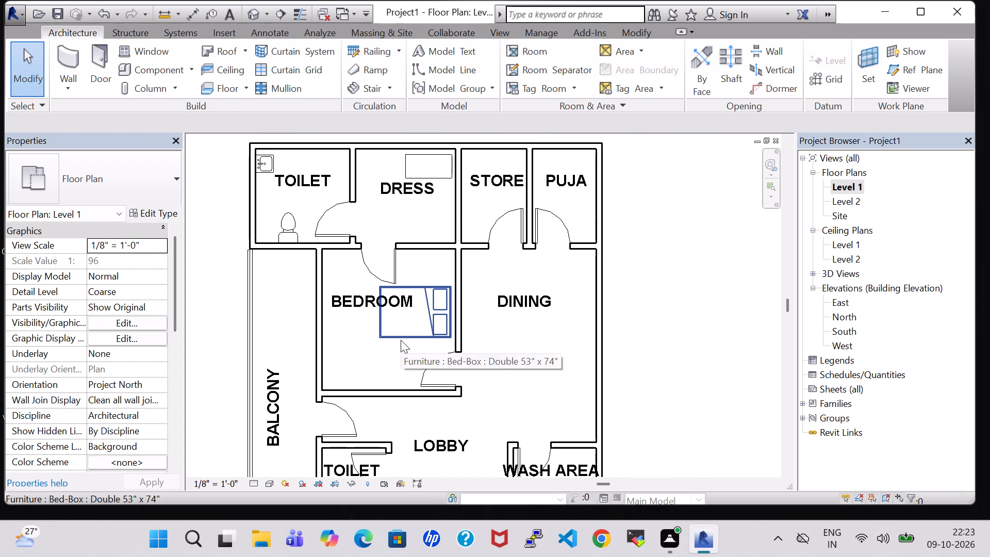
pyautogui.click(401, 338)
pyautogui.press('Down')
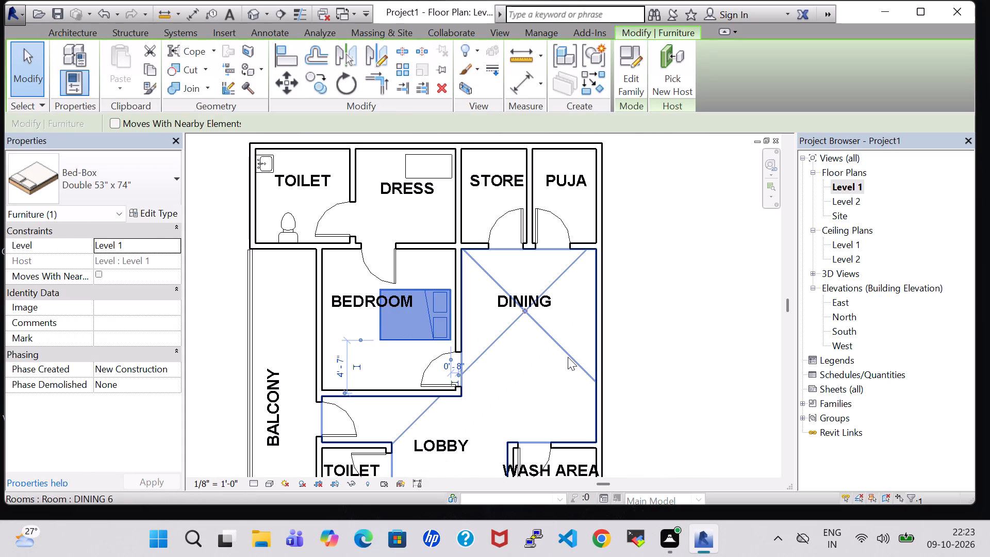
pyautogui.press('Down')
pyautogui.press('Right')
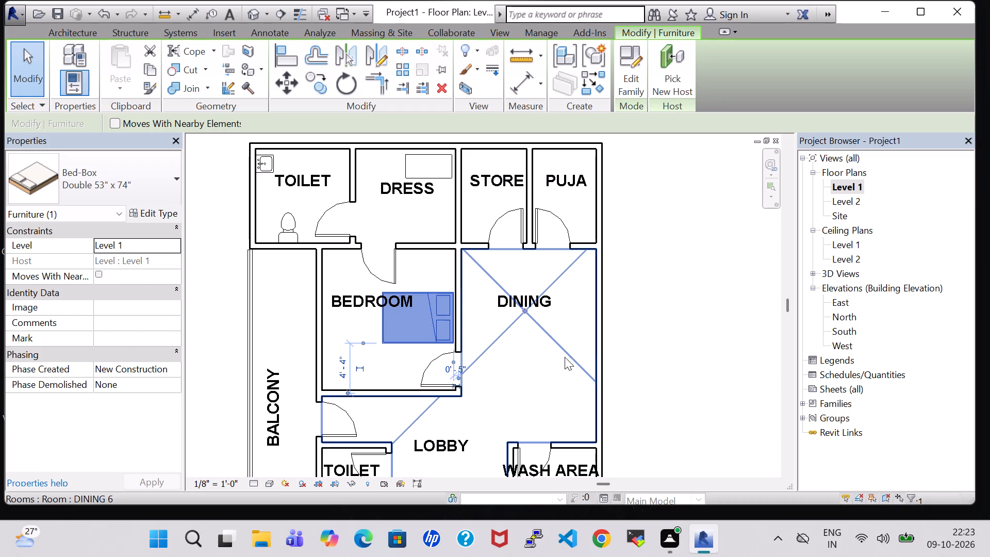
pyautogui.click(390, 371)
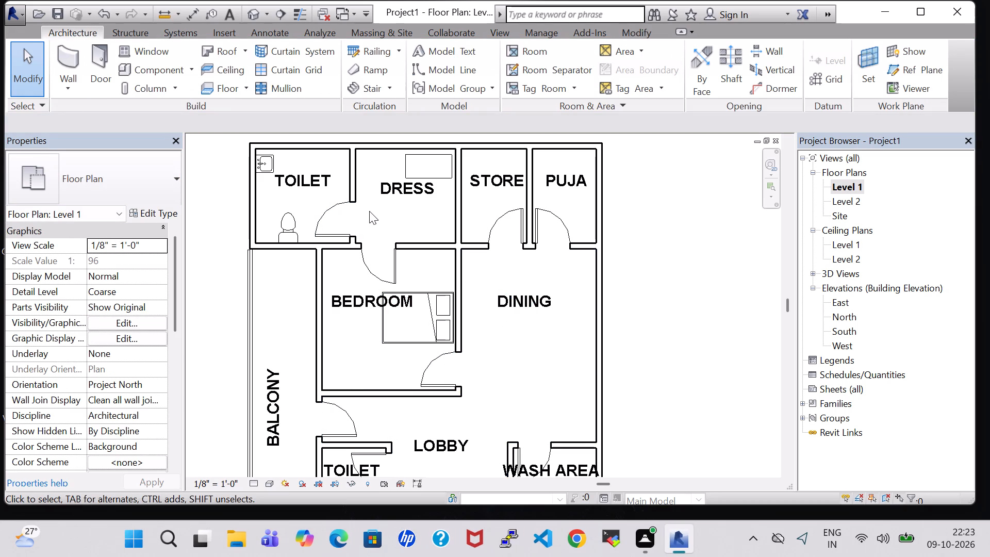
# Load the TV - Flat Screen family from the US Imperial library's Furniture folder for component placement.
pyautogui.click(148, 71)
pyautogui.click(633, 64)
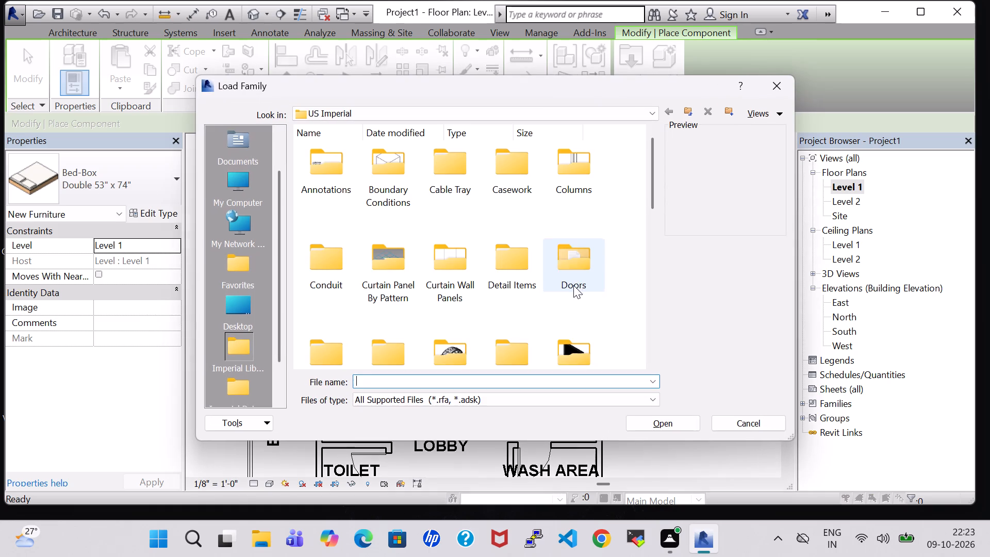
pyautogui.doubleClick(575, 345)
pyautogui.click(330, 234)
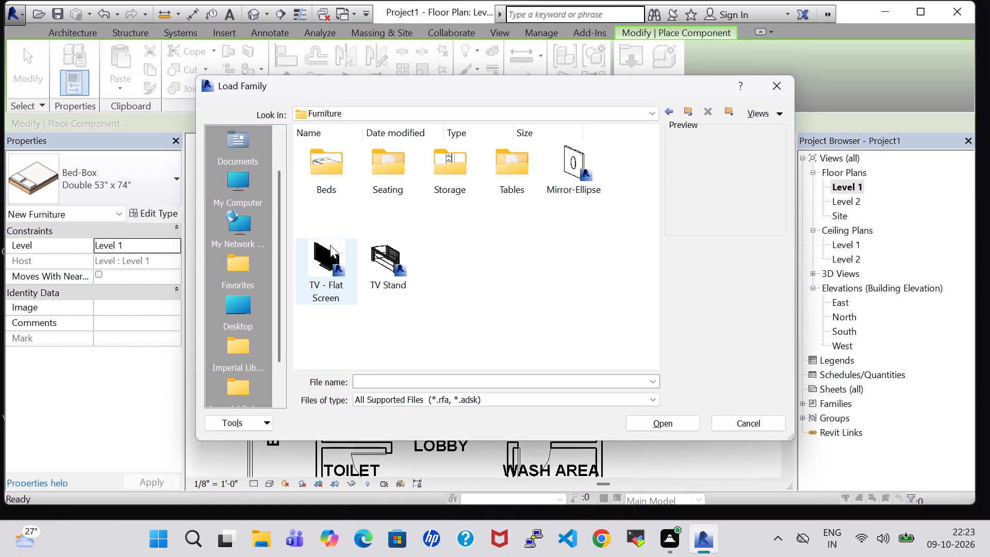
pyautogui.click(330, 245)
pyautogui.click(684, 416)
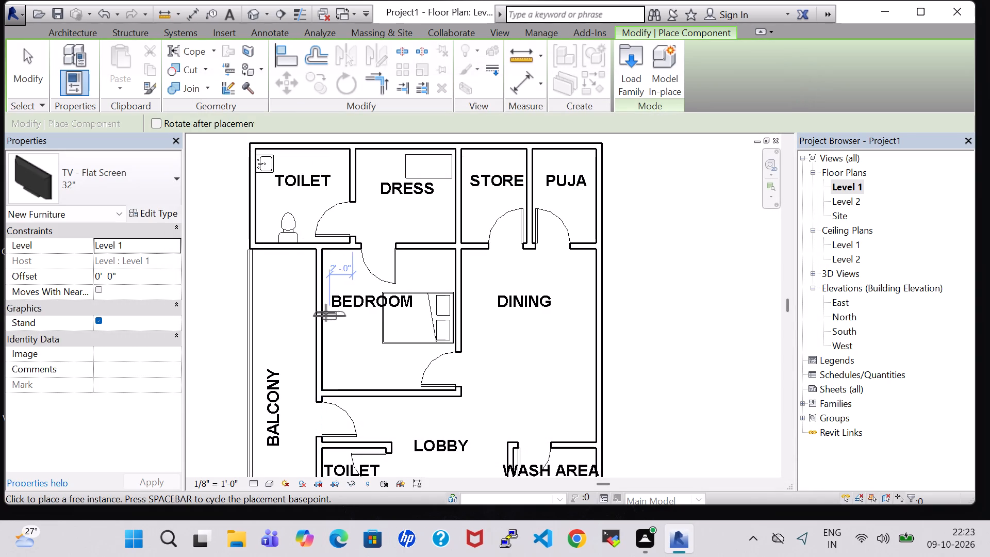
# Place the rotated 32" TV - Flat Screen against BEDROOM's west wall opposite the bed, about 6'-0" from the north wall.
pyautogui.press('space')
pyautogui.scroll(7, 326, 313)
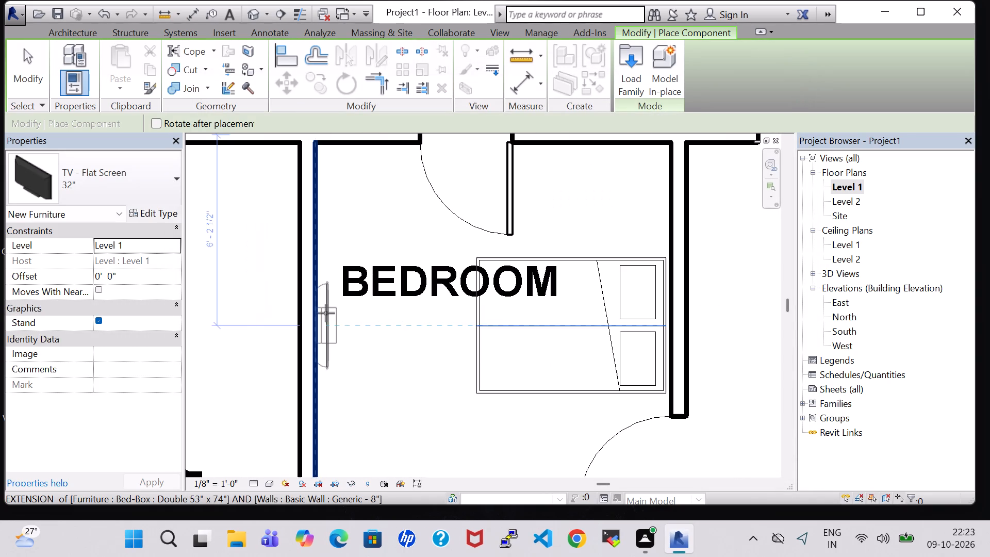
pyautogui.click(318, 319)
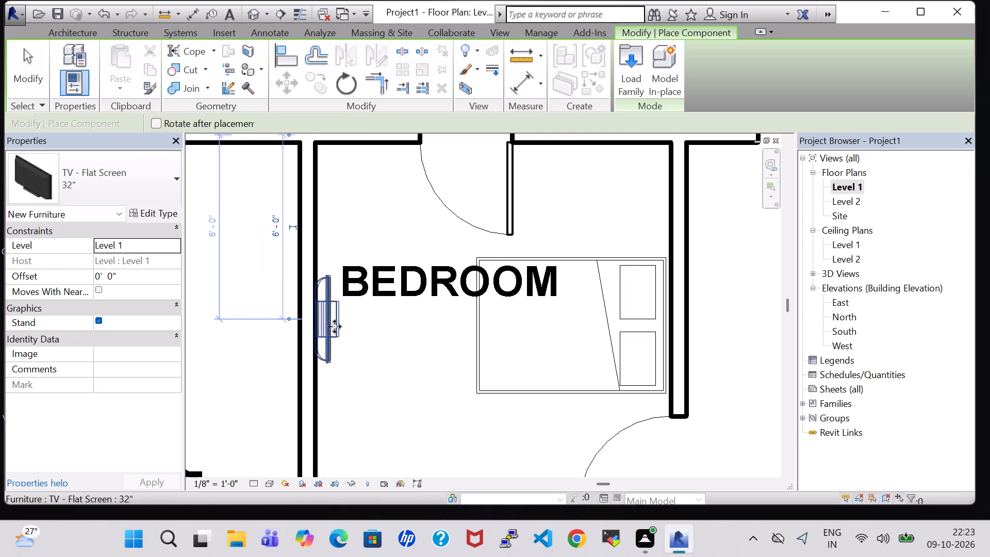
# Load the Table-End family from the Tables folder of the US Imperial library's Furniture folder for component placement.
pyautogui.press('Escape')
pyautogui.press('Escape')
pyautogui.scroll(-3, 348, 335)
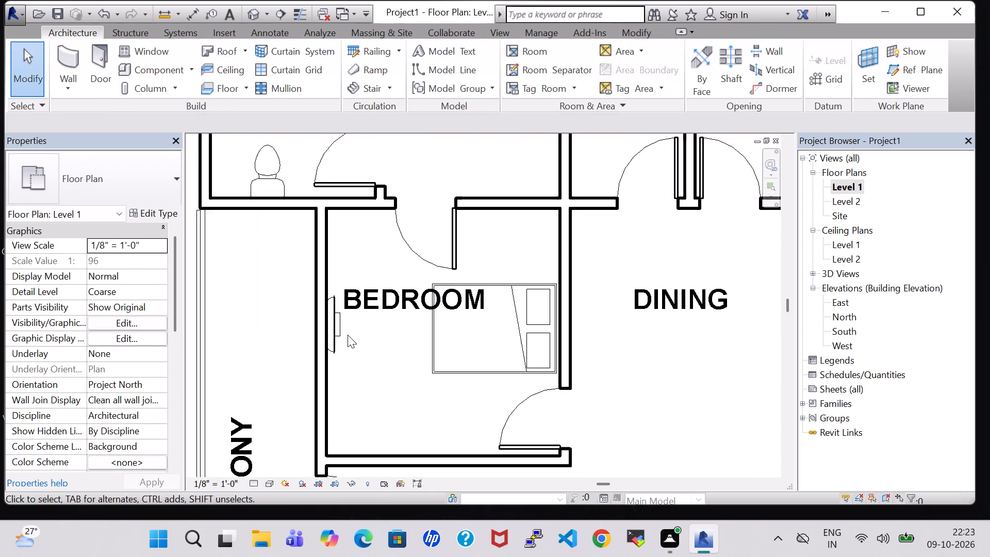
pyautogui.scroll(-2, 348, 335)
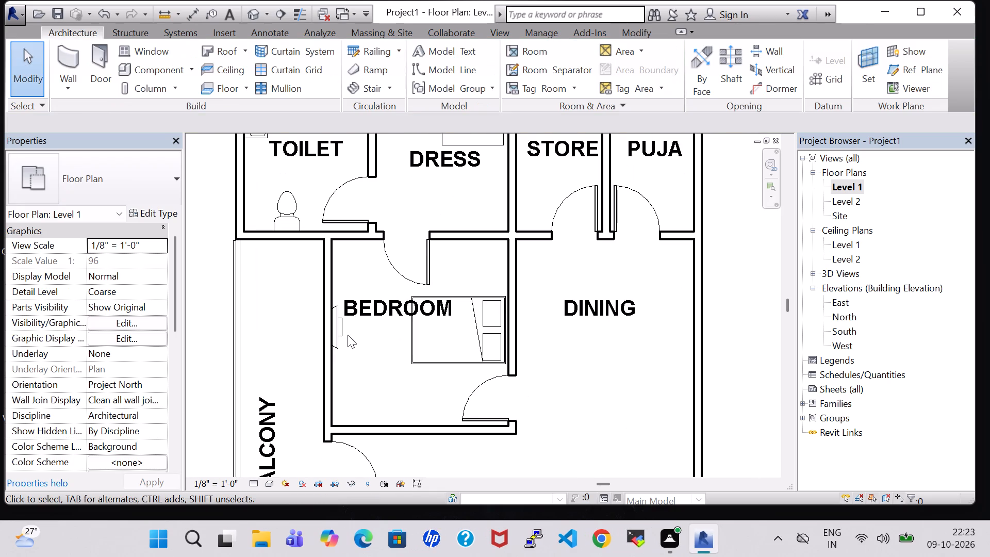
pyautogui.click(167, 64)
pyautogui.click(631, 67)
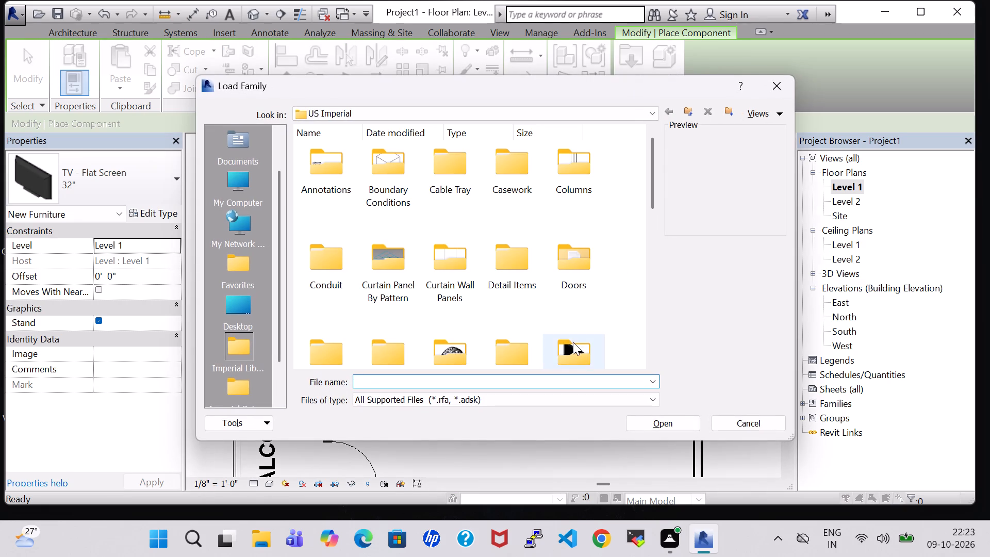
pyautogui.doubleClick(572, 345)
pyautogui.doubleClick(496, 169)
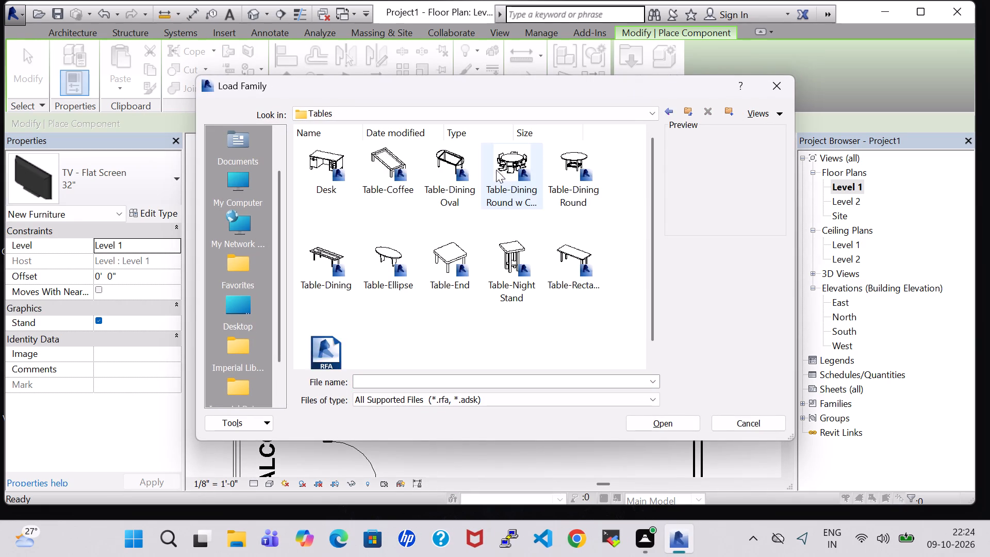
pyautogui.click(432, 253)
pyautogui.click(653, 423)
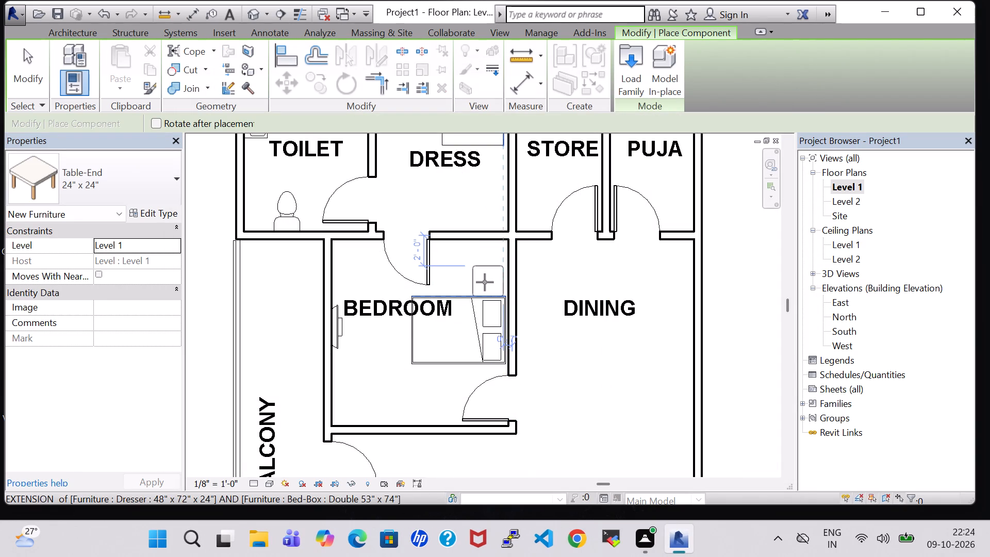
# Place a 24" x 24" Table-End in BEDROOM's northeast corner beside the bed, about 1'-7" from the north wall.
pyautogui.scroll(2, 485, 282)
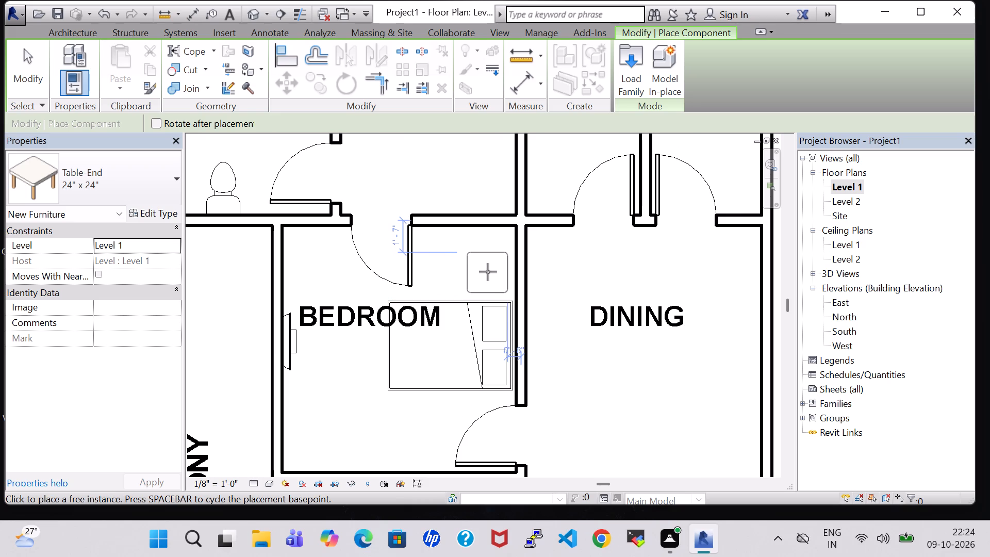
pyautogui.click(488, 272)
pyautogui.press('Escape')
pyautogui.press('Escape')
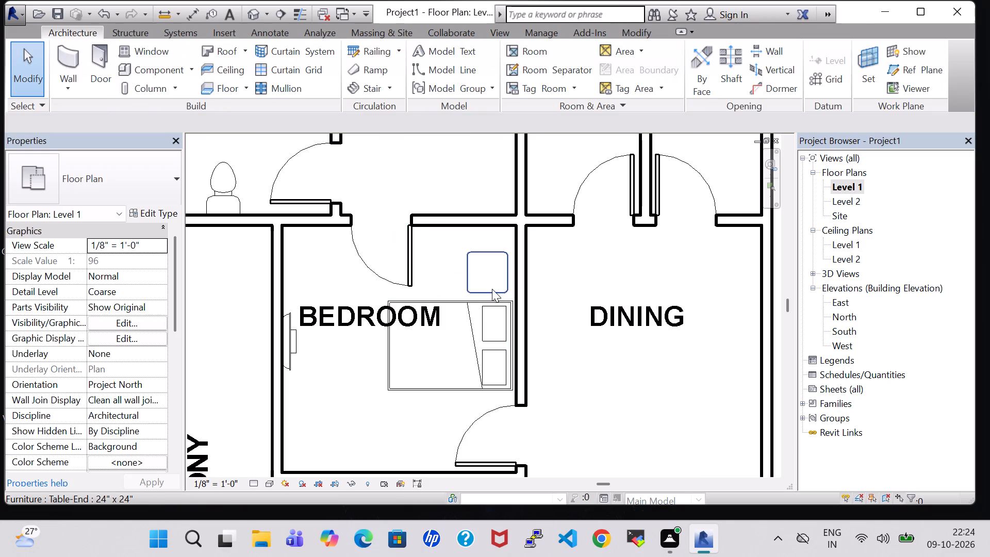
# Place Fixed 36" x 48" windows in the north exterior wall, one centred on each of DRESS, STORE and PUJA.
pyautogui.scroll(-4, 567, 303)
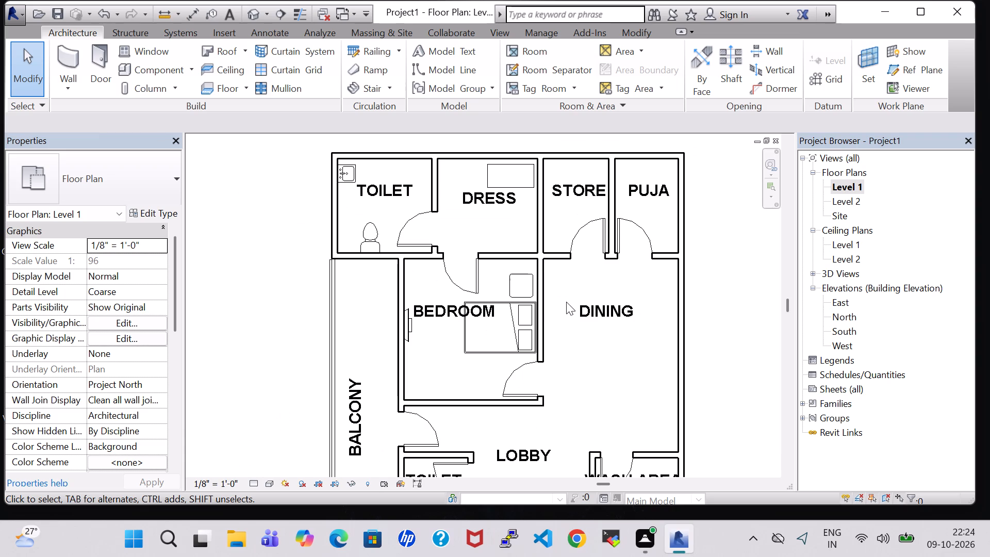
pyautogui.scroll(-2, 565, 302)
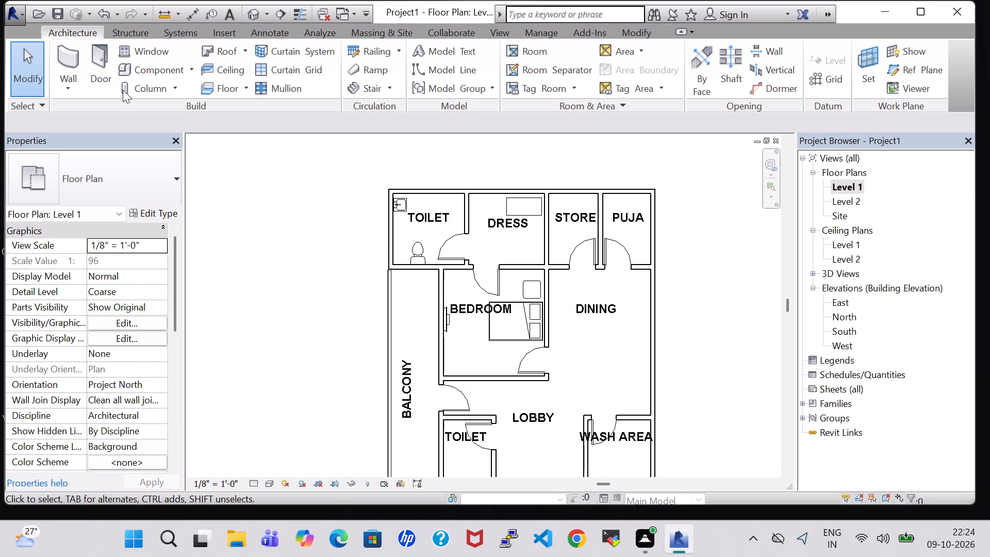
pyautogui.click(137, 46)
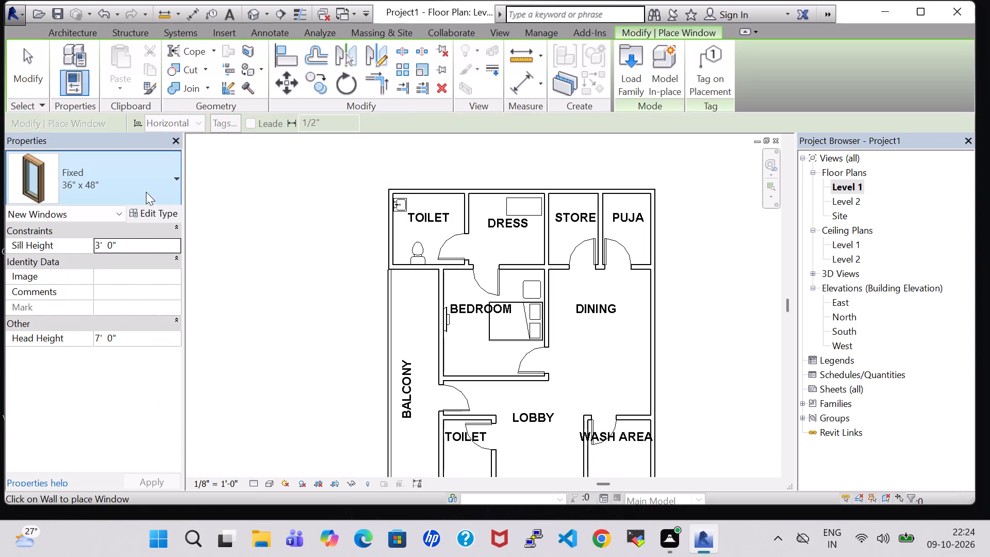
pyautogui.click(86, 37)
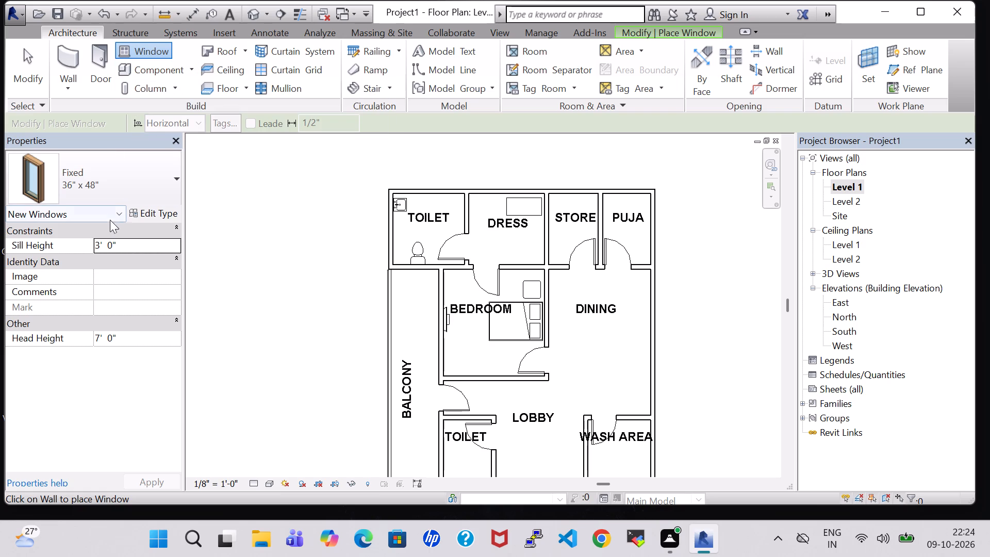
pyautogui.doubleClick(119, 169)
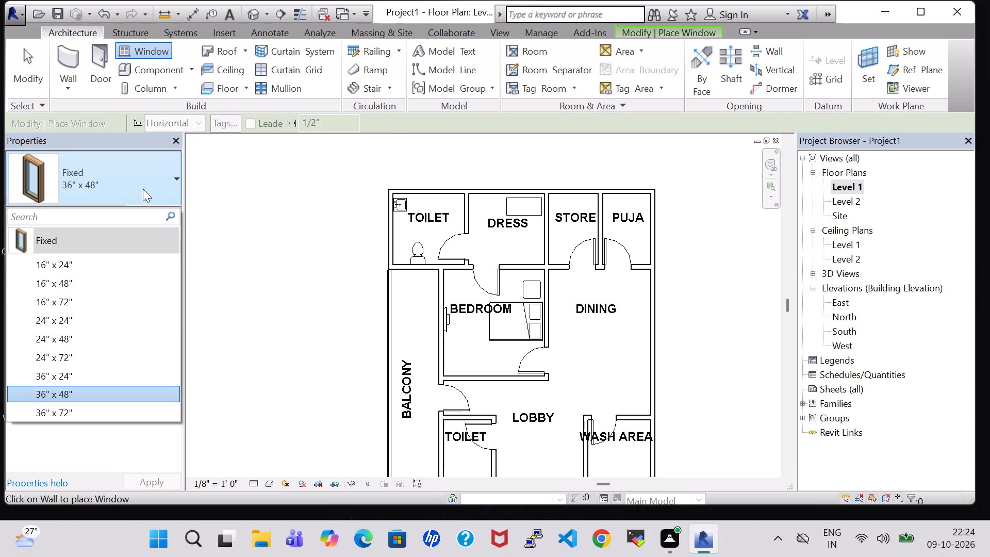
pyautogui.click(275, 221)
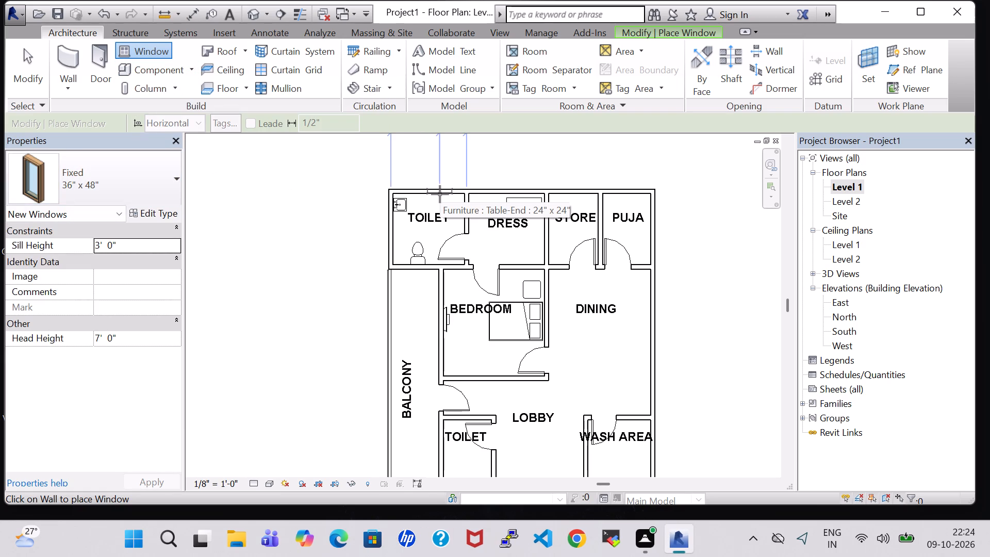
pyautogui.click(500, 183)
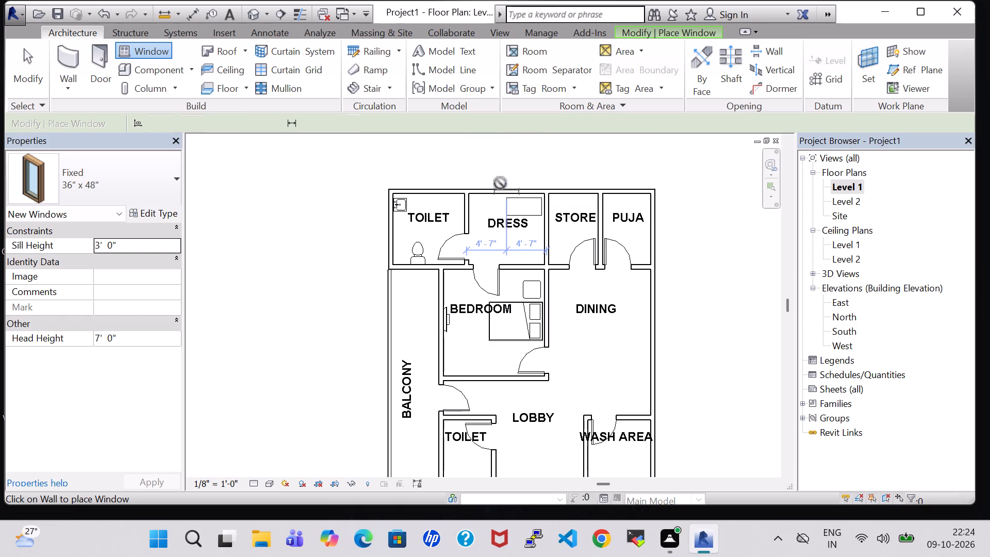
pyautogui.click(568, 185)
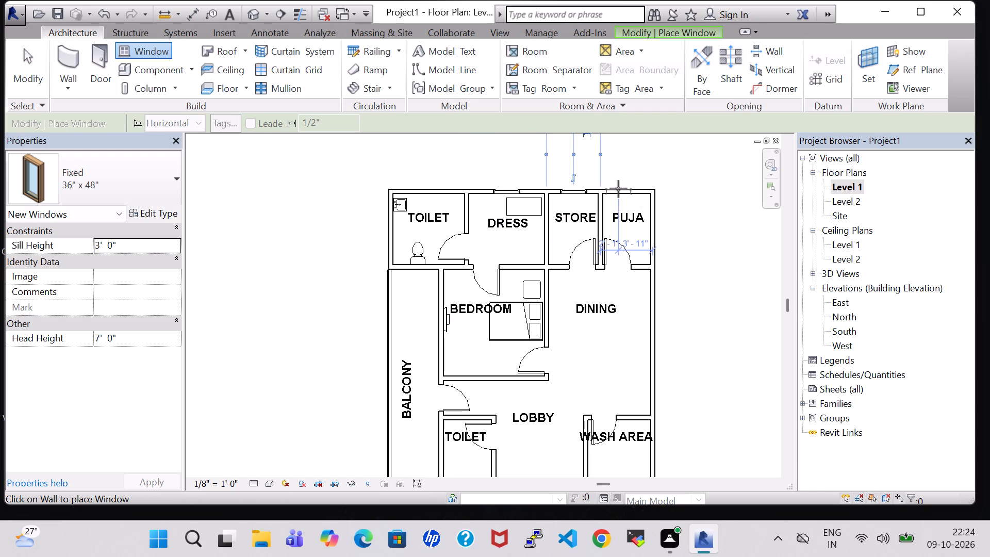
pyautogui.click(622, 189)
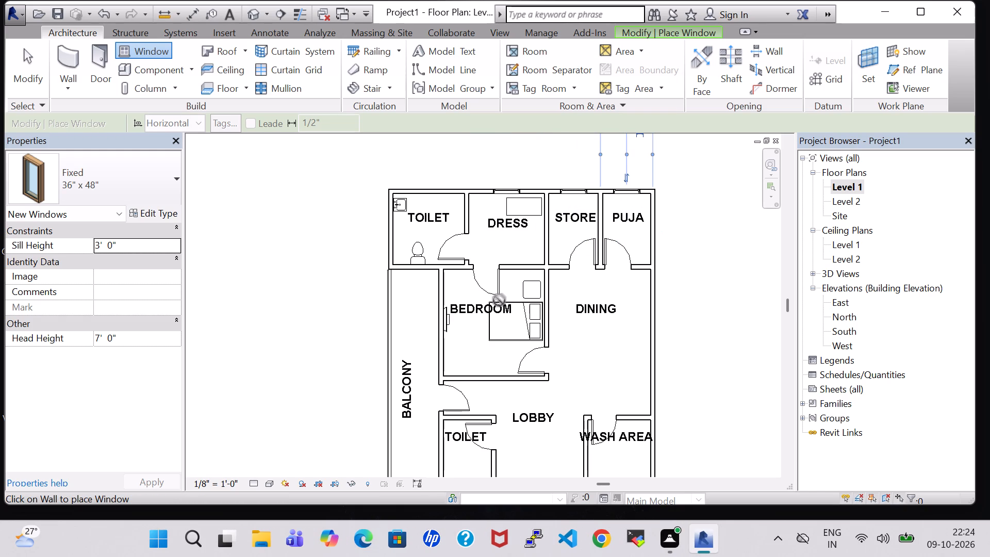
# Place Fixed 36" x 48" windows in the west walls of BEDROOM and BED ROOM near their south ends, and centred in WASH AREA's east wall.
pyautogui.click(434, 351)
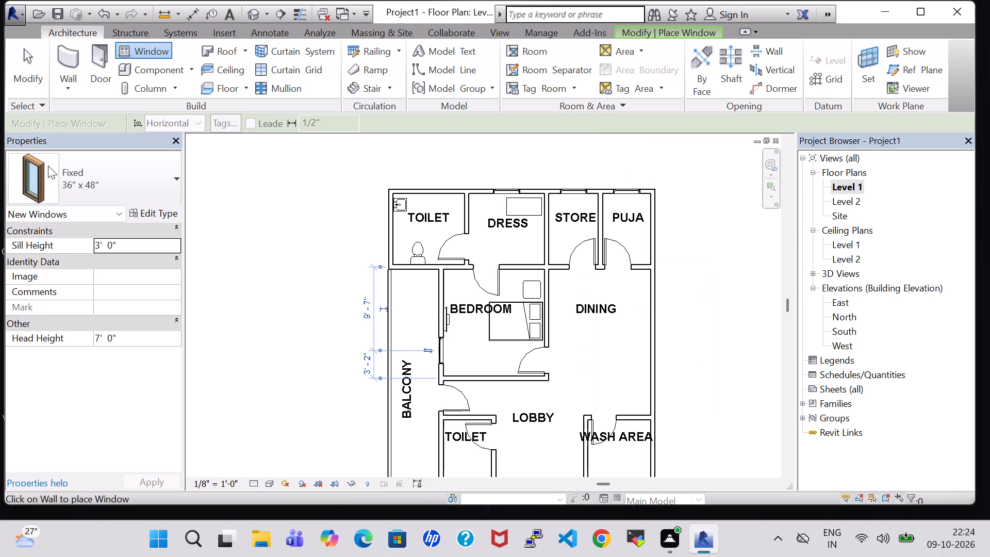
pyautogui.scroll(-3, 459, 356)
pyautogui.moveTo(486, 398); pyautogui.dragTo(492, 387, button='middle')
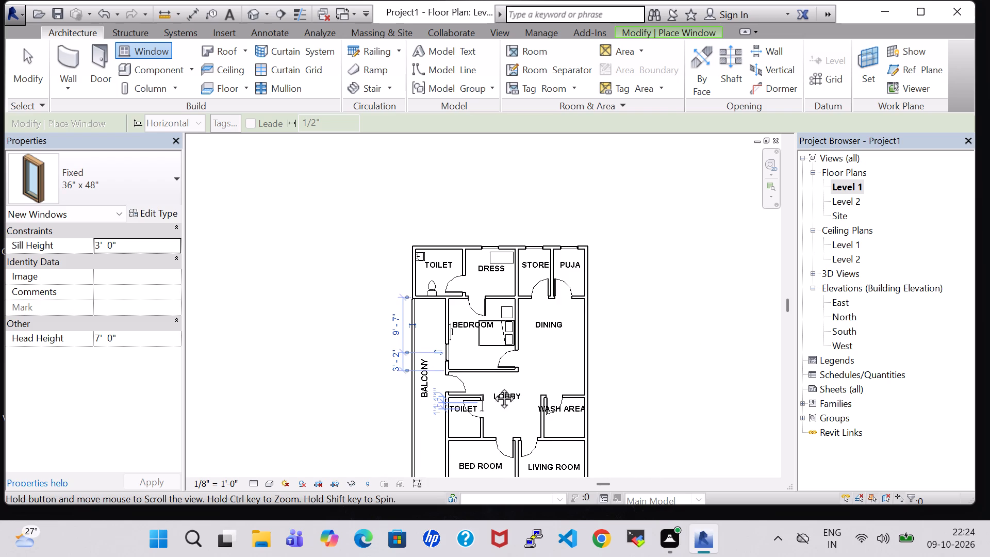
pyautogui.moveTo(492, 387); pyautogui.dragTo(486, 243, button='middle')
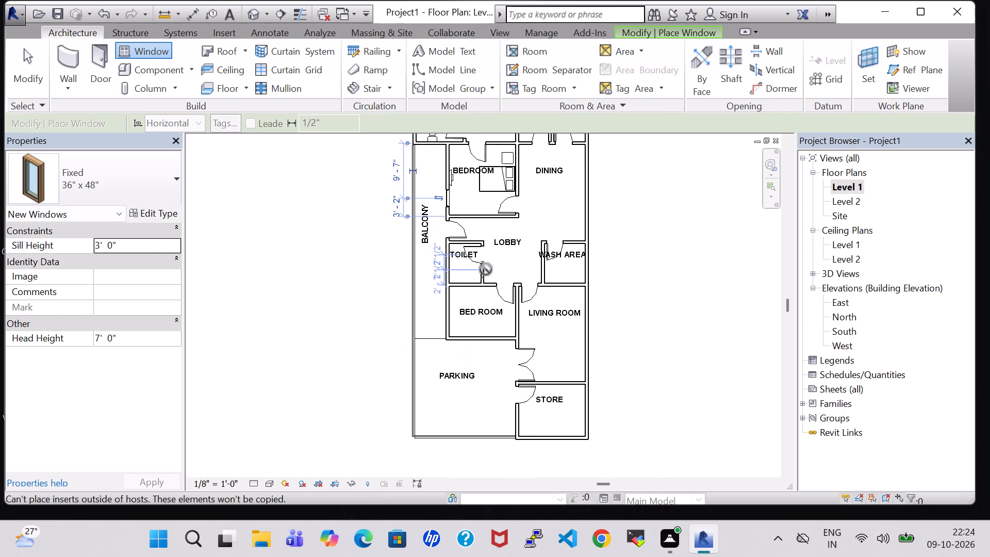
pyautogui.click(442, 320)
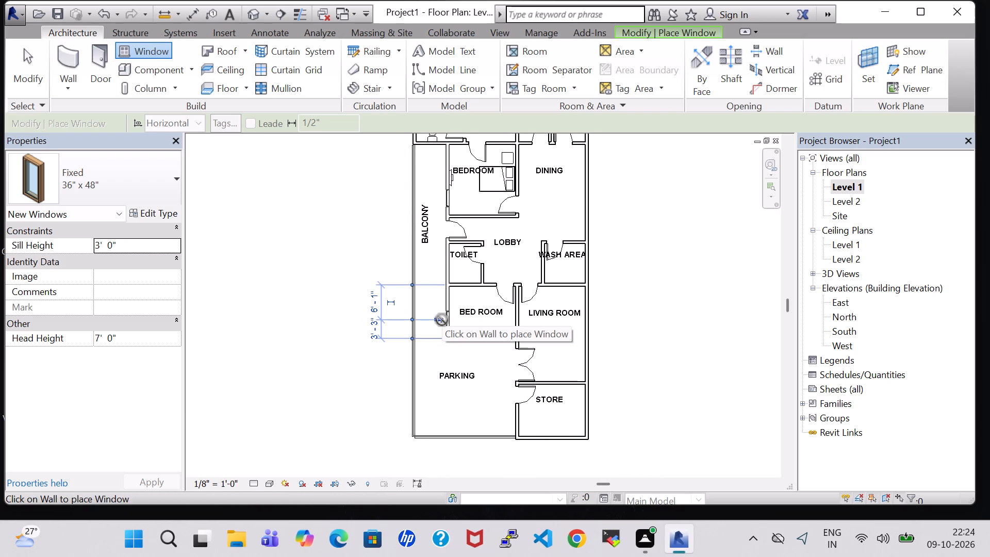
pyautogui.click(589, 269)
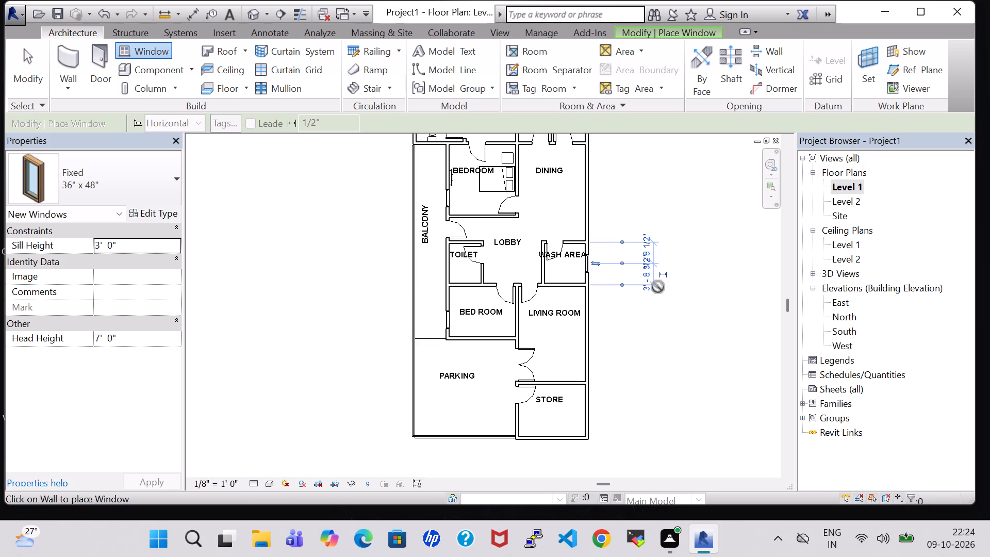
pyautogui.press('Escape')
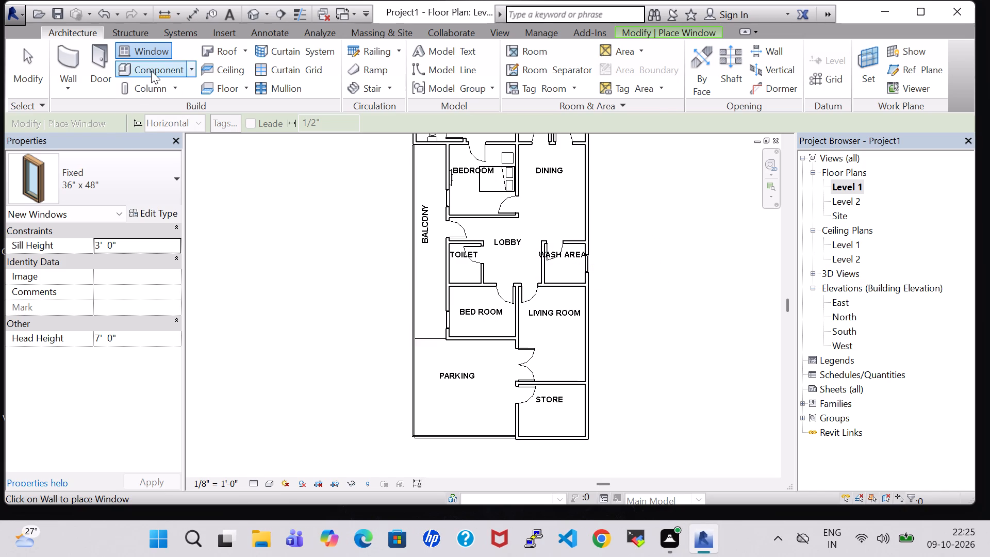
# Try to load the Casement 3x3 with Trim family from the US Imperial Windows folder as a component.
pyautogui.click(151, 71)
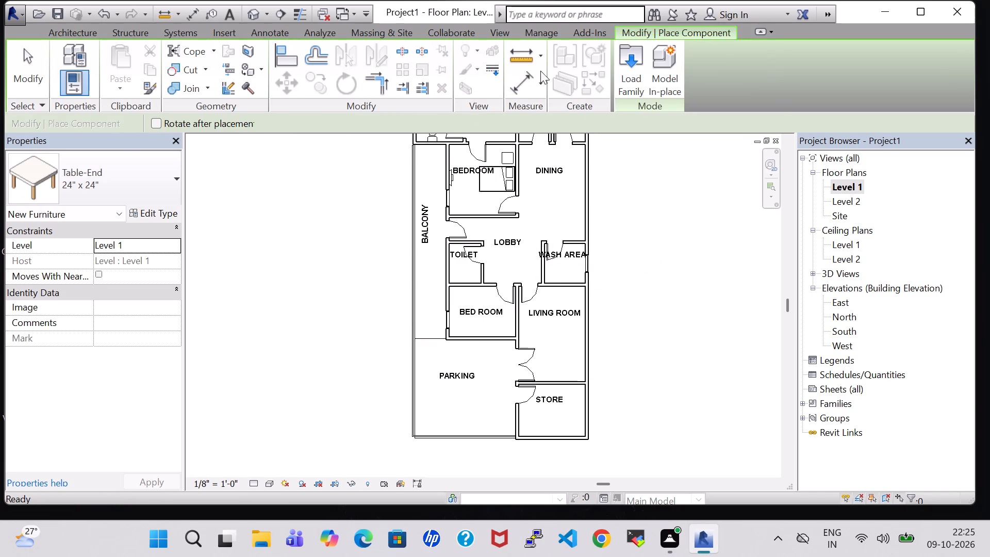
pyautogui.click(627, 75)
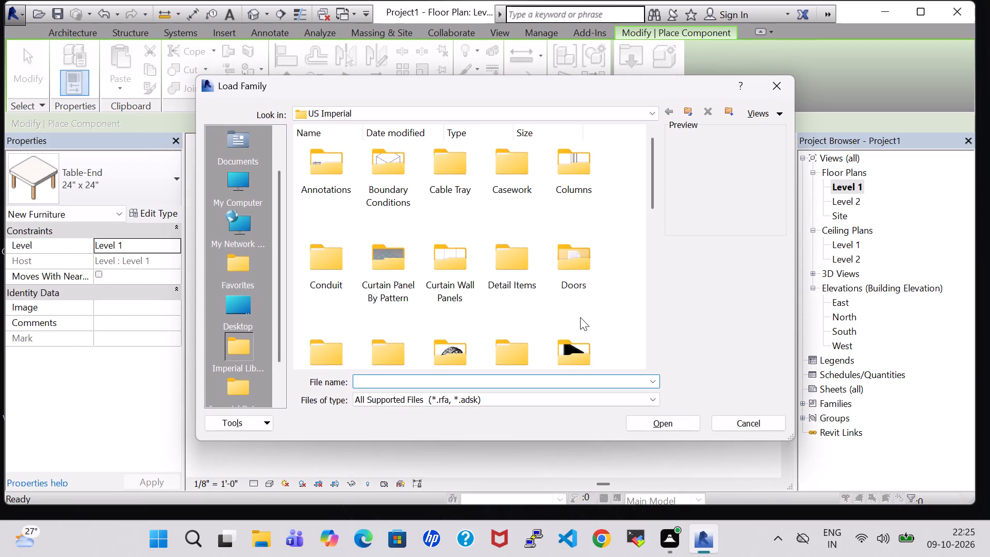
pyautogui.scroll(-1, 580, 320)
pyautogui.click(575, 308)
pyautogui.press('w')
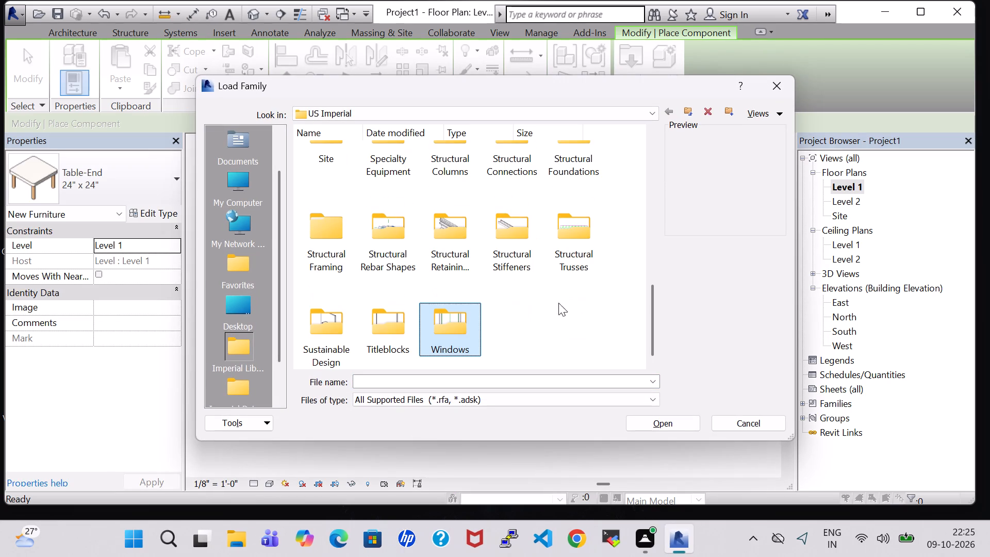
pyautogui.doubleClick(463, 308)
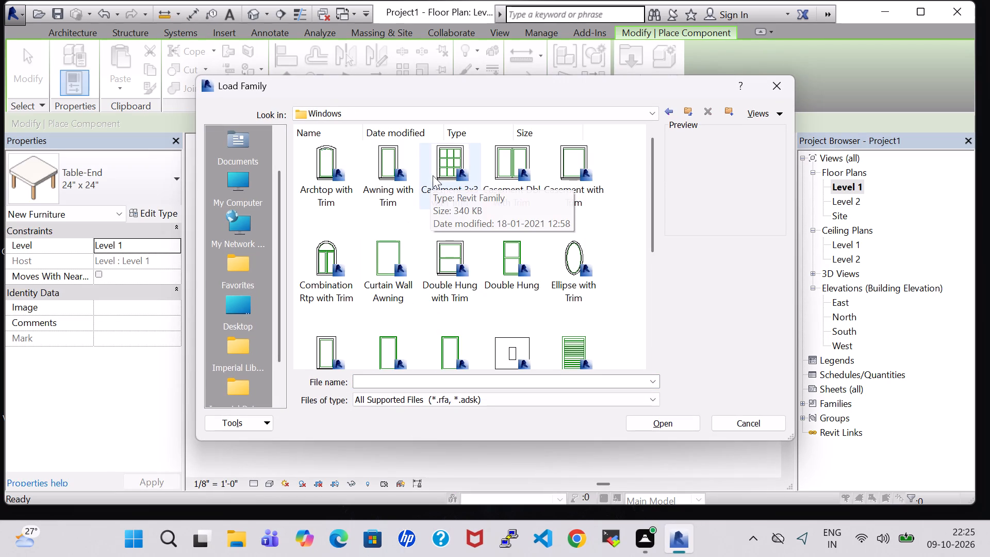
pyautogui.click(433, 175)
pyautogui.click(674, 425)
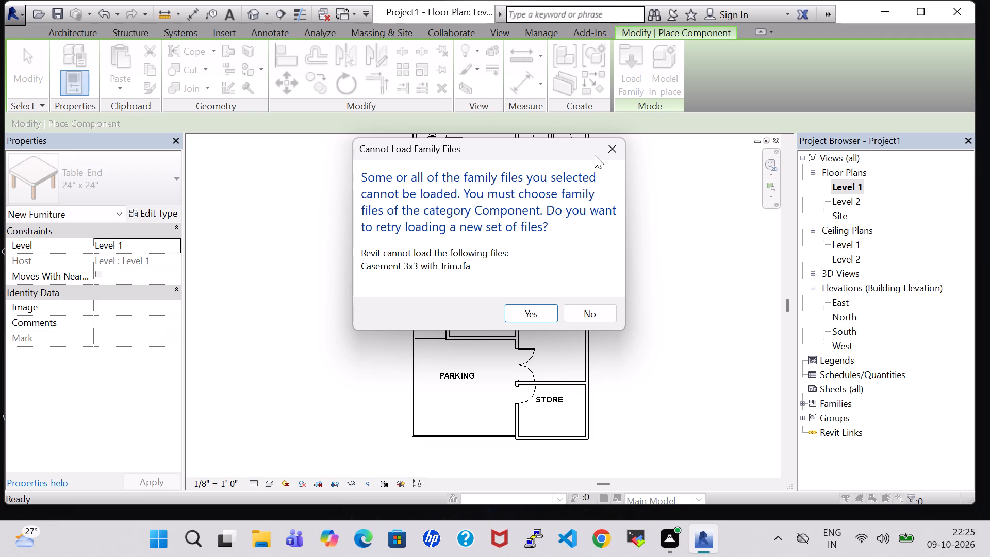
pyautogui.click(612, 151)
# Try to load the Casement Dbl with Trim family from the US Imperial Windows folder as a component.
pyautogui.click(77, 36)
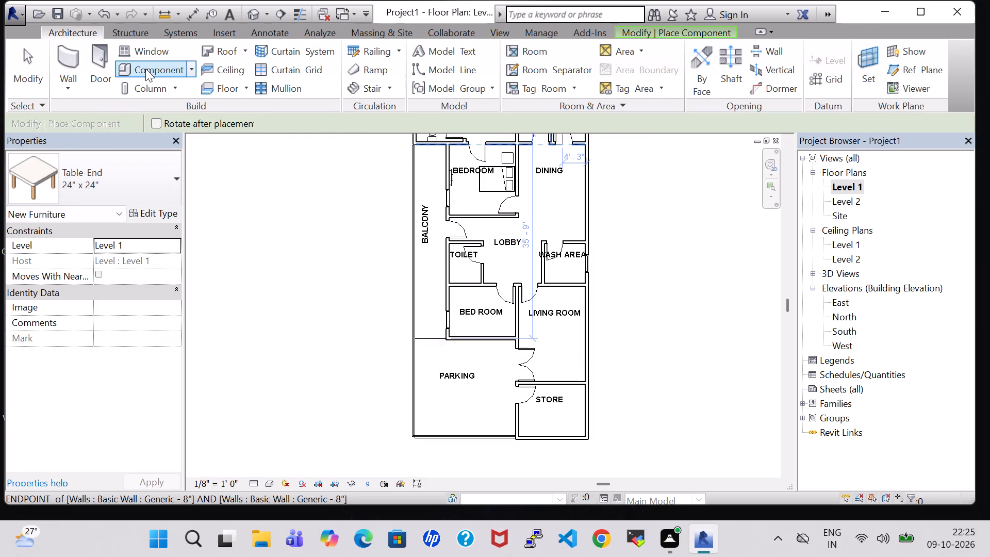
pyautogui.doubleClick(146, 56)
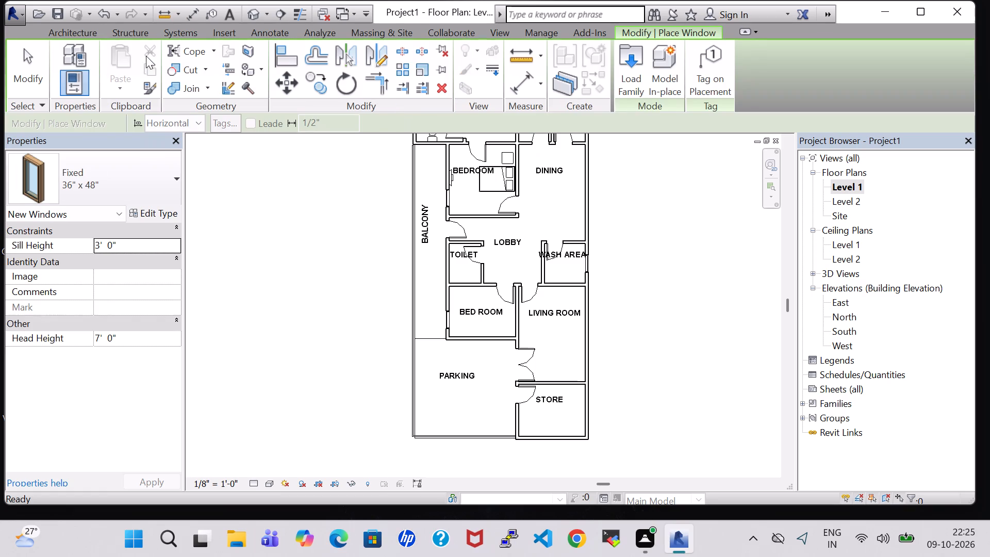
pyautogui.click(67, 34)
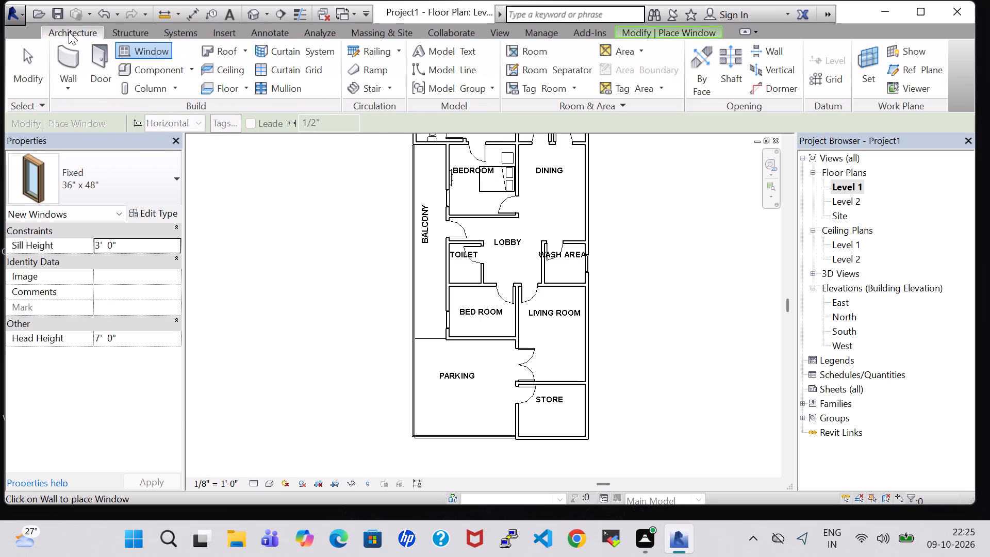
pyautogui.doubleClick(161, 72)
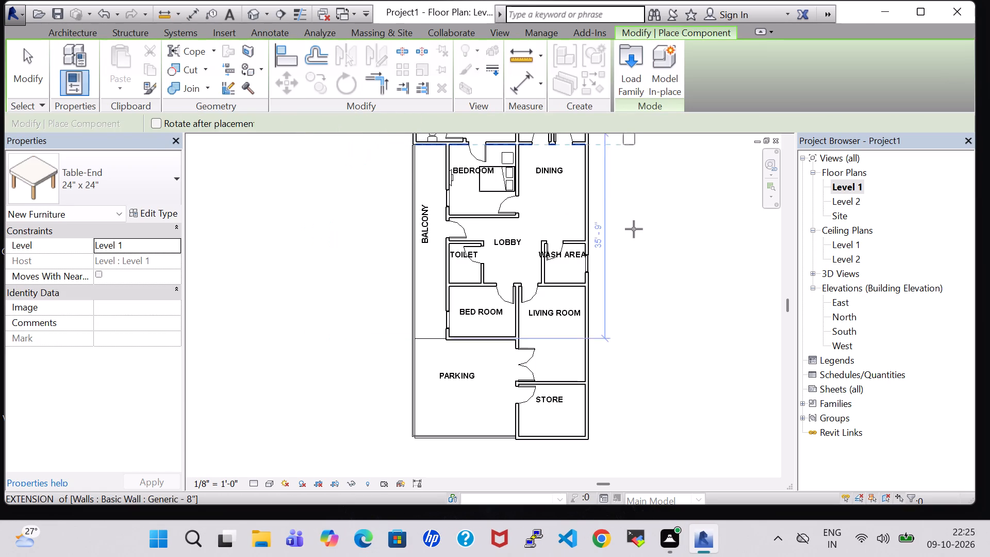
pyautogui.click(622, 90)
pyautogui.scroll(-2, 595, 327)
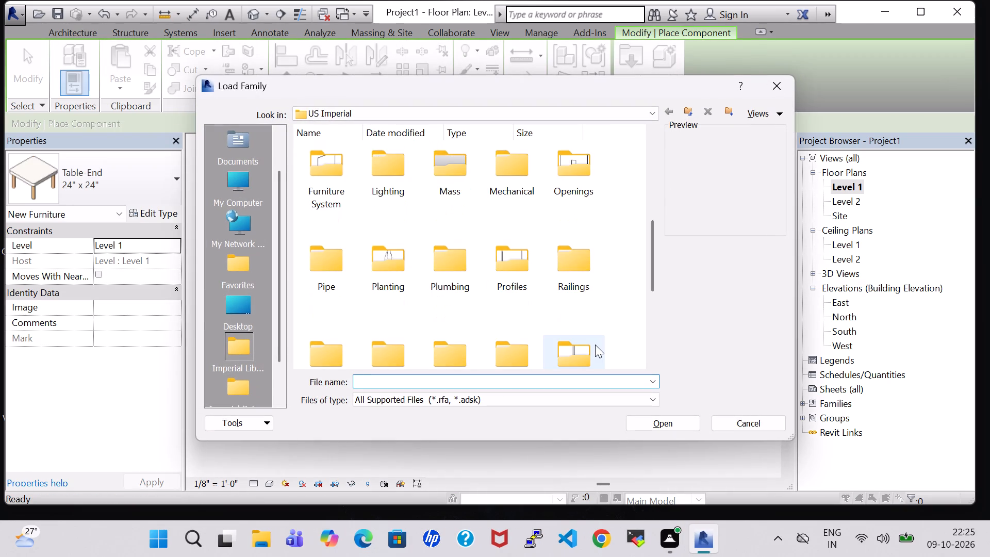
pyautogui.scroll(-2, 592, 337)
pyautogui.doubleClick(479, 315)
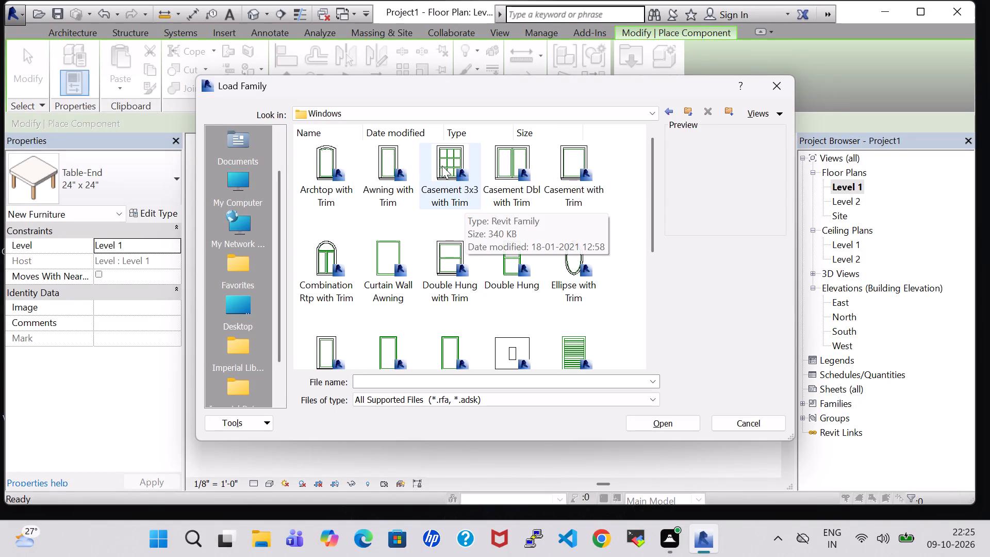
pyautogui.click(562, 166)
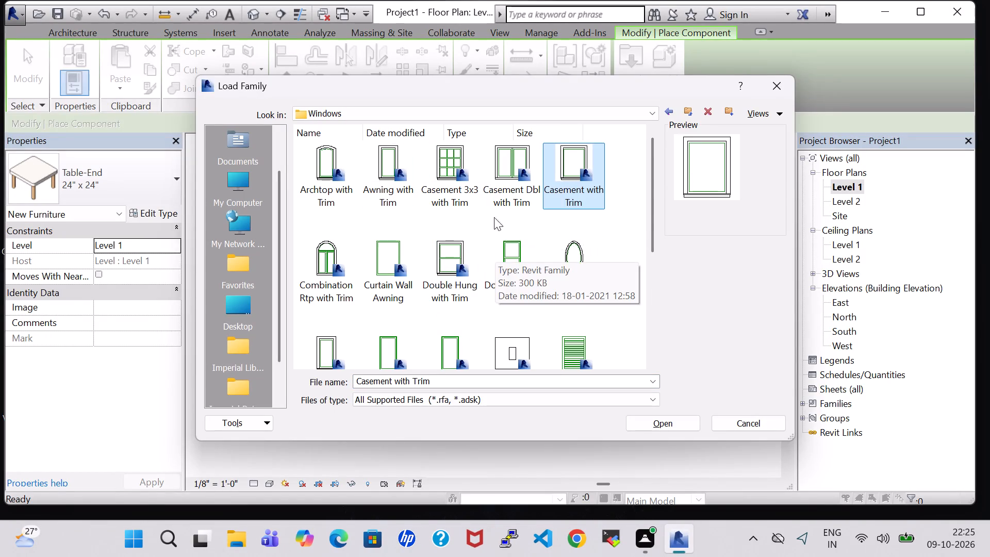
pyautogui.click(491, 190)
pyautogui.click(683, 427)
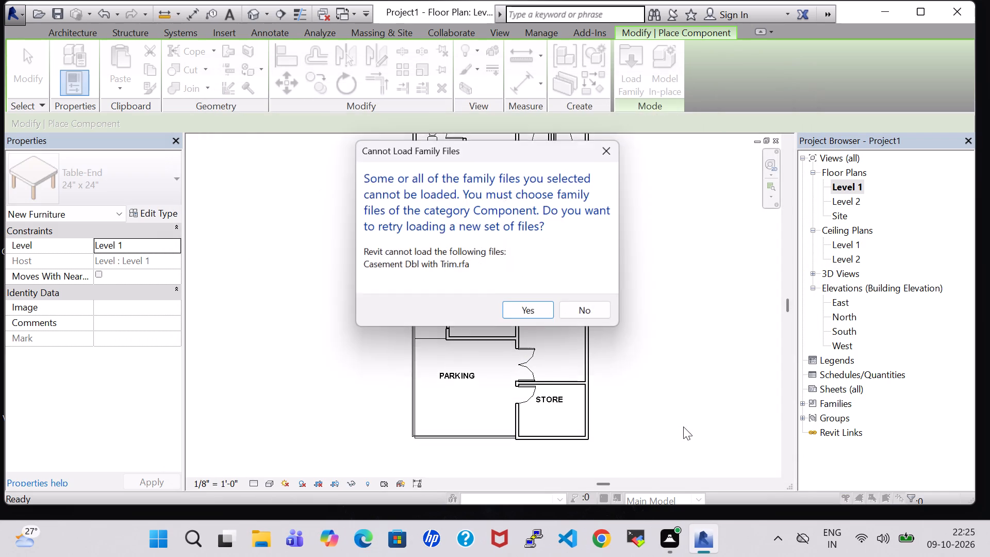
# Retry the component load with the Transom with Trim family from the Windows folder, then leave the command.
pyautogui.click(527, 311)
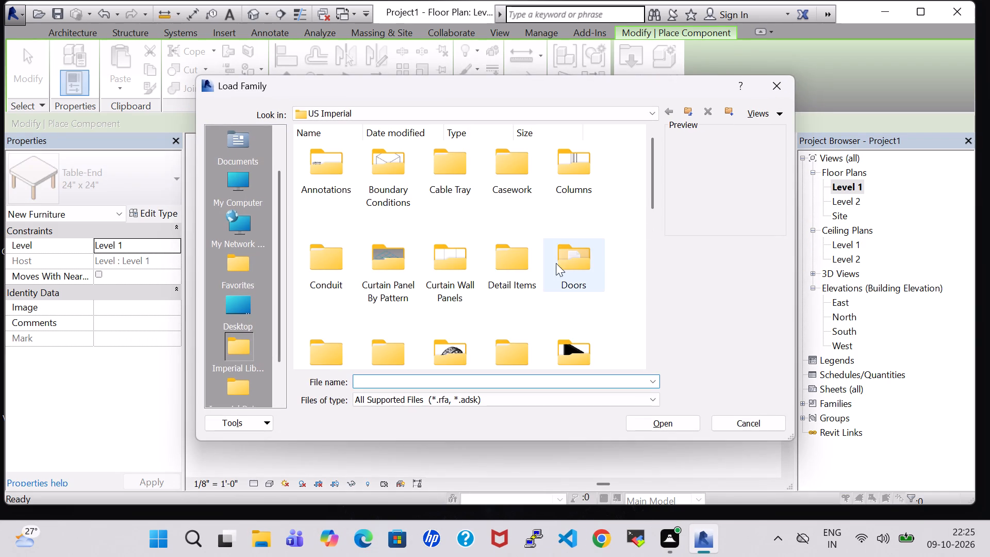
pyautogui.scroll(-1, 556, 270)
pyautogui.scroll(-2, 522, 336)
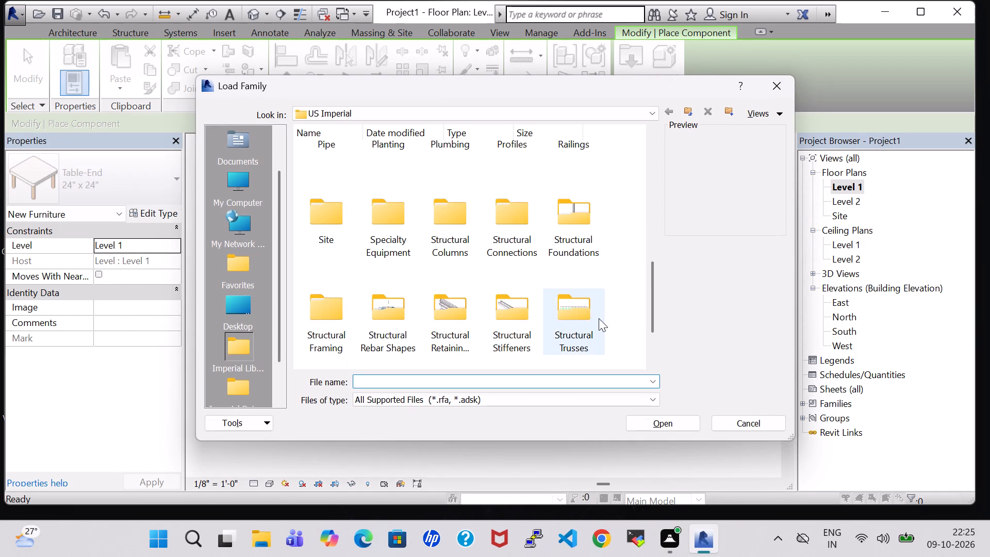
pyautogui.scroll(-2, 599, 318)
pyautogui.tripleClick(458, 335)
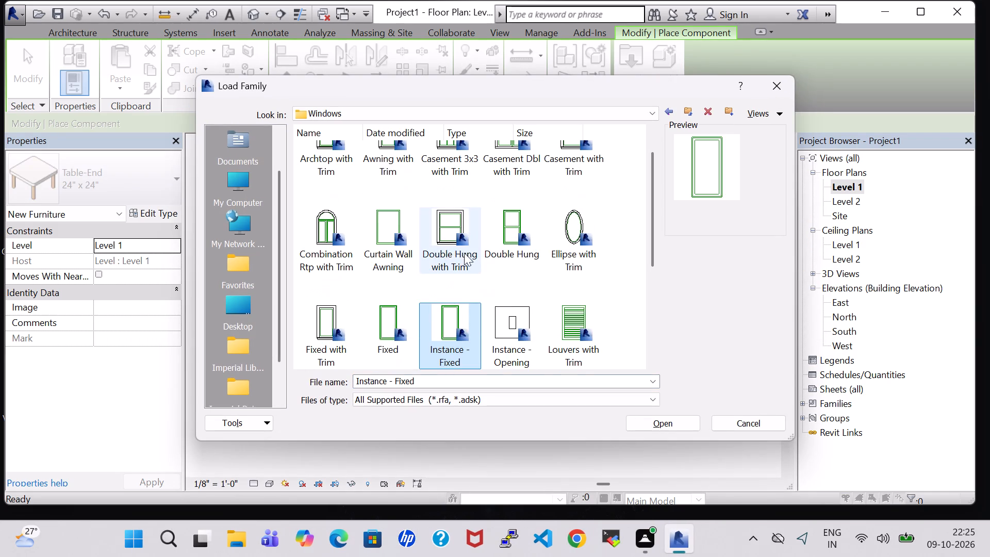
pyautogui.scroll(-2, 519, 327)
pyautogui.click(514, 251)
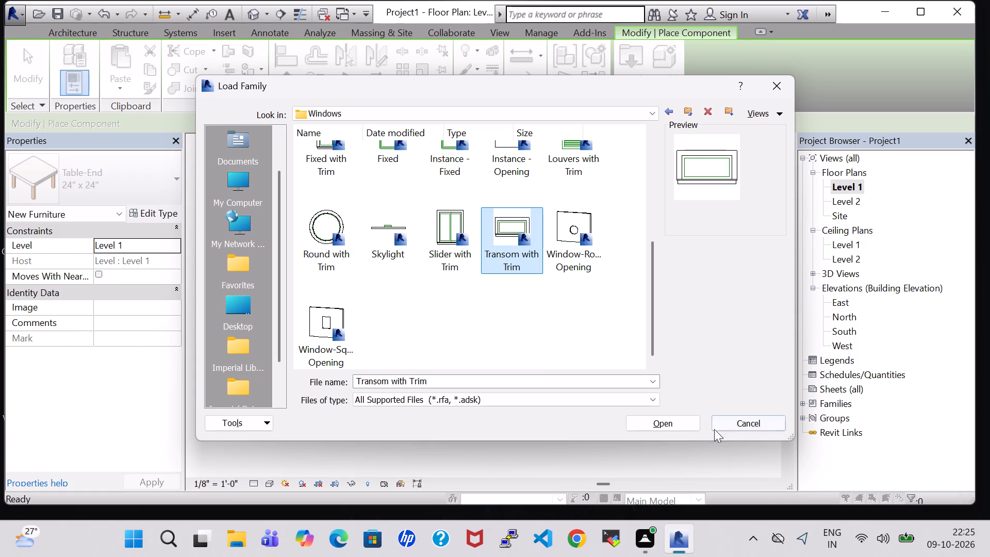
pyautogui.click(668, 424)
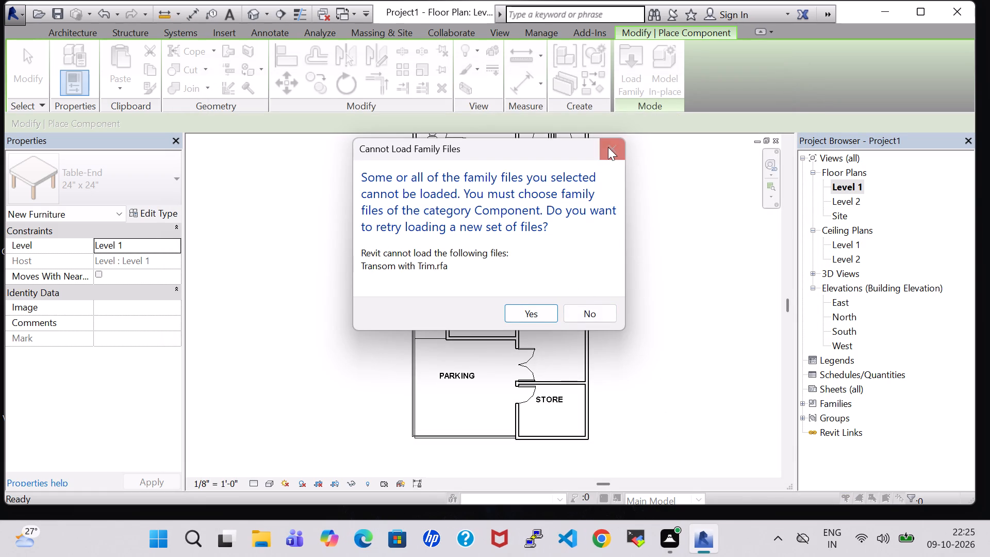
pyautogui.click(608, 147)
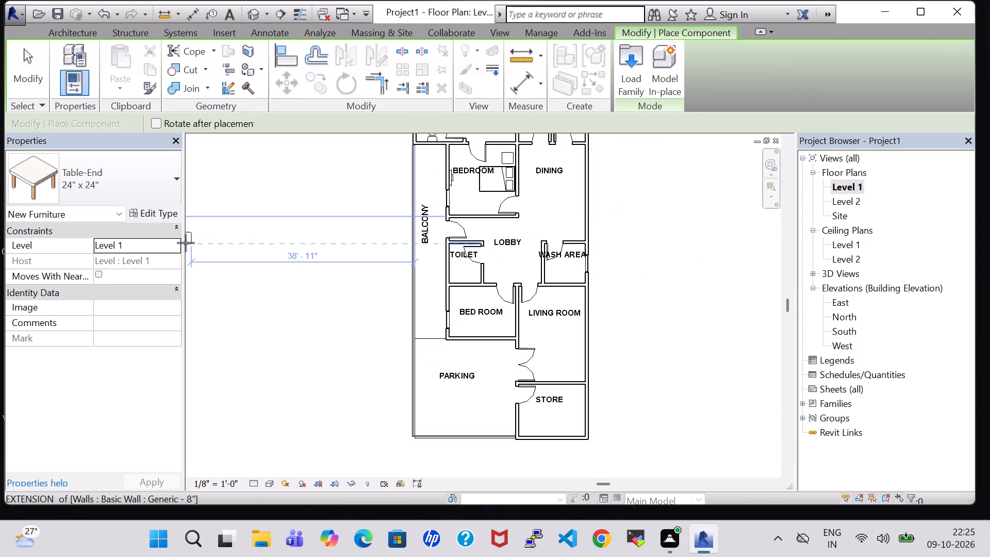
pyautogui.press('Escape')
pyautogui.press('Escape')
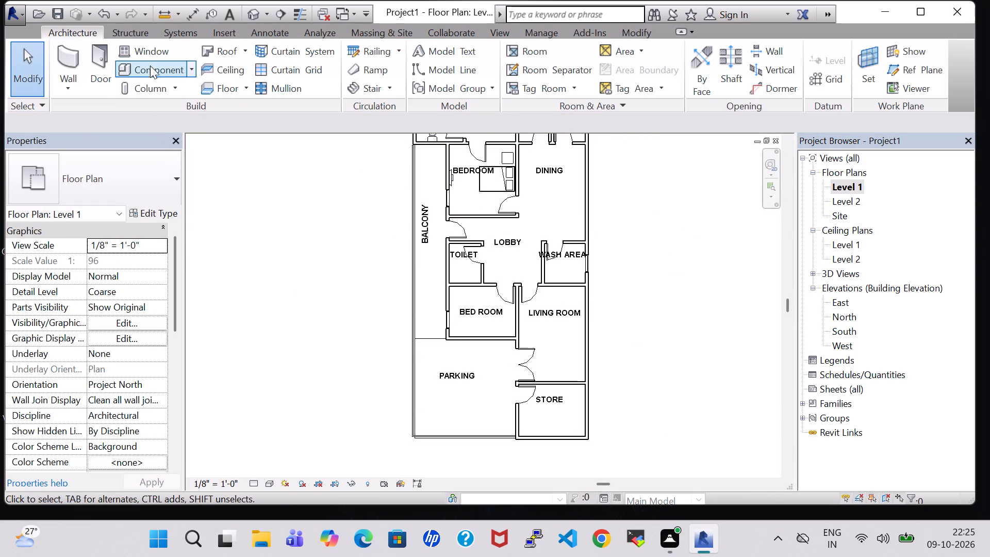
# Look through the available component types, from Bed-Box to TV - Flat Screen, for a window family.
pyautogui.click(151, 52)
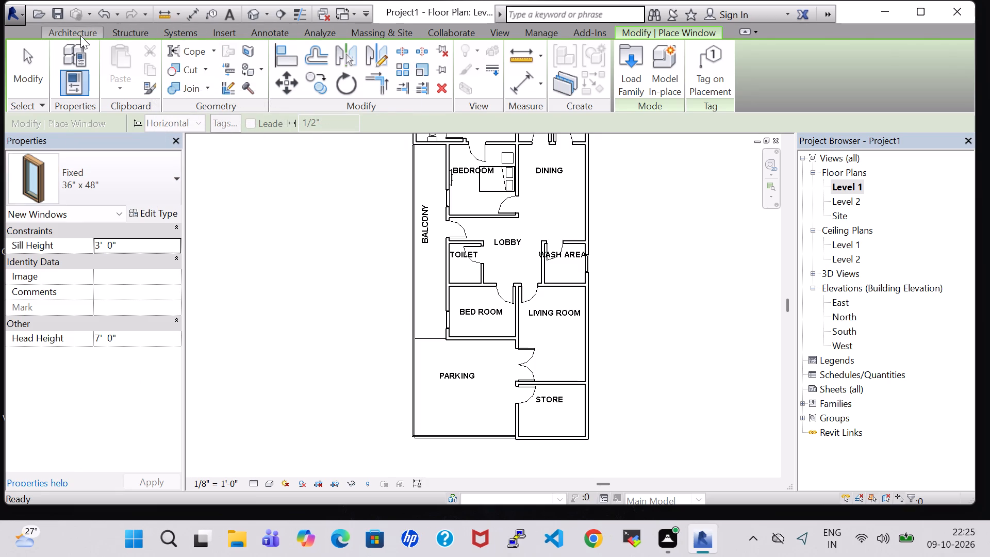
pyautogui.click(80, 36)
pyautogui.click(146, 69)
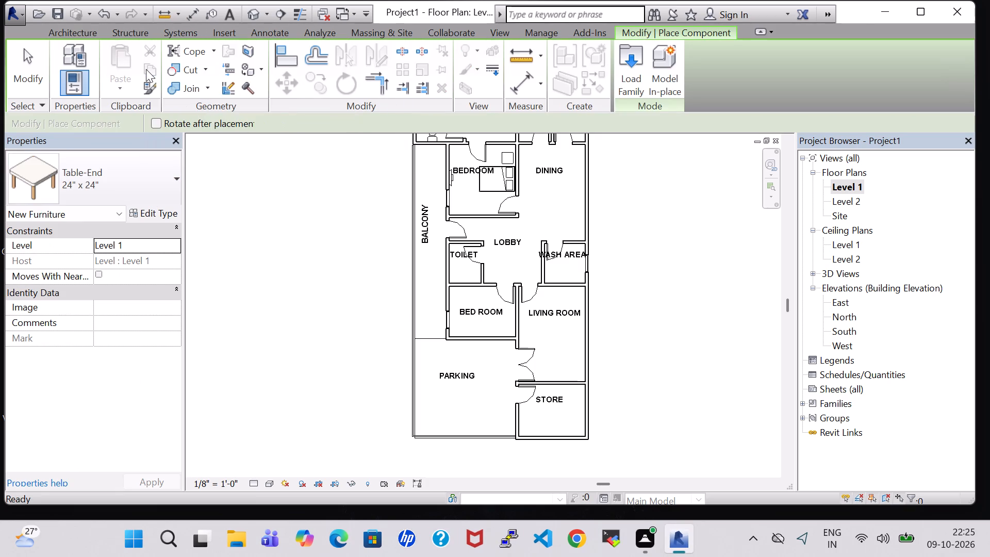
pyautogui.click(167, 173)
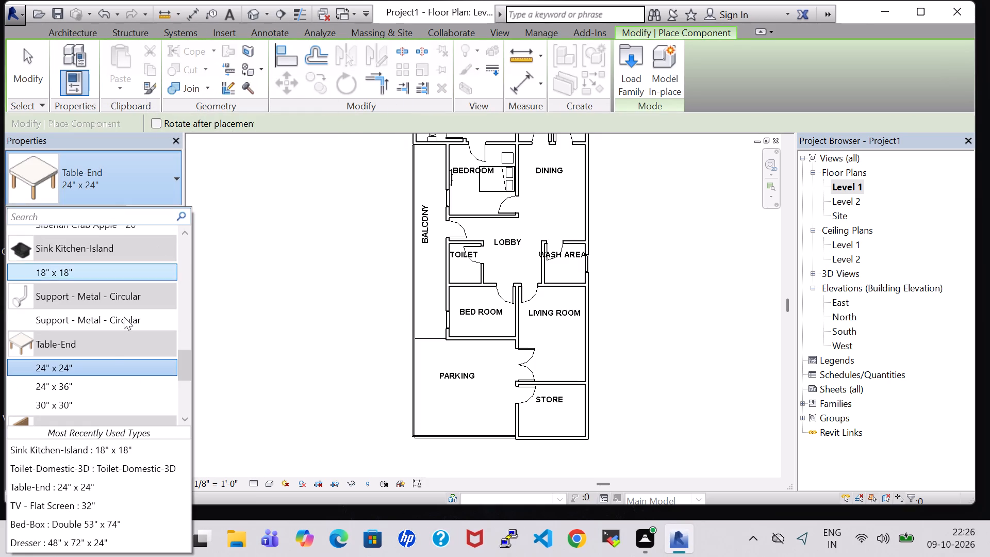
pyautogui.scroll(10, 109, 342)
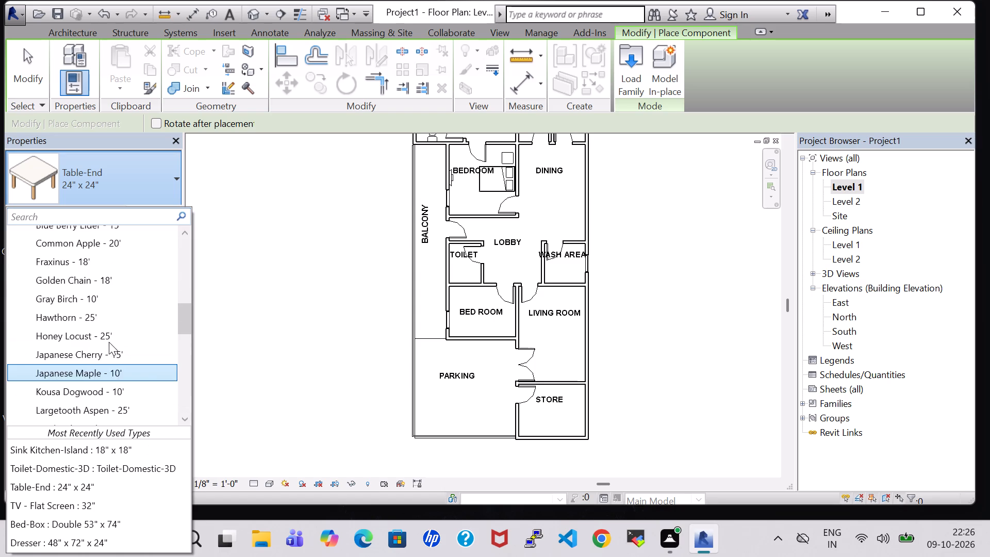
pyautogui.scroll(11, 109, 342)
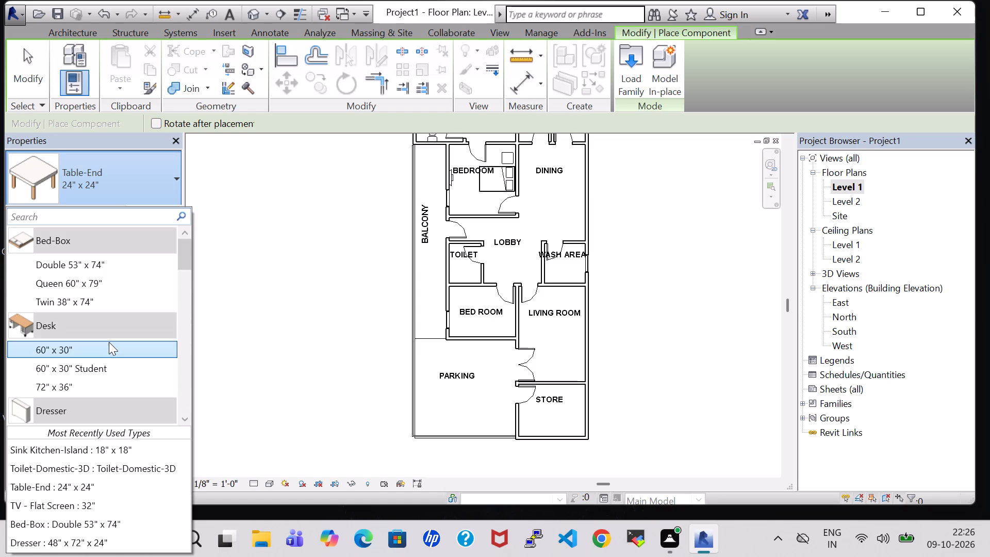
pyautogui.scroll(6, 109, 342)
pyautogui.scroll(-13, 109, 342)
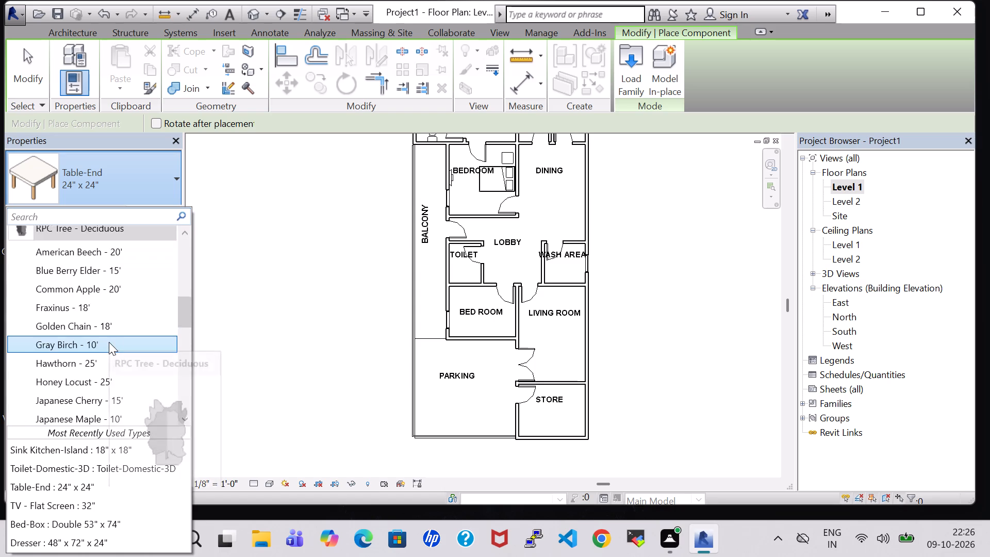
pyautogui.scroll(-20, 109, 342)
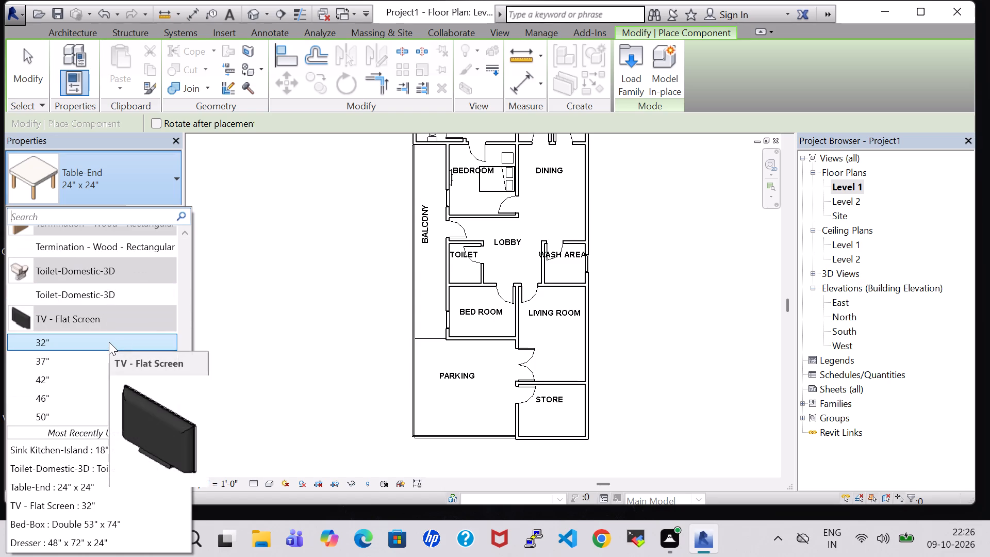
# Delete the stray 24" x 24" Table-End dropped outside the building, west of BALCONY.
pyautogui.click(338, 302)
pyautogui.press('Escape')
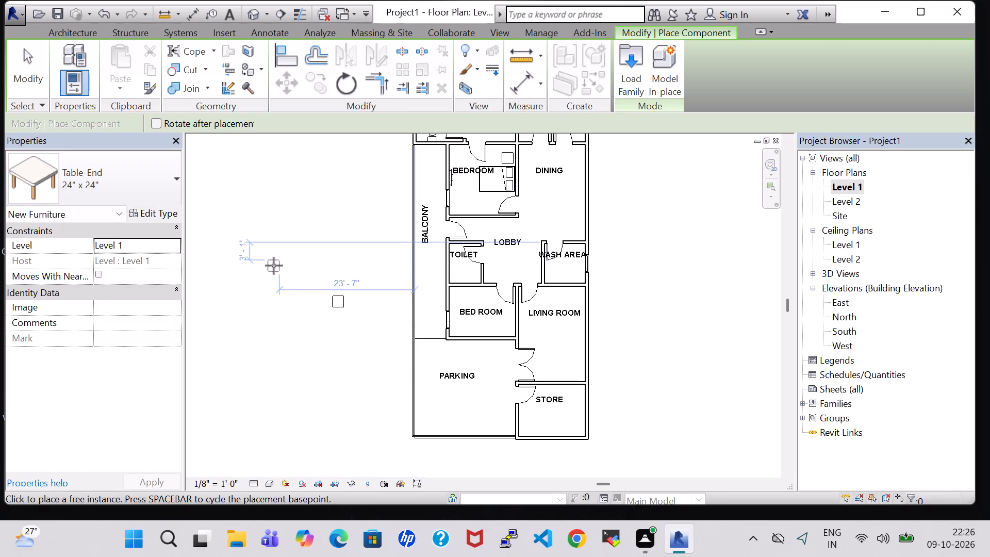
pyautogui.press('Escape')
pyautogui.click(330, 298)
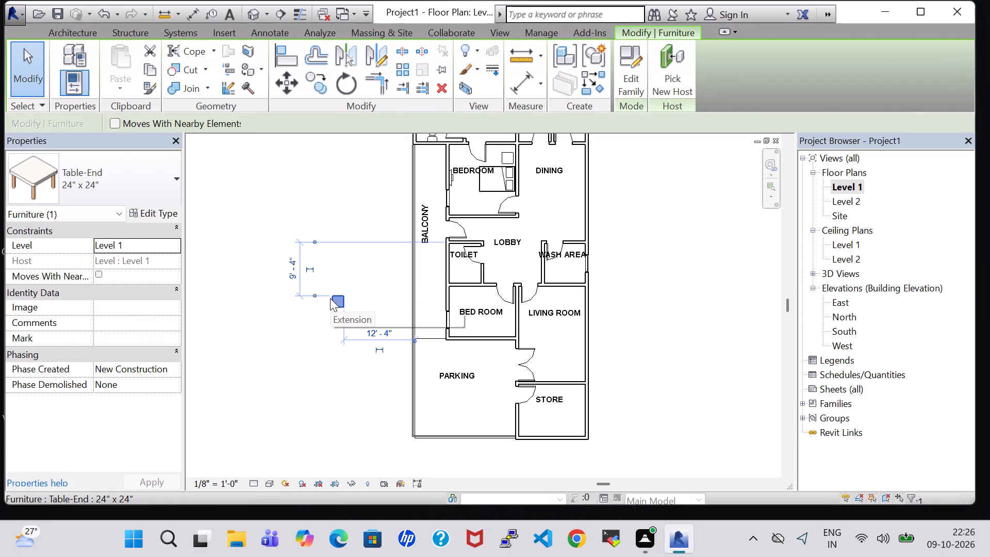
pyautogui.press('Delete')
# Load the Casement 3x3 with Trim family from the US Imperial Windows folder using the Window command.
pyautogui.click(131, 51)
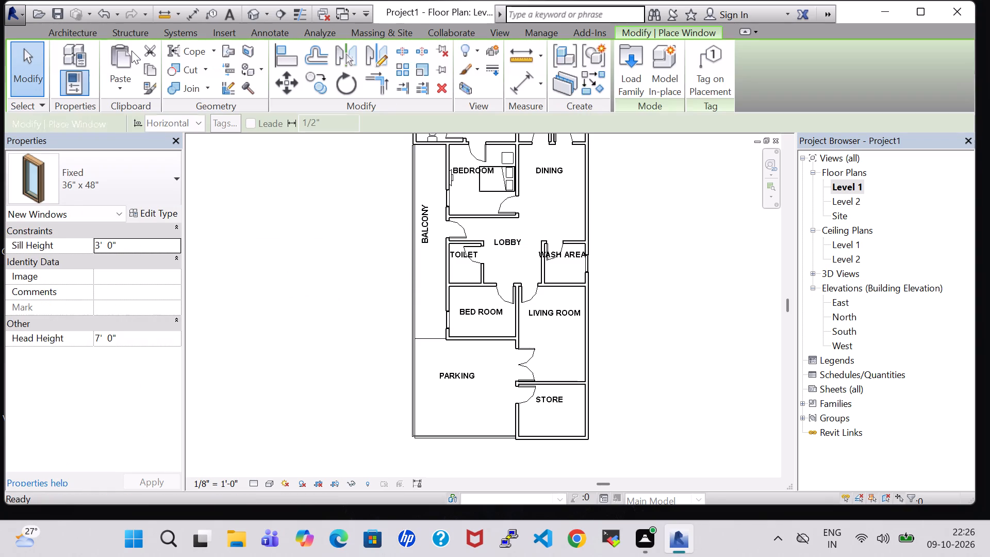
pyautogui.click(153, 183)
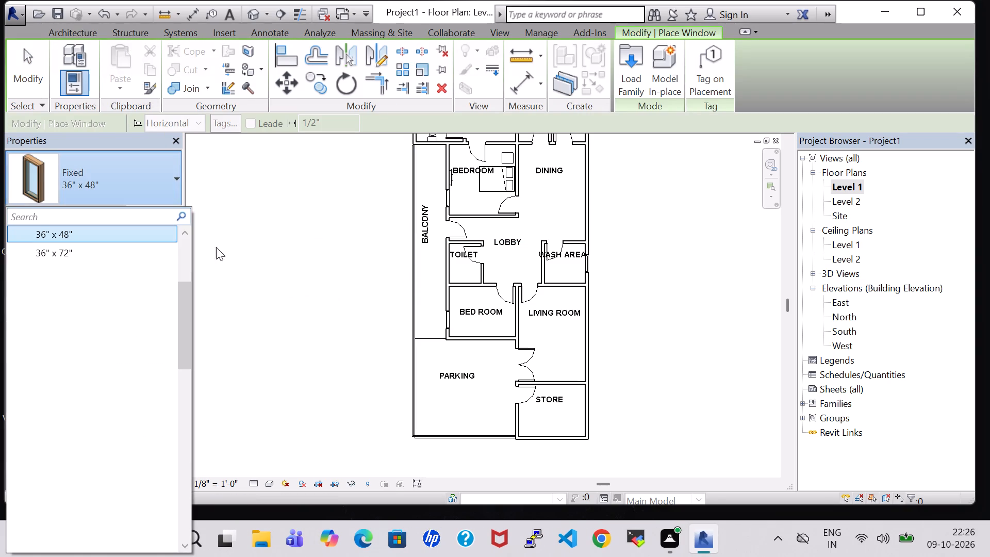
pyautogui.click(105, 253)
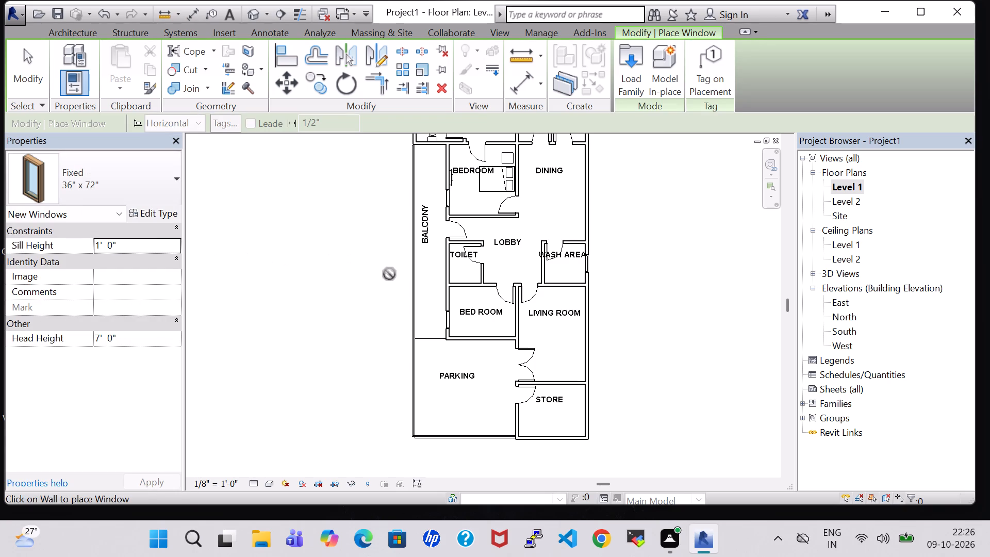
pyautogui.click(643, 71)
pyautogui.scroll(-7, 506, 224)
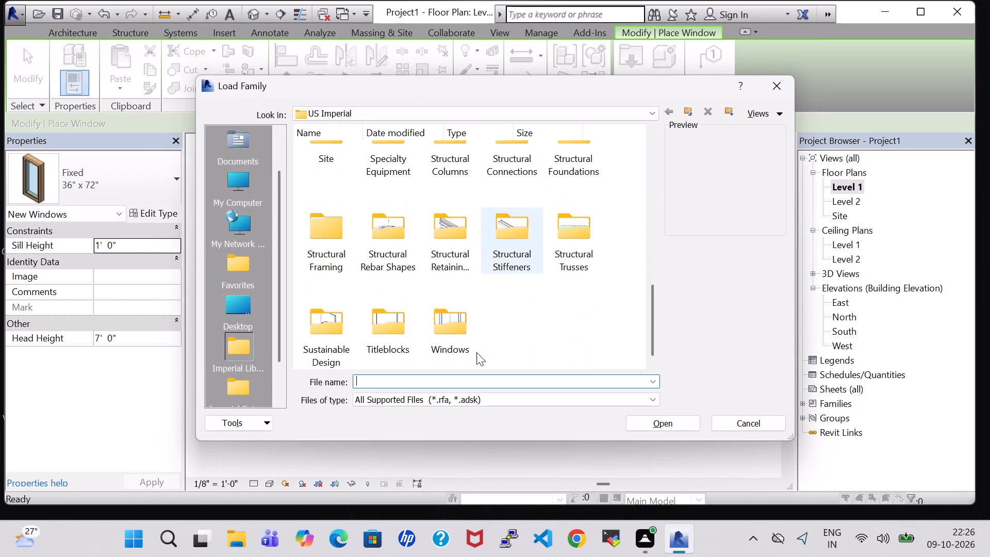
pyautogui.doubleClick(461, 335)
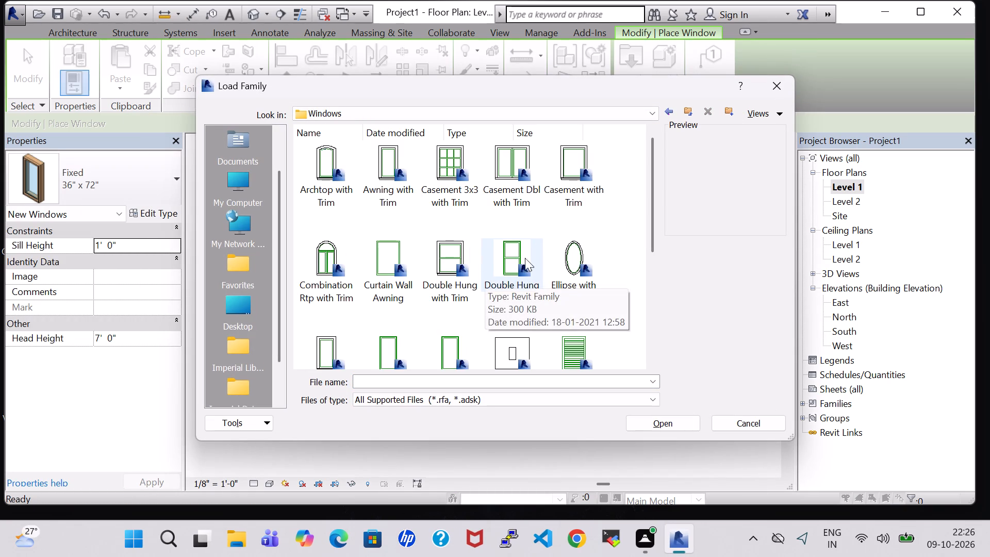
pyautogui.click(466, 182)
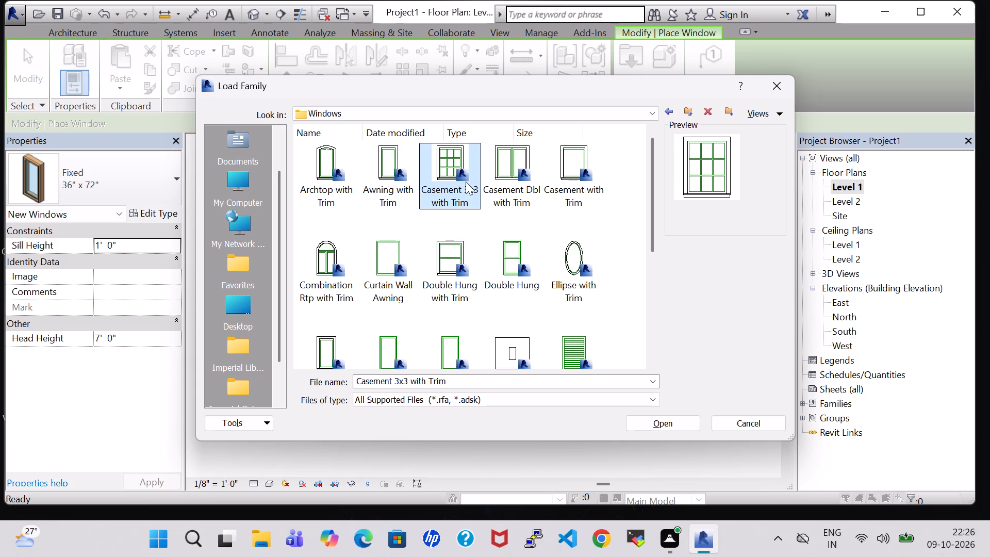
pyautogui.click(666, 428)
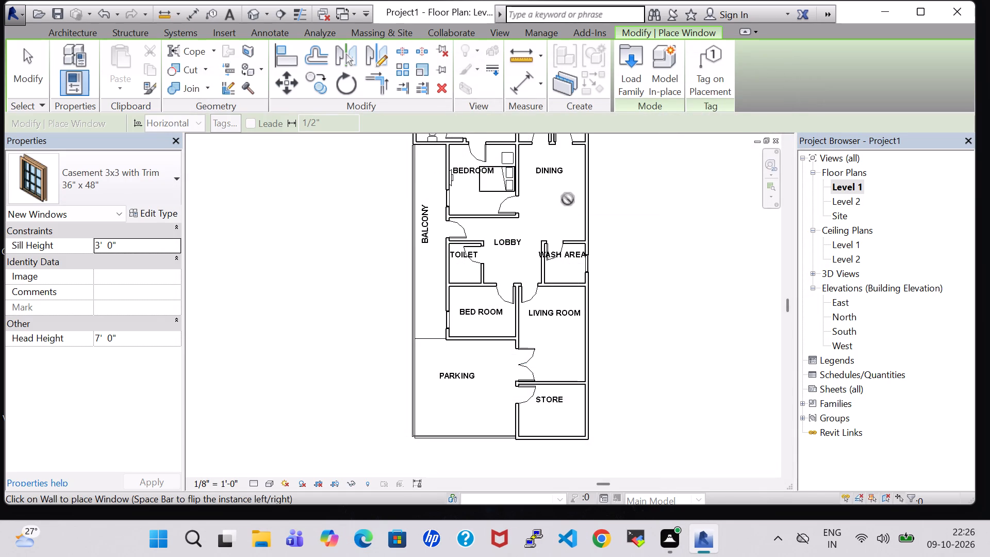
# Place a Casement 3x3 with Trim 36" x 48" window centred in LIVING ROOM's east wall, 8'-6 1/2" from each end.
pyautogui.moveTo(568, 199); pyautogui.dragTo(574, 319, button='middle')
pyautogui.scroll(1, 574, 319)
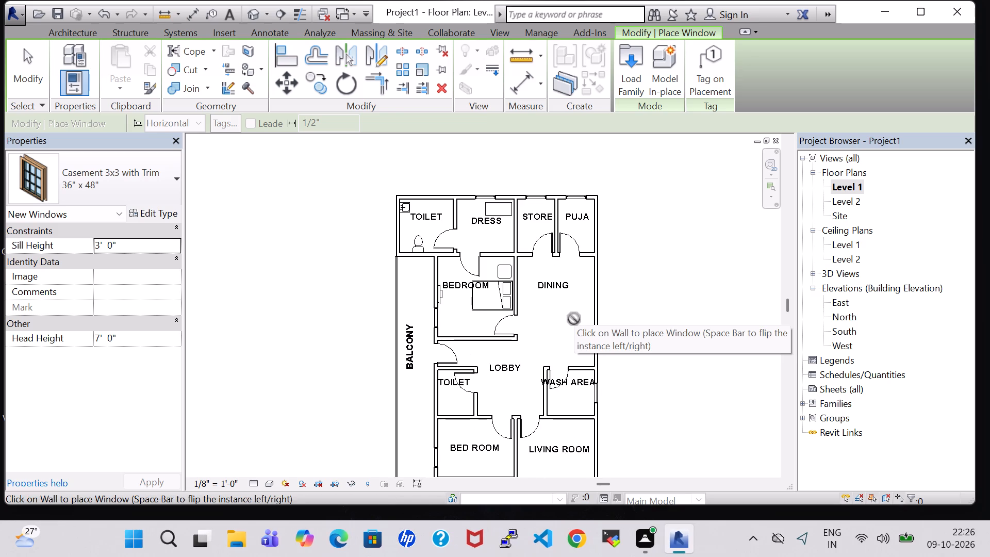
pyautogui.scroll(-2, 574, 319)
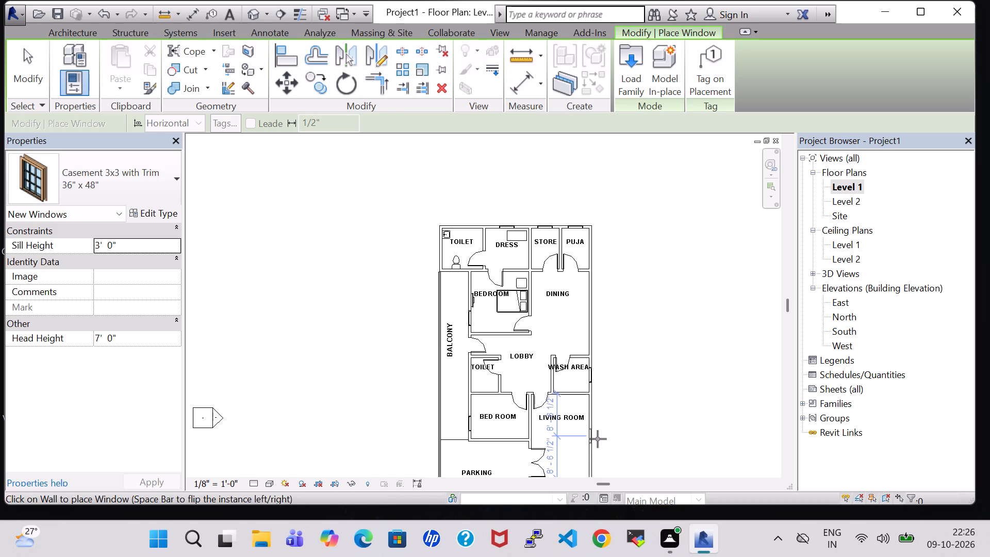
pyautogui.click(598, 442)
pyautogui.moveTo(602, 418); pyautogui.dragTo(591, 296, button='middle')
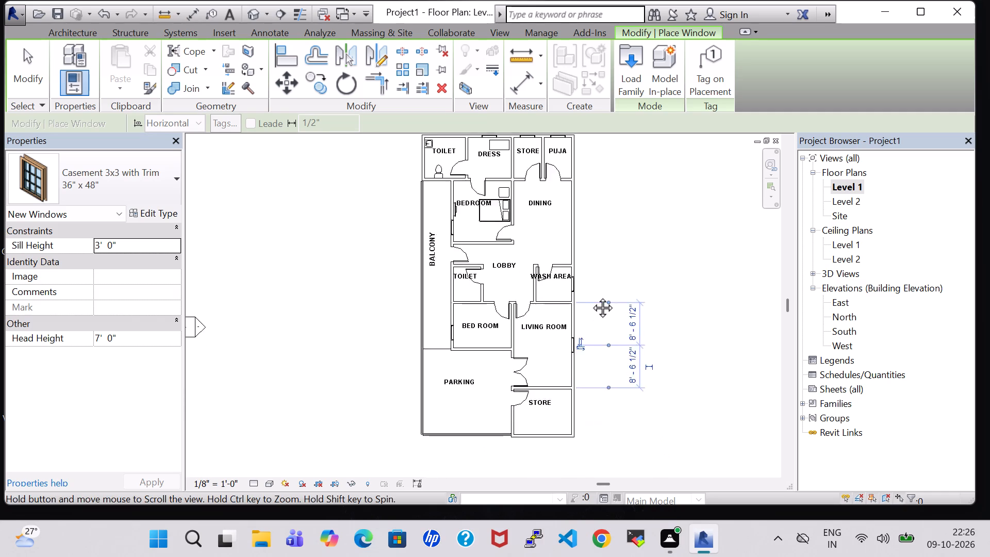
pyautogui.moveTo(591, 296); pyautogui.dragTo(601, 268, button='middle')
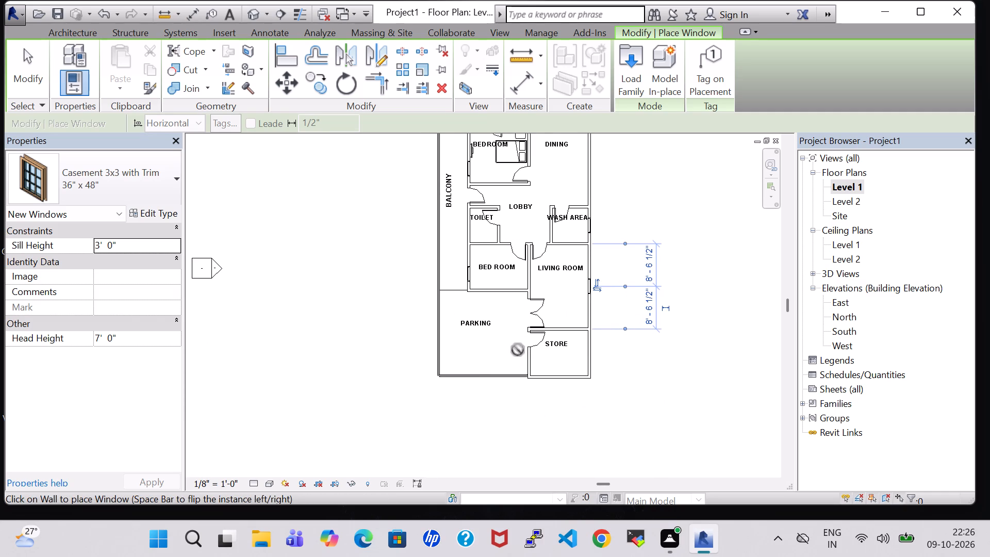
# Place a Casement 3x3 with Trim 36" x 48" window centred in DINING's east wall, 8'-7 1/2" from each end.
pyautogui.moveTo(613, 169); pyautogui.dragTo(634, 303, button='middle')
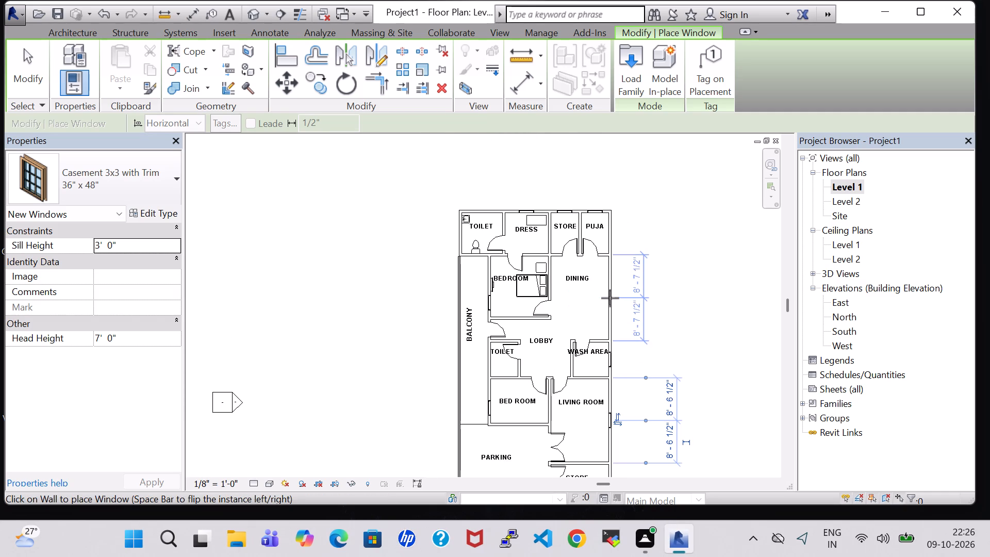
pyautogui.click(613, 298)
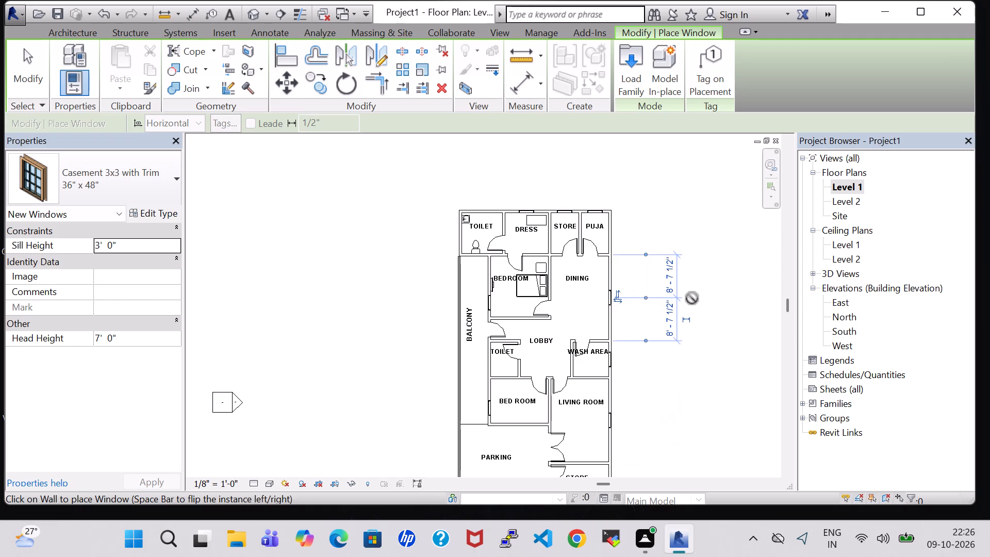
pyautogui.press('Escape')
pyautogui.press('Escape')
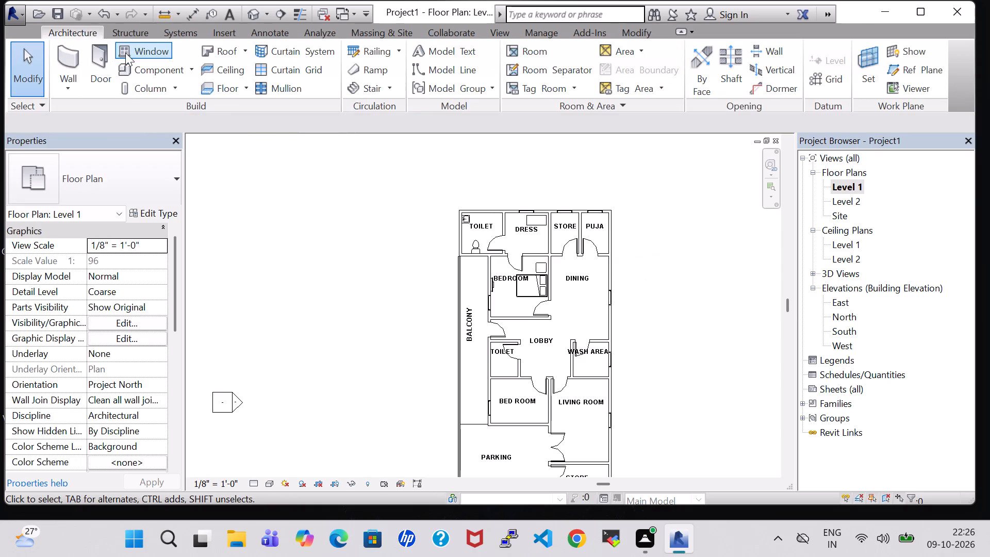
# Load the Transom with Trim family from the US Imperial Windows folder using the Window command.
pyautogui.click(129, 54)
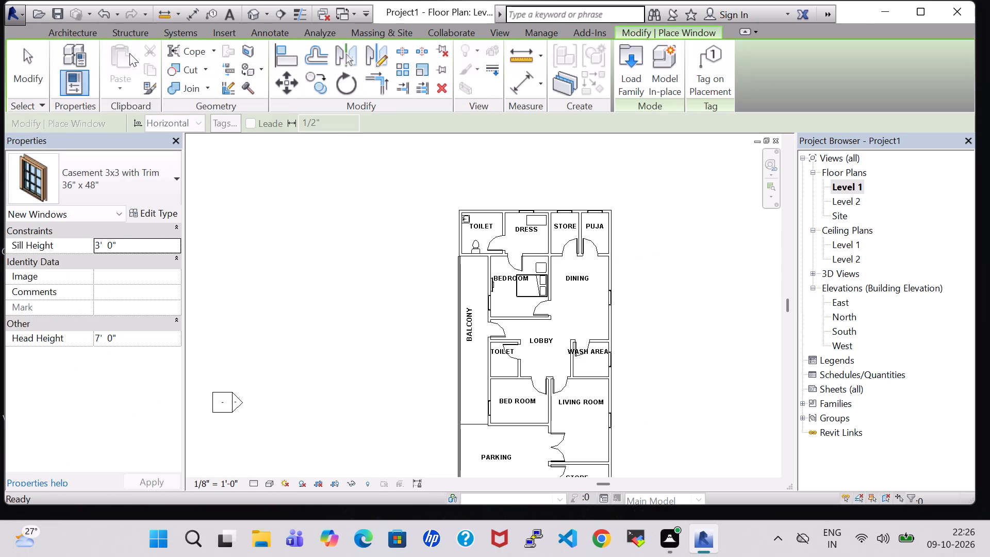
pyautogui.click(637, 71)
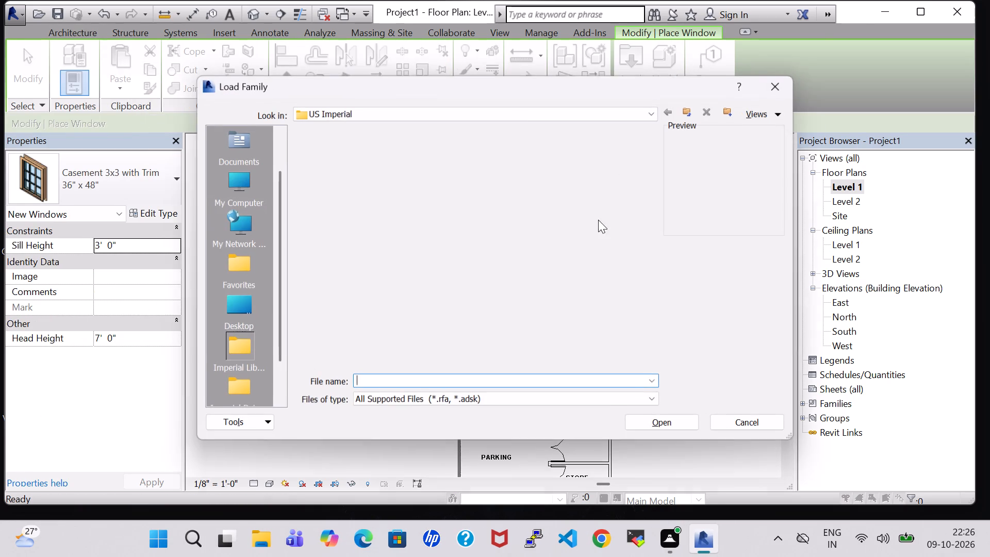
pyautogui.click(578, 348)
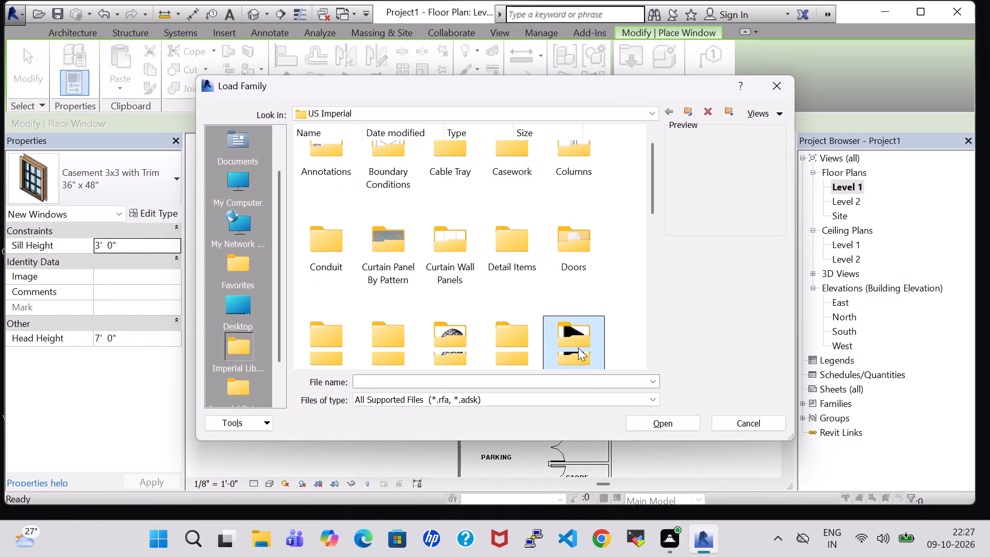
pyautogui.press('w')
pyautogui.doubleClick(423, 307)
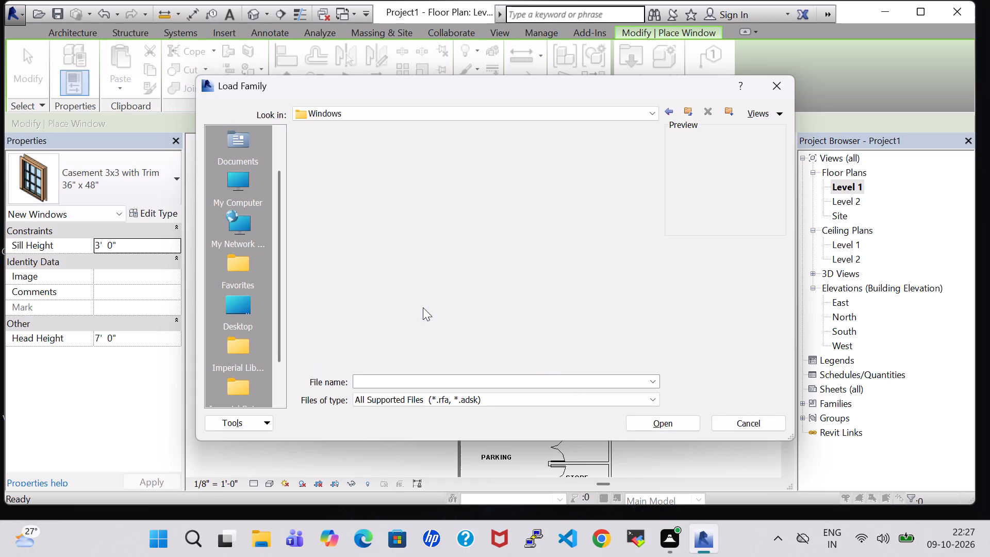
pyautogui.scroll(-1, 483, 339)
pyautogui.click(496, 303)
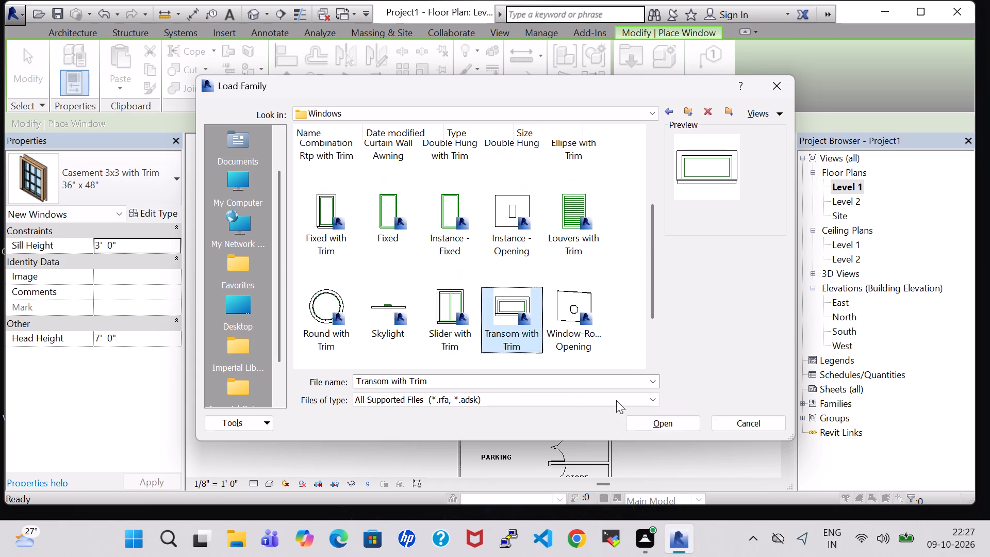
pyautogui.click(673, 427)
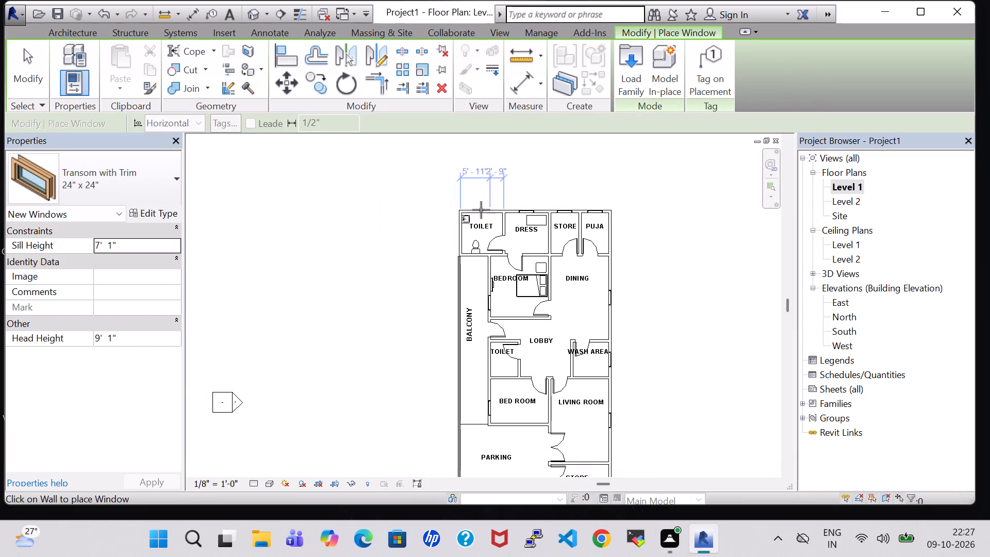
# Place a Transom with Trim 24" x 24" window centred in the north wall of the TOILET beside DRESS, 4'-4" from each end.
pyautogui.scroll(8, 484, 210)
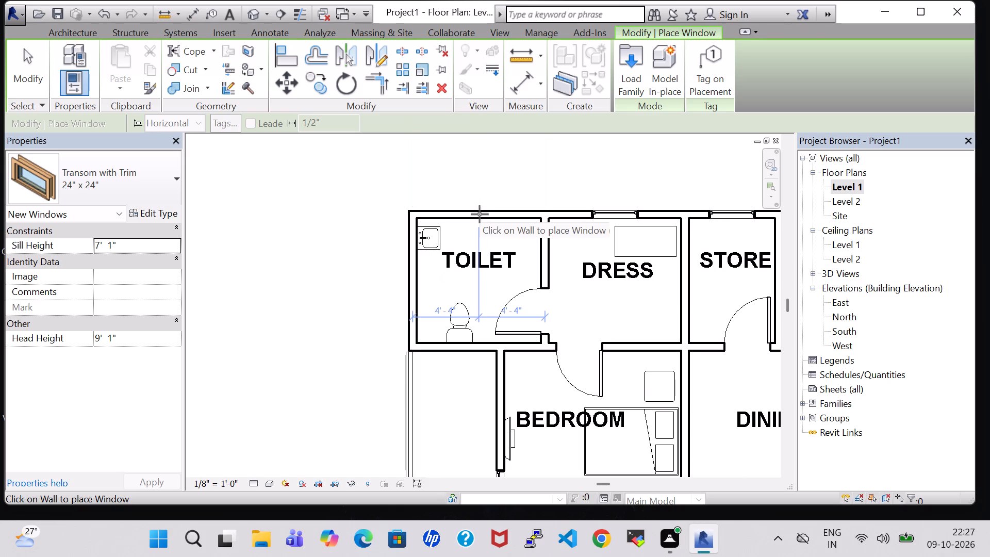
pyautogui.click(480, 214)
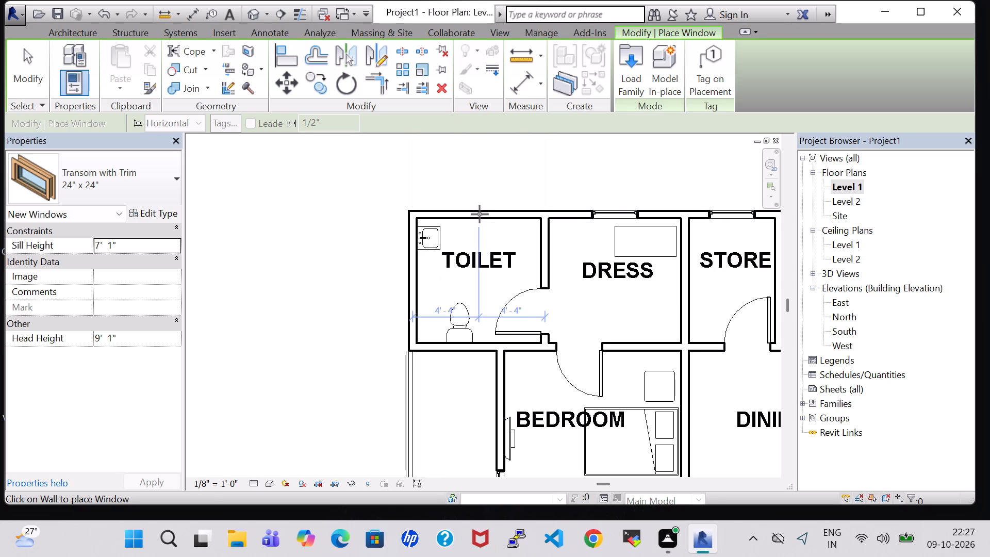
# Place a Transom with Trim 24" x 24" window centred in the west wall of the TOILET beside LOBBY, 3'-8 1/2" from each end.
pyautogui.scroll(-5, 556, 243)
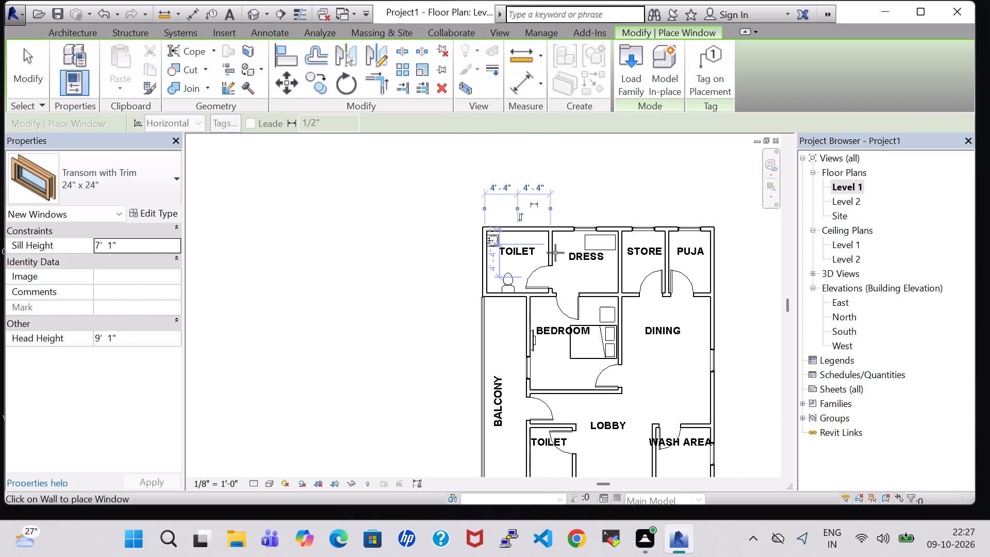
pyautogui.moveTo(675, 386); pyautogui.dragTo(628, 268, button='middle')
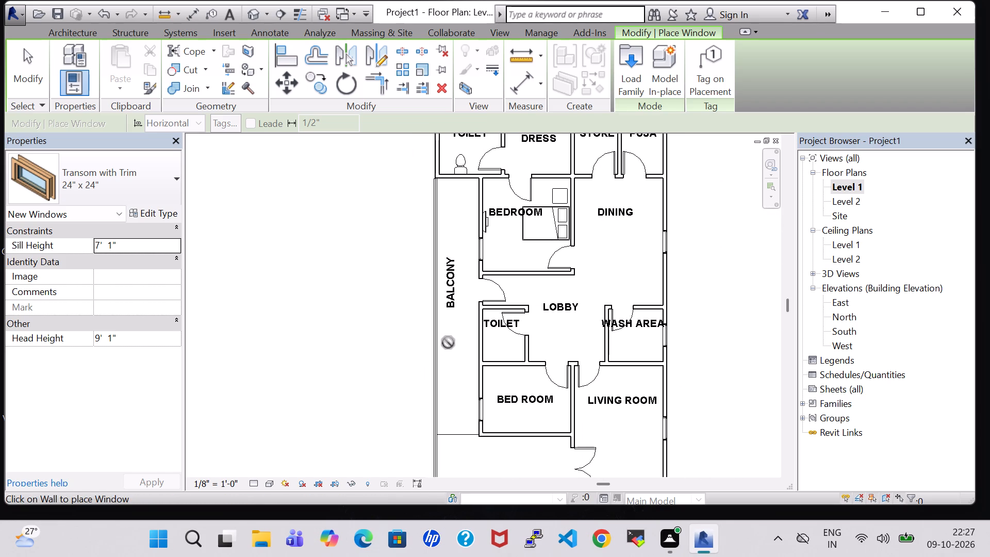
pyautogui.click(481, 335)
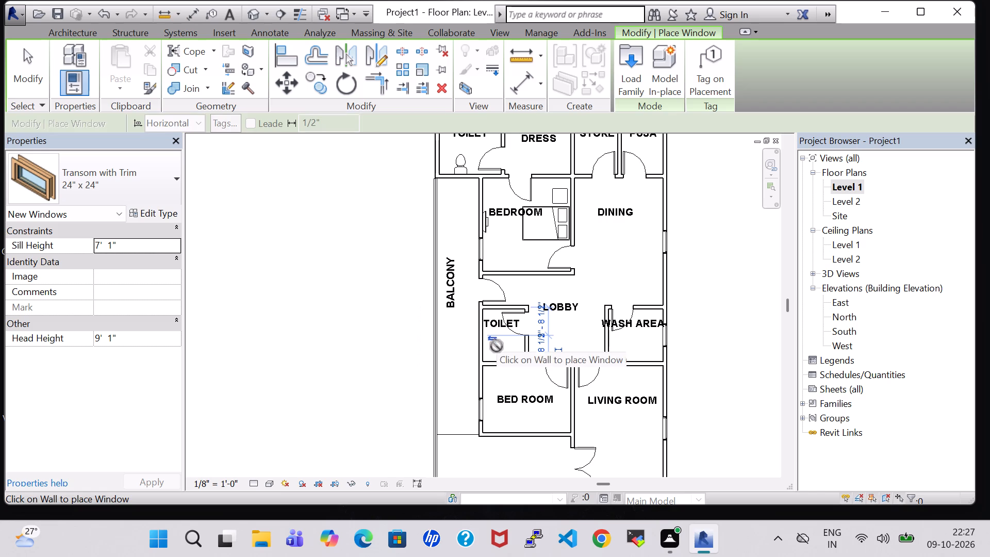
pyautogui.scroll(-2, 637, 352)
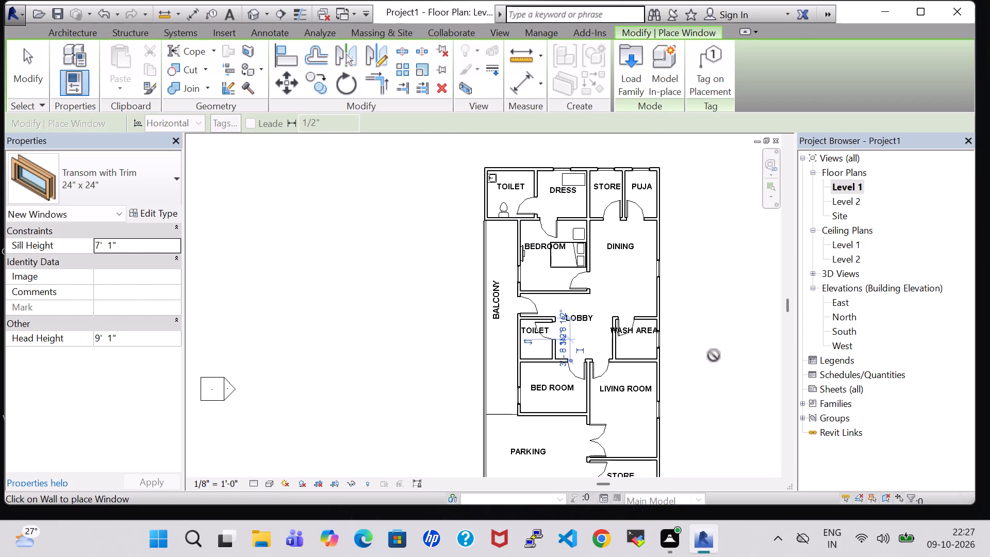
pyautogui.press('Escape')
pyautogui.press('Escape')
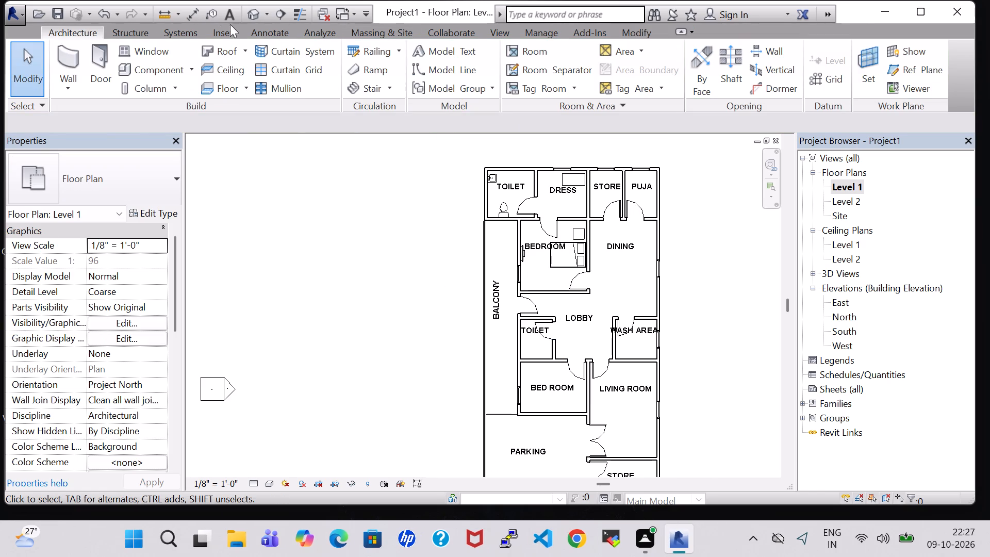
# In the 3D view, set the Unconnected Height of the two narrow-looking walls rising above the others to 10' 0".
pyautogui.click(254, 9)
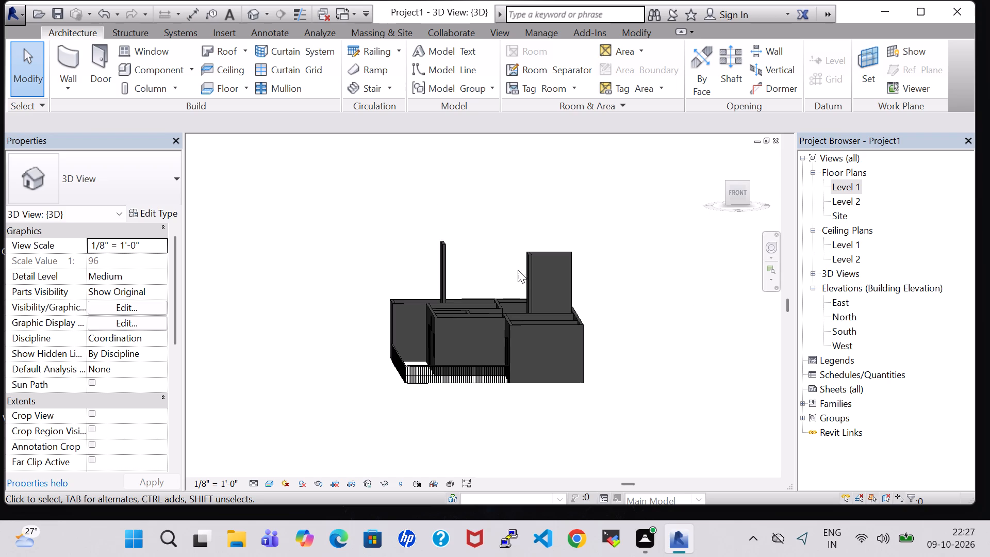
pyautogui.click(524, 256)
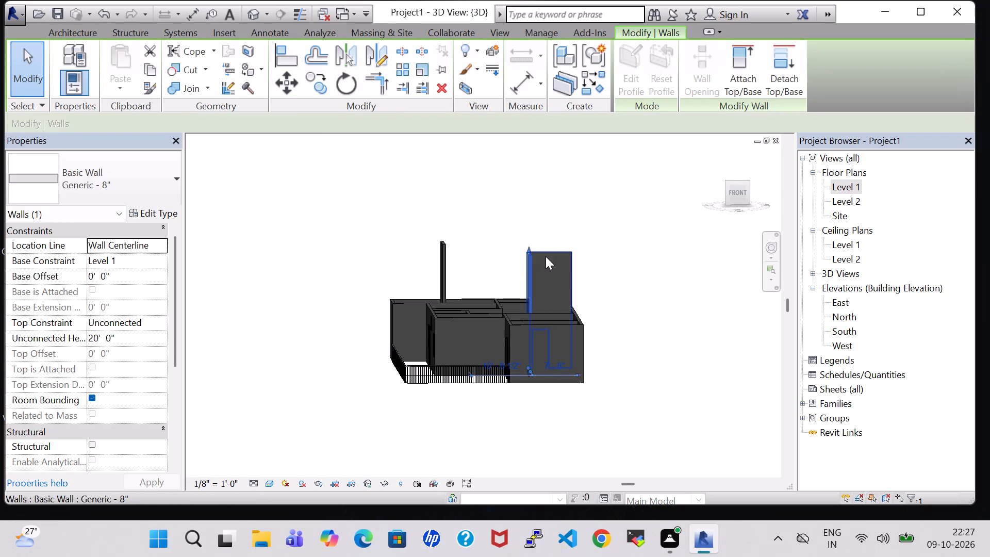
pyautogui.keyDown('ctrl'); pyautogui.click(439, 256); pyautogui.keyUp('ctrl')
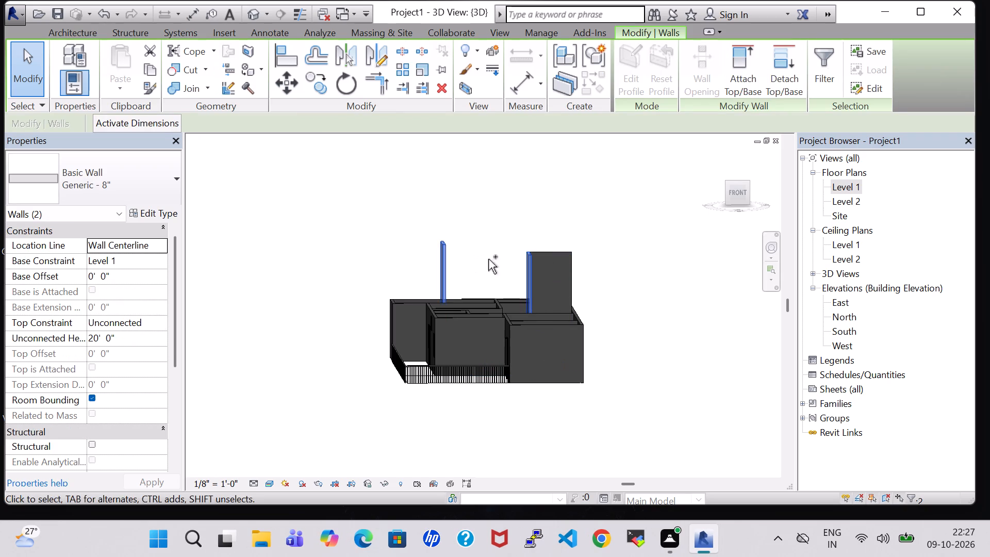
pyautogui.keyDown('ctrl'); pyautogui.click(565, 263); pyautogui.keyUp('ctrl')
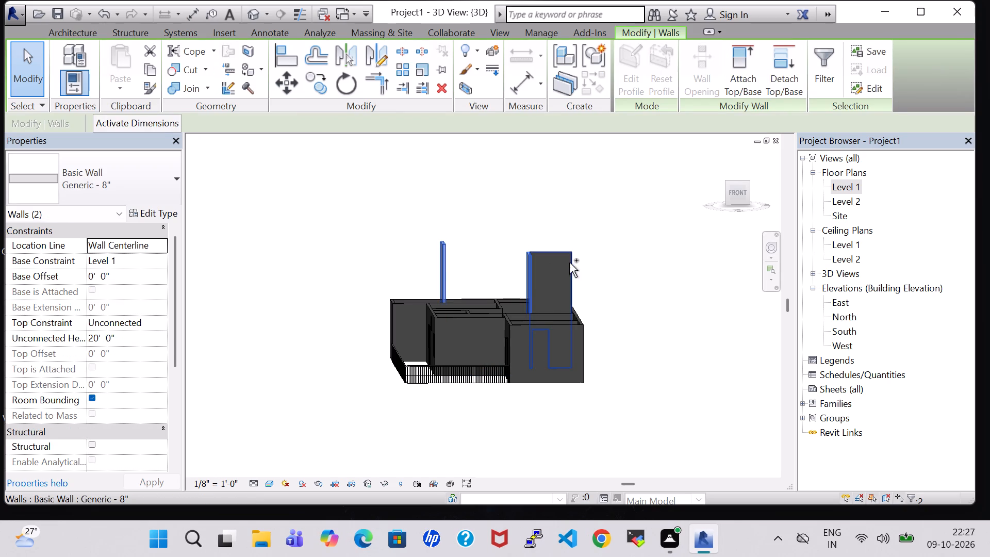
pyautogui.click(94, 340)
pyautogui.press('BackSpace')
pyautogui.press('1')
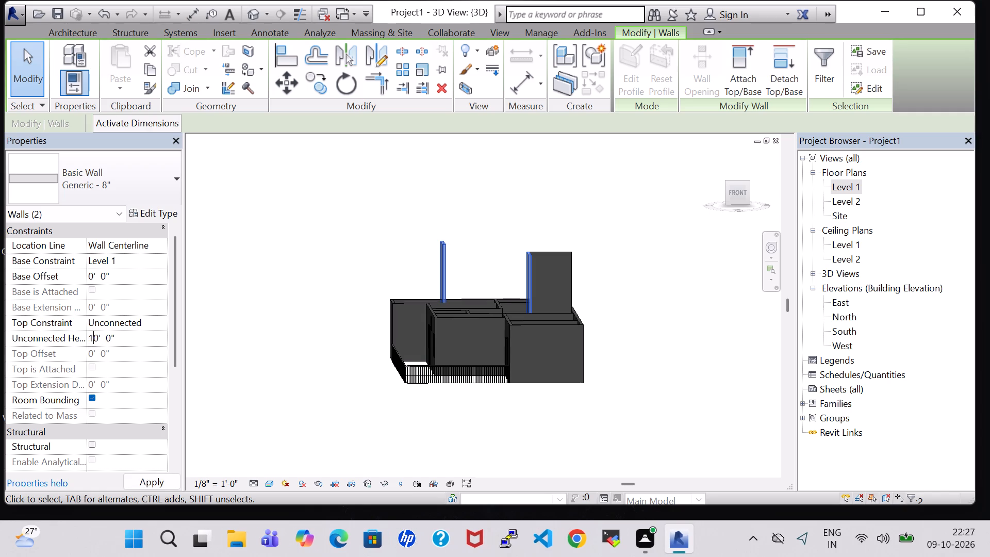
pyautogui.press('Return')
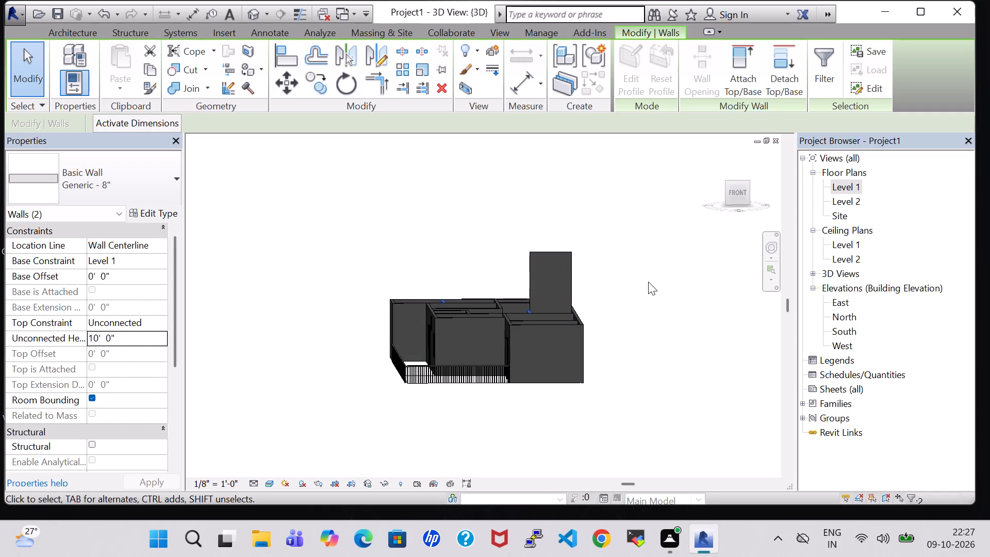
# Set the Unconnected Height of the remaining tall wall, facing front above the building, to 10' 0".
pyautogui.click(549, 250)
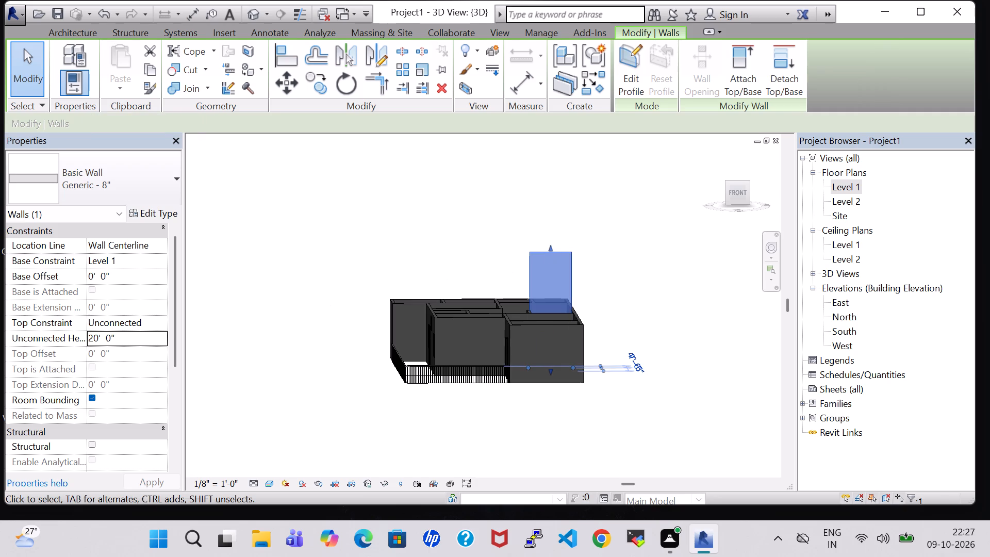
pyautogui.click(94, 339)
pyautogui.press('BackSpace')
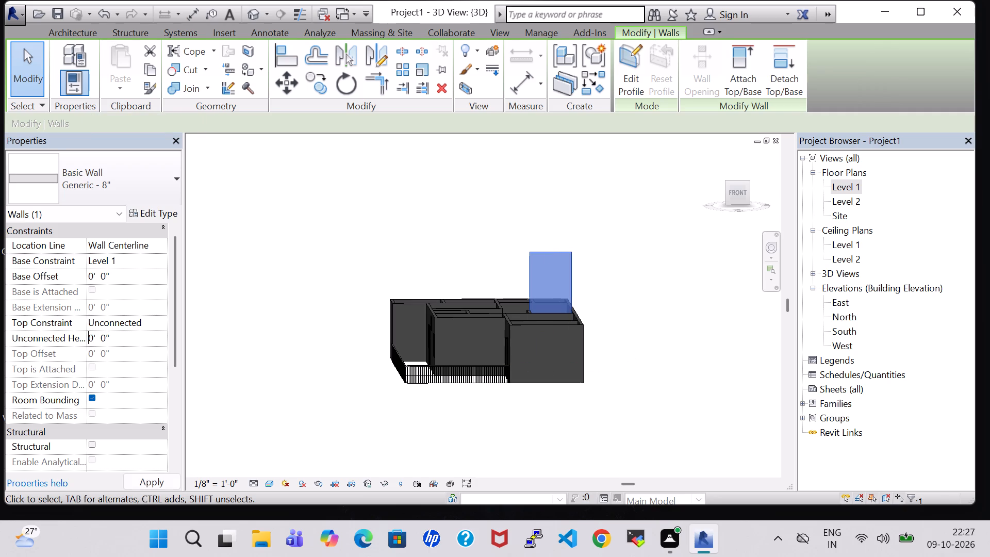
pyautogui.press('1')
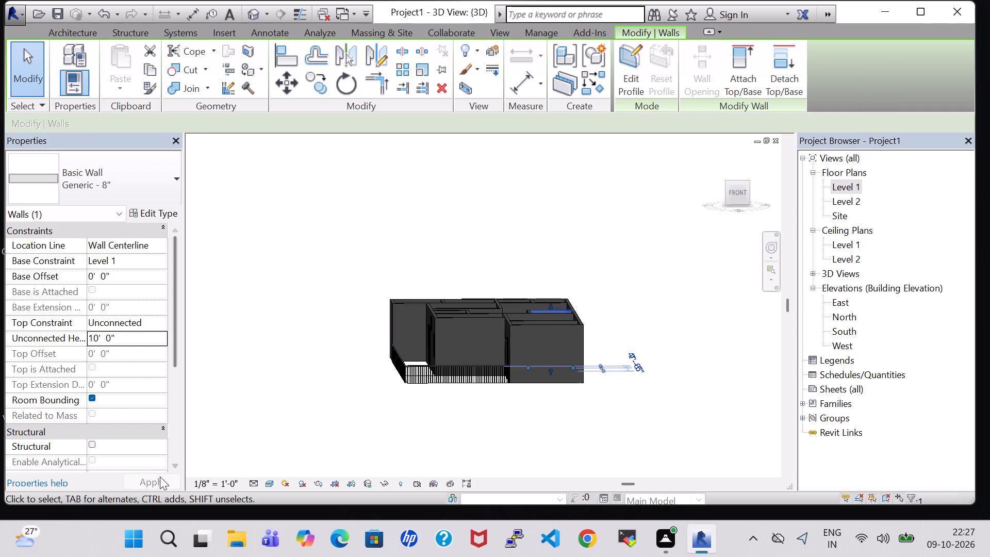
pyautogui.click(160, 477)
pyautogui.click(701, 326)
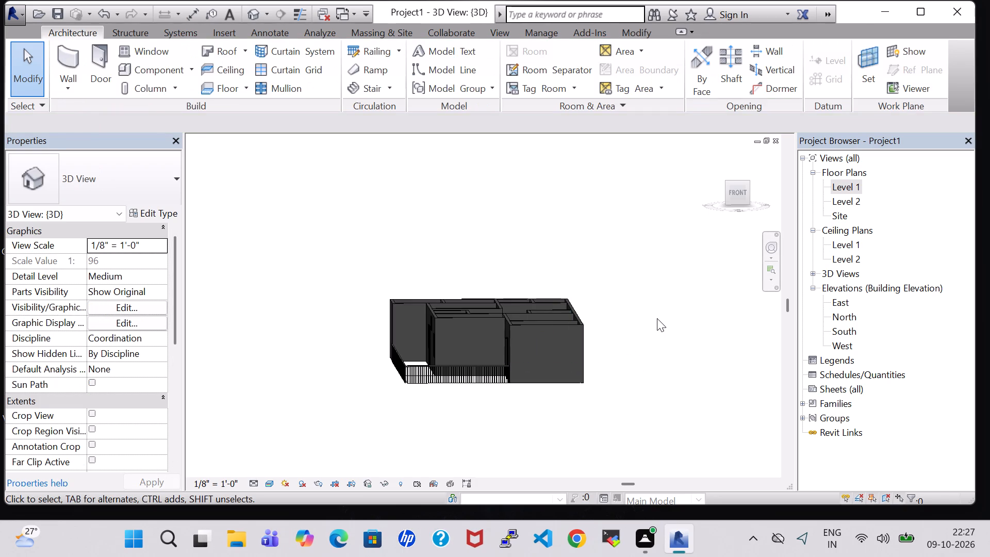
# Examine the building in 3D from several angles, checking wall heights, doors, windows, railing and furniture.
pyautogui.keyDown('shift'); pyautogui.moveTo(656, 314); pyautogui.dragTo(655, 314, button='middle'); pyautogui.keyUp('shift')
pyautogui.keyDown('shift'); pyautogui.scroll(1, 656, 314); pyautogui.keyUp('shift')
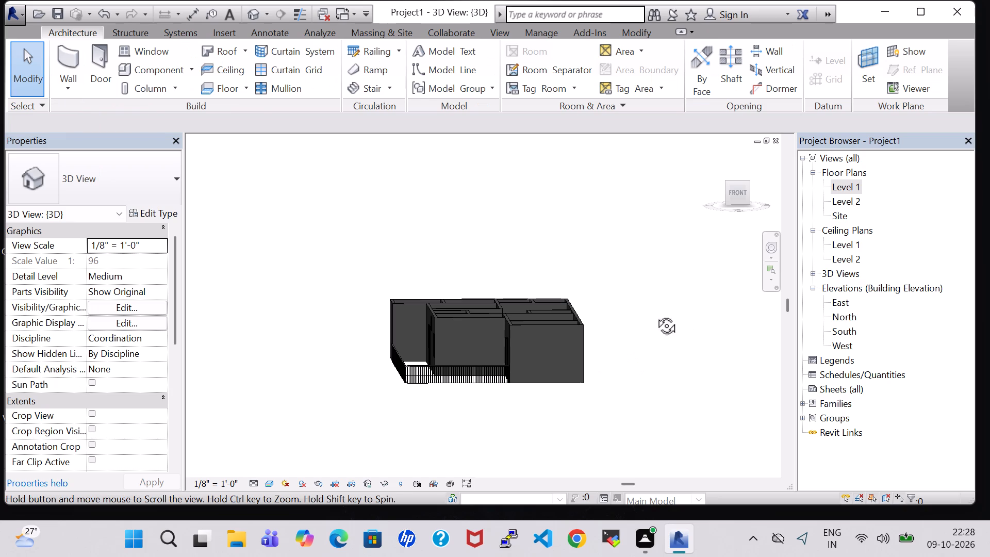
pyautogui.keyDown('shift'); pyautogui.moveTo(655, 314); pyautogui.dragTo(621, 383, button='middle'); pyautogui.keyUp('shift')
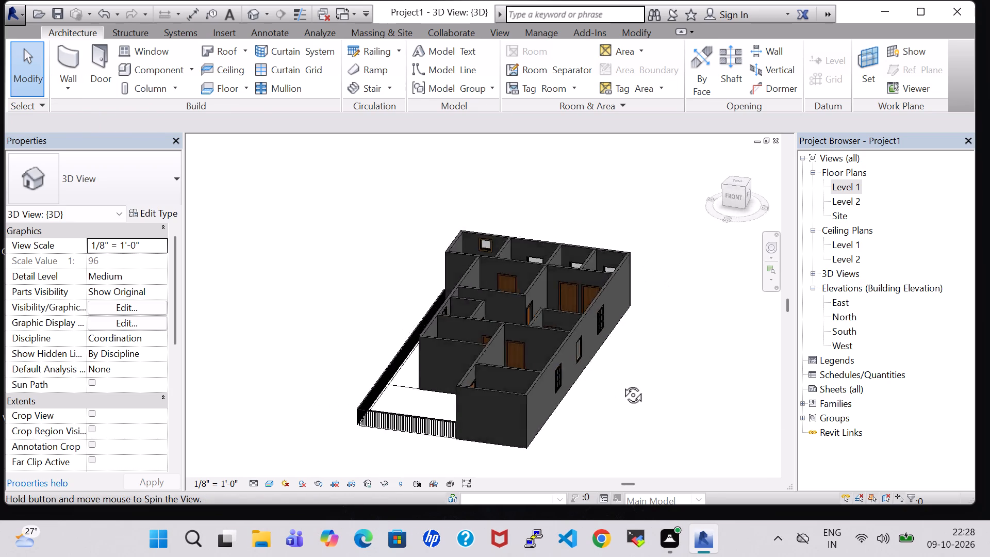
pyautogui.keyDown('shift'); pyautogui.moveTo(621, 383); pyautogui.dragTo(646, 383, button='middle'); pyautogui.keyUp('shift')
pyautogui.keyDown('shift'); pyautogui.moveTo(646, 383); pyautogui.dragTo(657, 383, button='middle'); pyautogui.keyUp('shift')
pyautogui.keyDown('shift'); pyautogui.moveTo(642, 404); pyautogui.dragTo(630, 429, button='middle'); pyautogui.keyUp('shift')
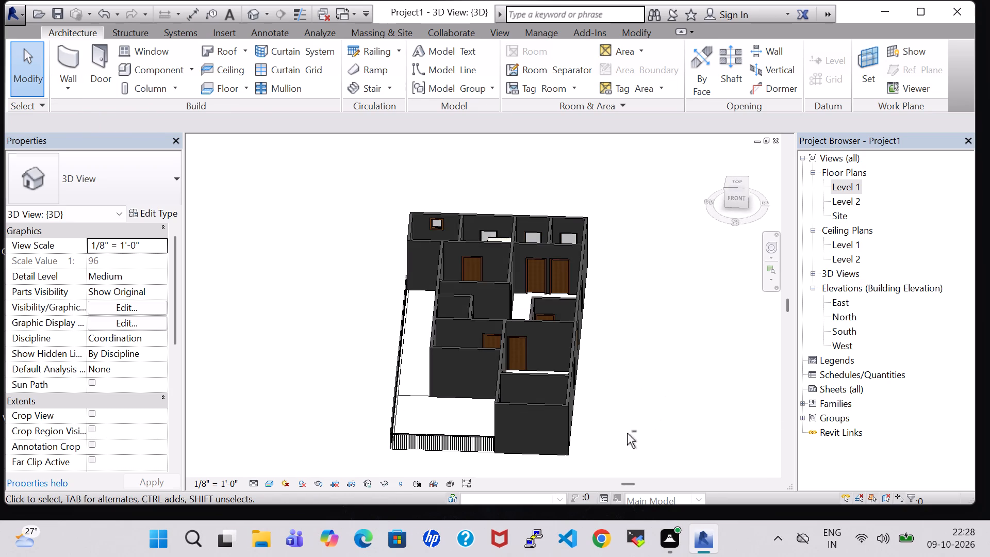
pyautogui.keyDown('shift'); pyautogui.middleClick(627, 433); pyautogui.keyUp('shift')
pyautogui.keyDown('shift'); pyautogui.moveTo(647, 275); pyautogui.dragTo(666, 379, button='middle'); pyautogui.keyUp('shift')
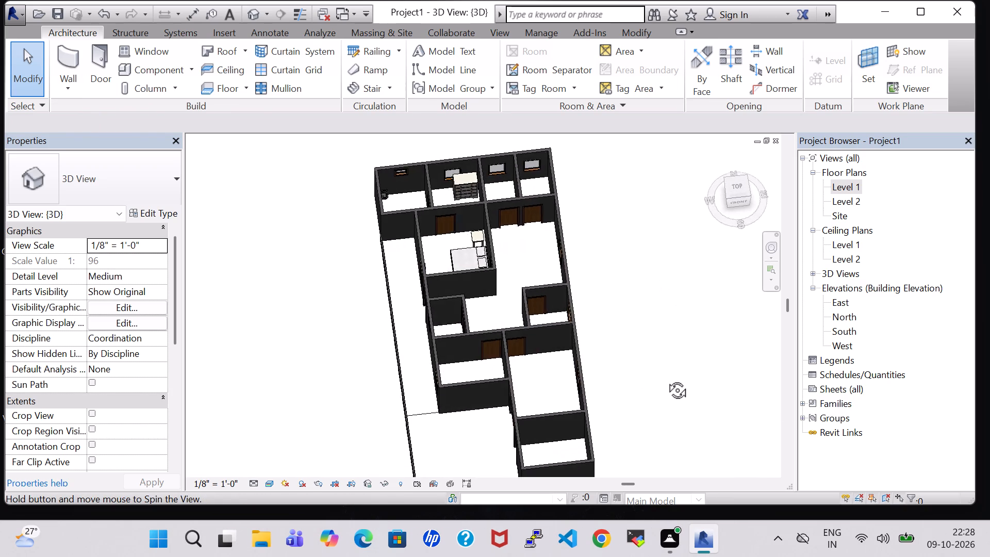
pyautogui.keyDown('shift'); pyautogui.moveTo(666, 379); pyautogui.dragTo(642, 278, button='middle'); pyautogui.keyUp('shift')
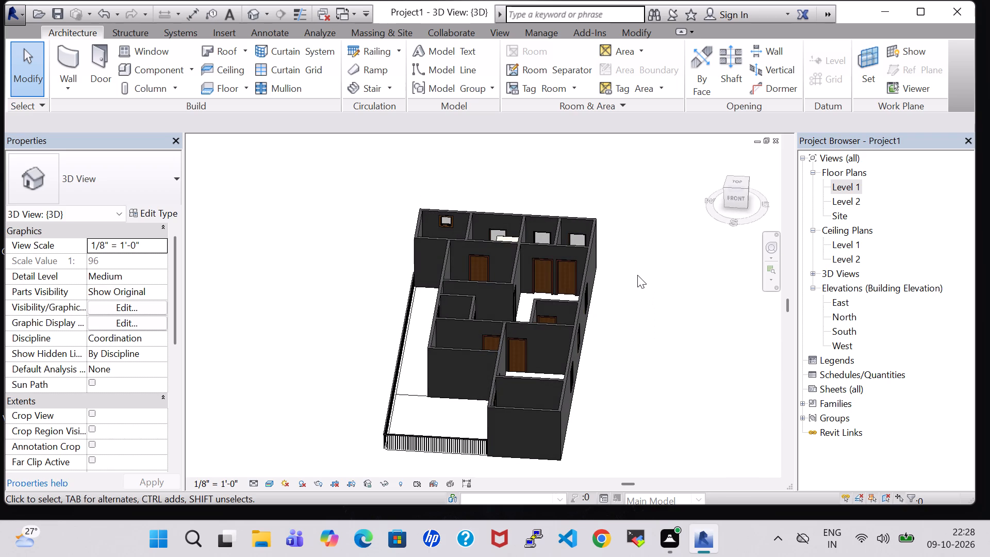
pyautogui.keyDown('shift'); pyautogui.moveTo(630, 280); pyautogui.dragTo(737, 254, button='middle'); pyautogui.keyUp('shift')
pyautogui.keyDown('shift'); pyautogui.scroll(1, 737, 254); pyautogui.keyUp('shift')
pyautogui.moveTo(629, 222); pyautogui.dragTo(588, 264, button='middle')
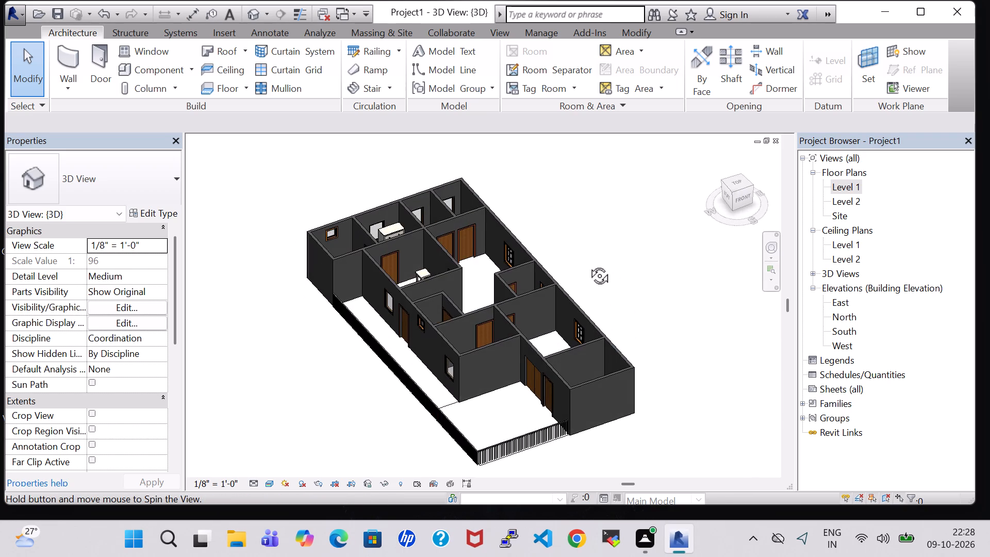
pyautogui.moveTo(588, 264); pyautogui.dragTo(519, 268, button='middle')
pyautogui.keyDown('shift'); pyautogui.moveTo(597, 344); pyautogui.dragTo(609, 337, button='middle'); pyautogui.keyUp('shift')
# In the Level 1 floor plan, load the Table-Dining Round w Chairs family from the Furniture Tables library.
pyautogui.doubleClick(835, 188)
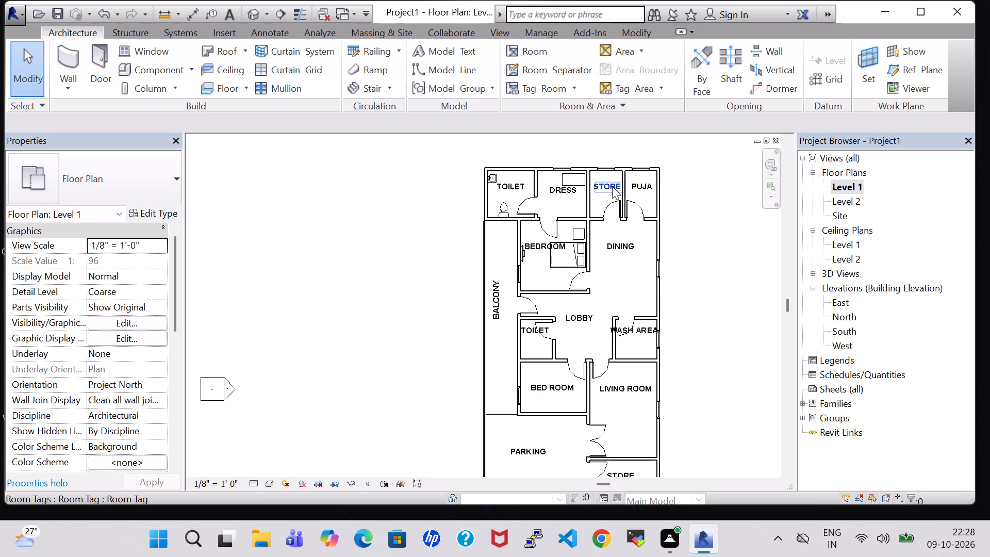
pyautogui.click(146, 72)
pyautogui.click(628, 70)
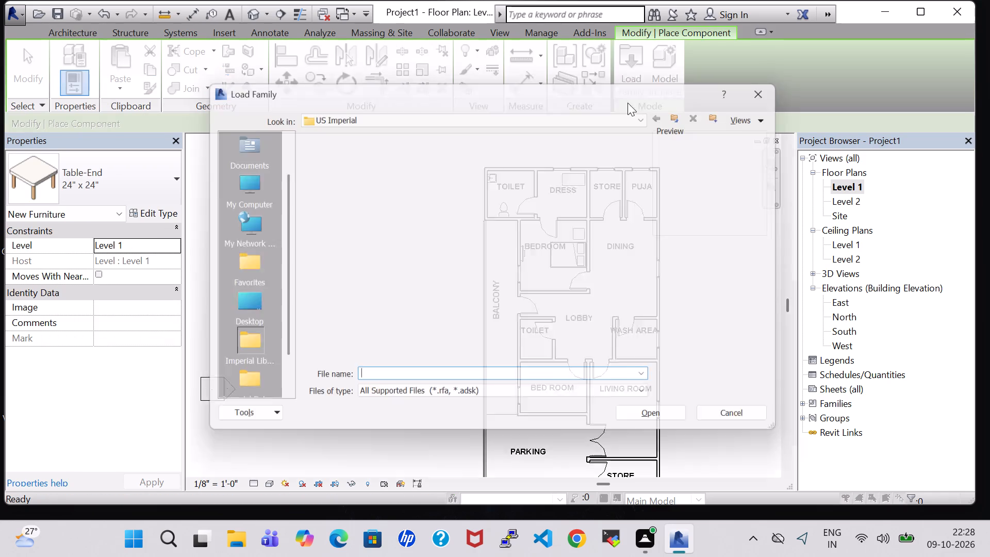
pyautogui.doubleClick(580, 342)
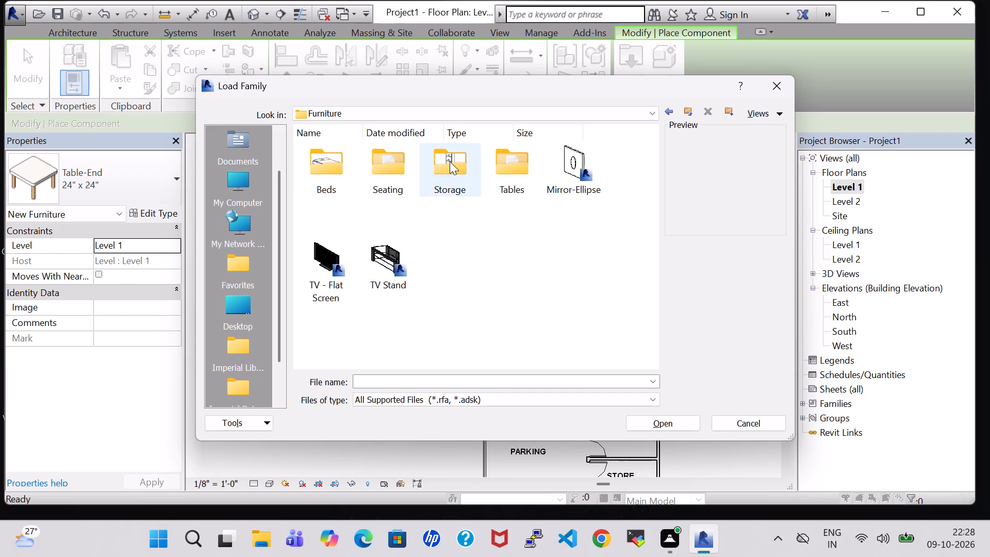
pyautogui.doubleClick(513, 167)
pyautogui.click(510, 178)
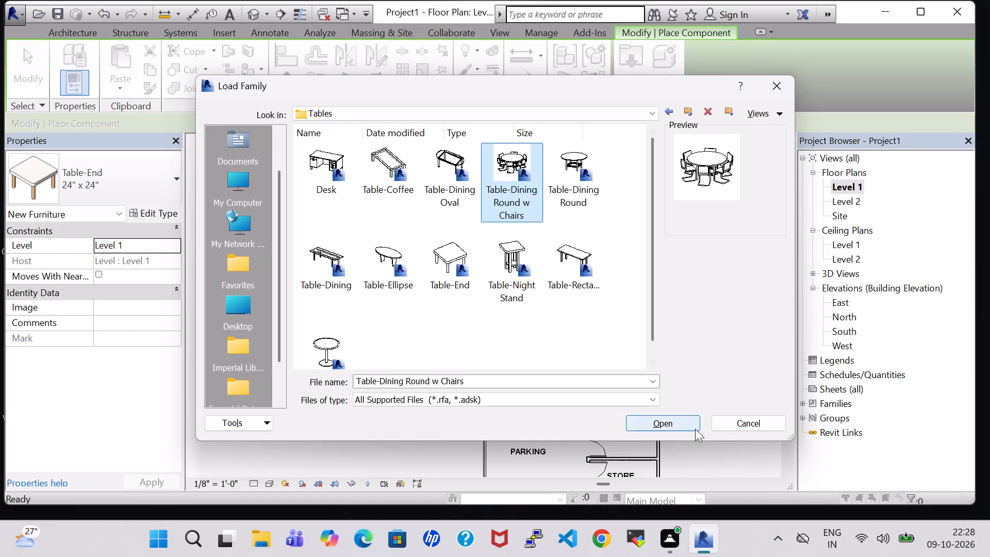
pyautogui.click(671, 420)
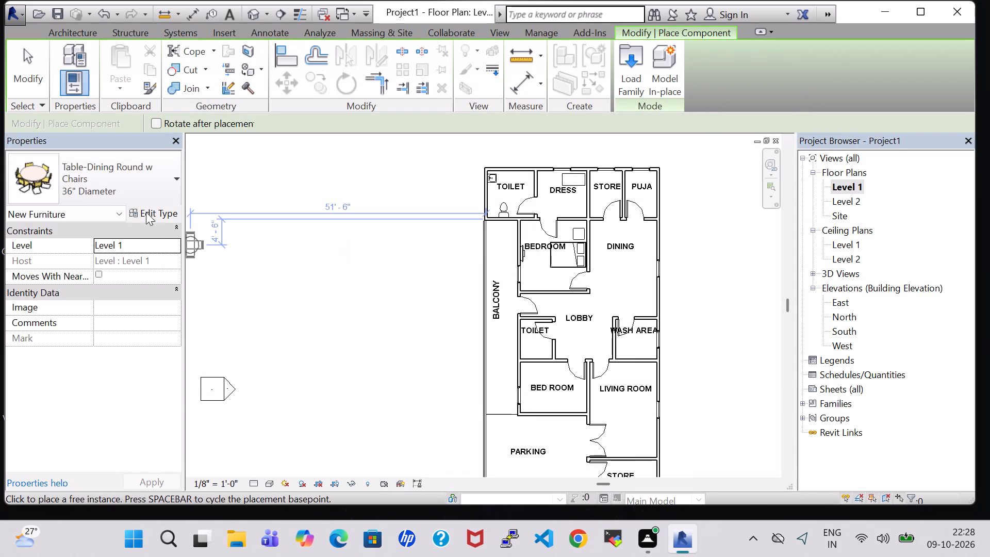
# Place a Table-Dining Round w Chairs of type 60" Diameter in the middle of the DINING area.
pyautogui.click(171, 180)
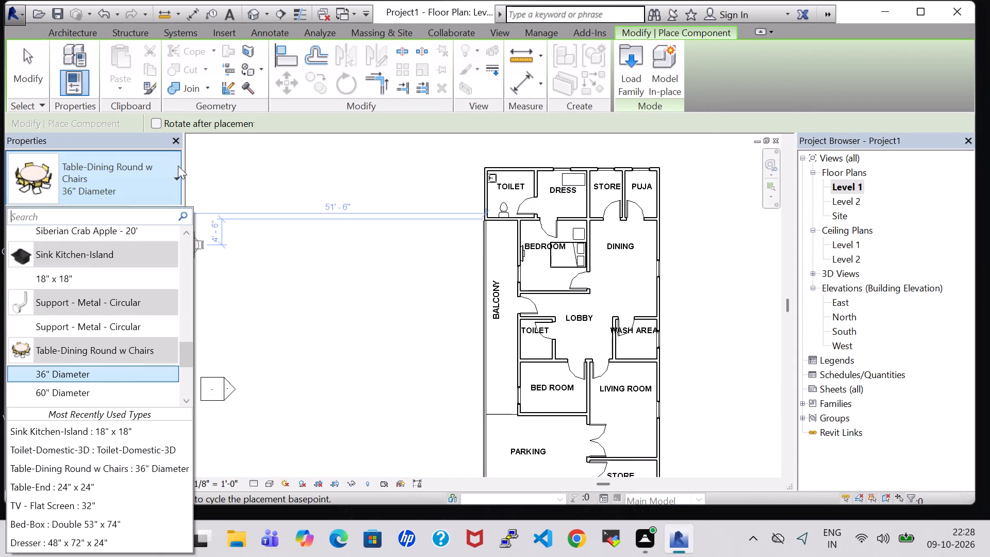
pyautogui.click(169, 183)
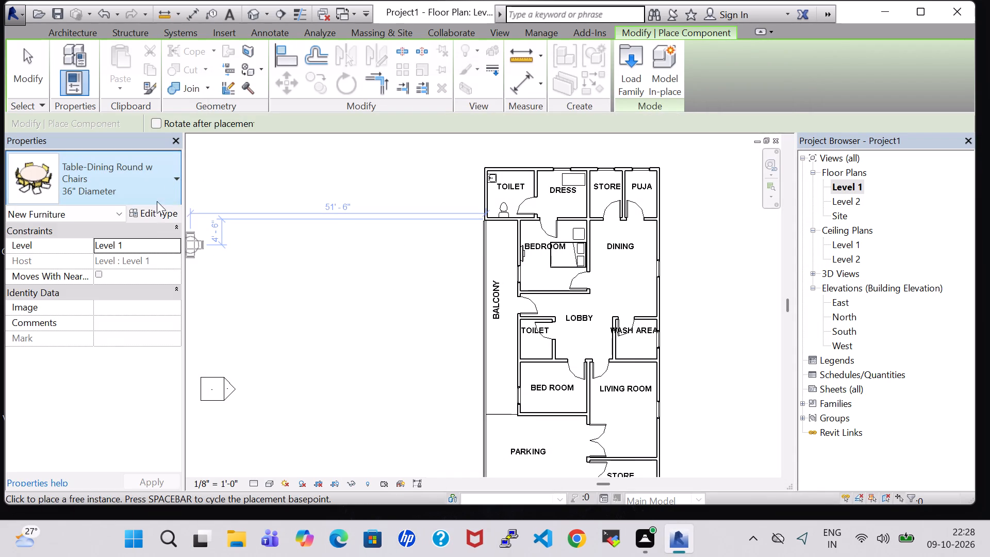
pyautogui.click(145, 210)
pyautogui.click(760, 114)
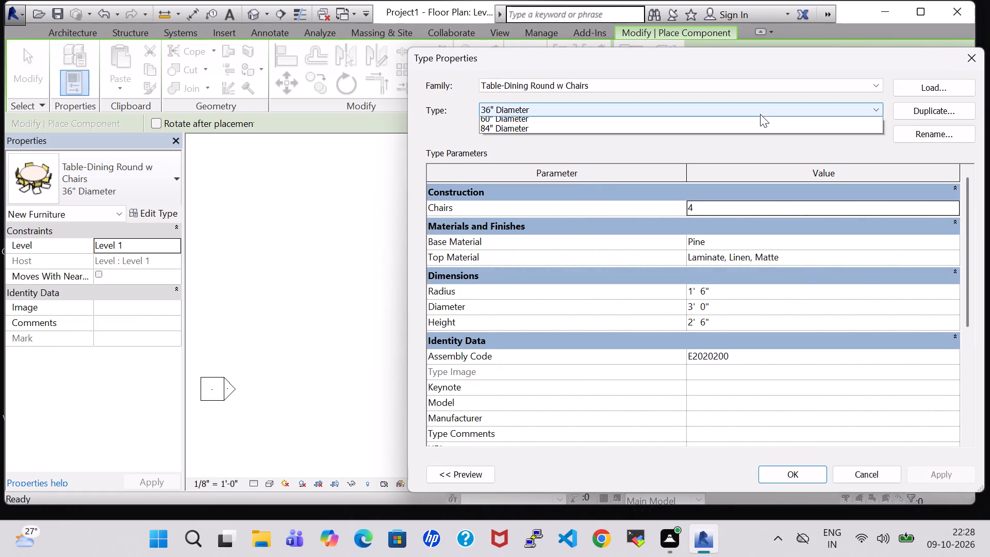
pyautogui.click(628, 134)
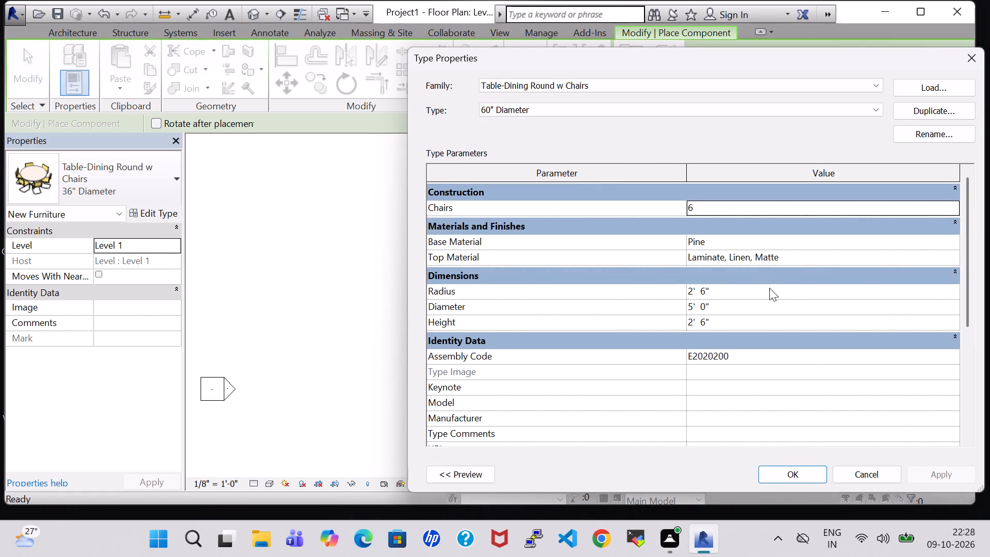
pyautogui.click(801, 468)
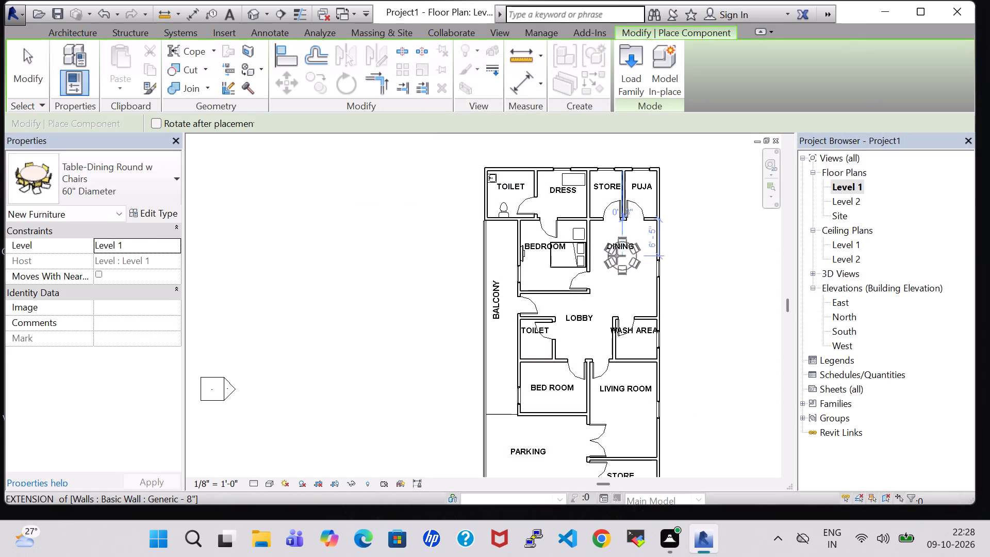
pyautogui.click(617, 256)
pyautogui.press('Escape')
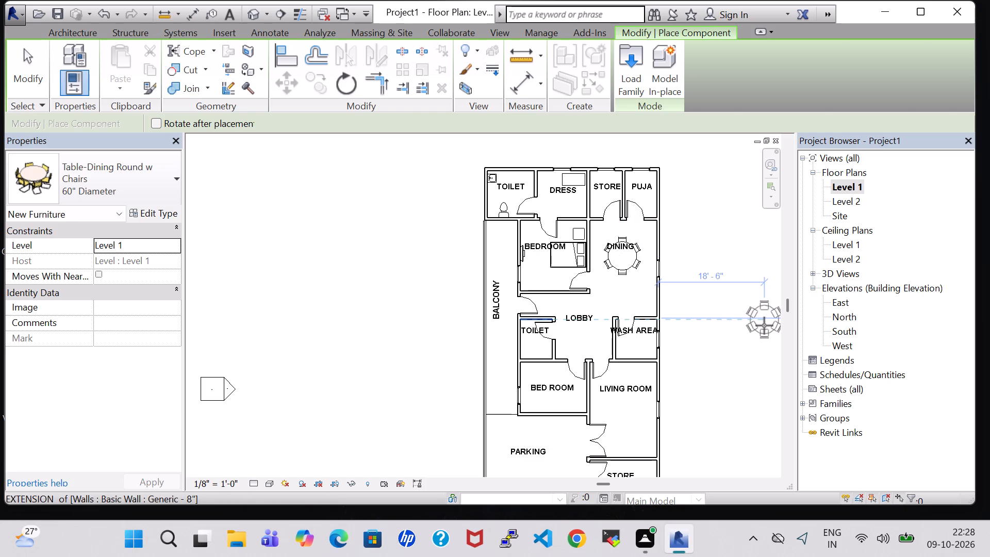
pyautogui.press('Escape')
# Nudge the DINING room tag down onto the centre of the round dining table.
pyautogui.click(624, 242)
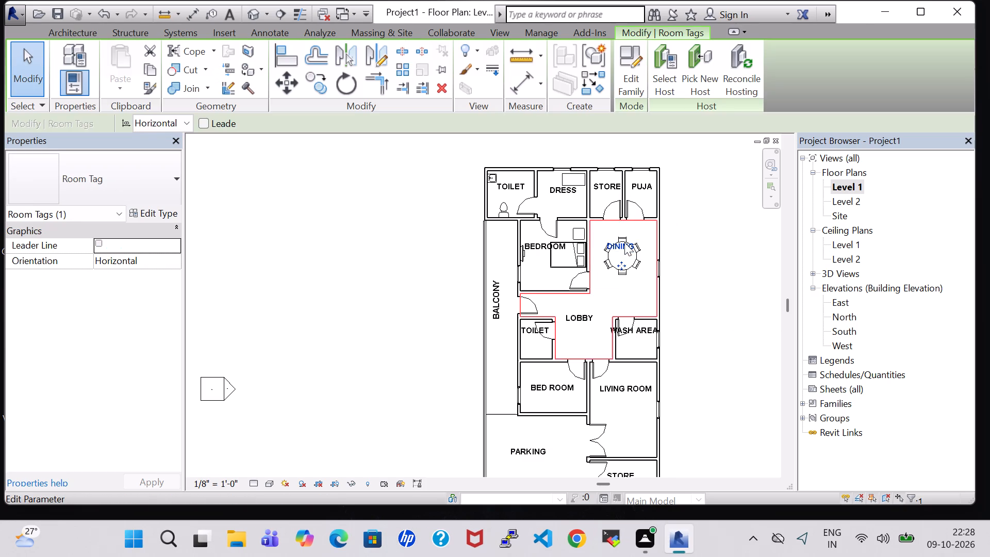
pyautogui.press('Down')
pyautogui.press('Down')
pyautogui.press('Down')
pyautogui.press('Down')
pyautogui.press('Down')
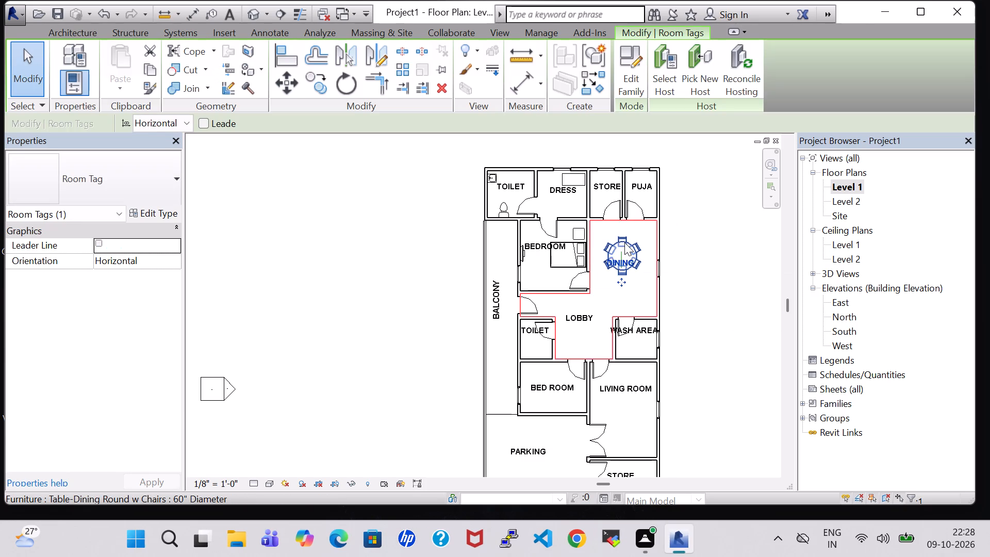
pyautogui.press('Down')
pyautogui.press('Down')
pyautogui.press('Down')
pyautogui.press('Down')
pyautogui.press('Up')
pyautogui.press('Up')
pyautogui.press('Up')
pyautogui.press('Up')
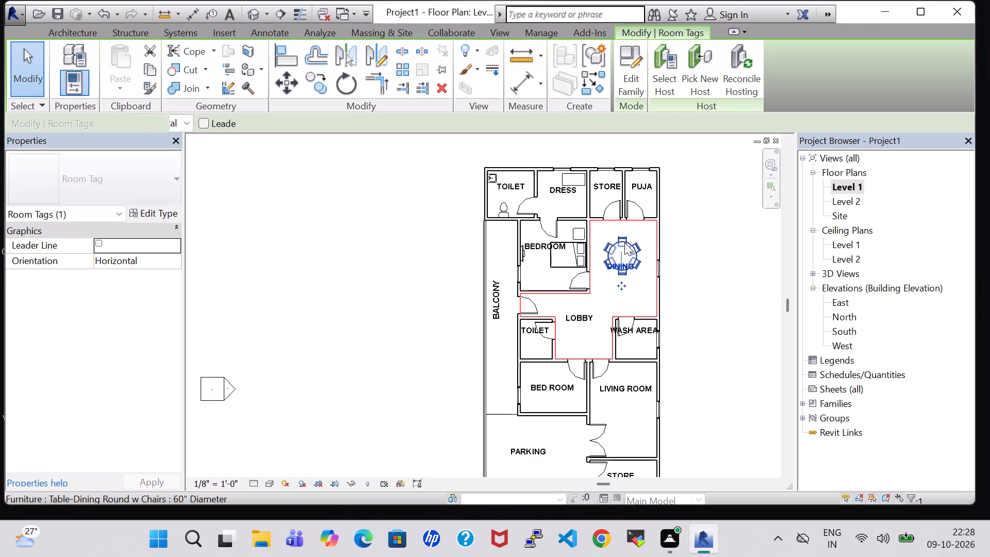
pyautogui.press('Up')
pyautogui.press('Up')
pyautogui.click(707, 278)
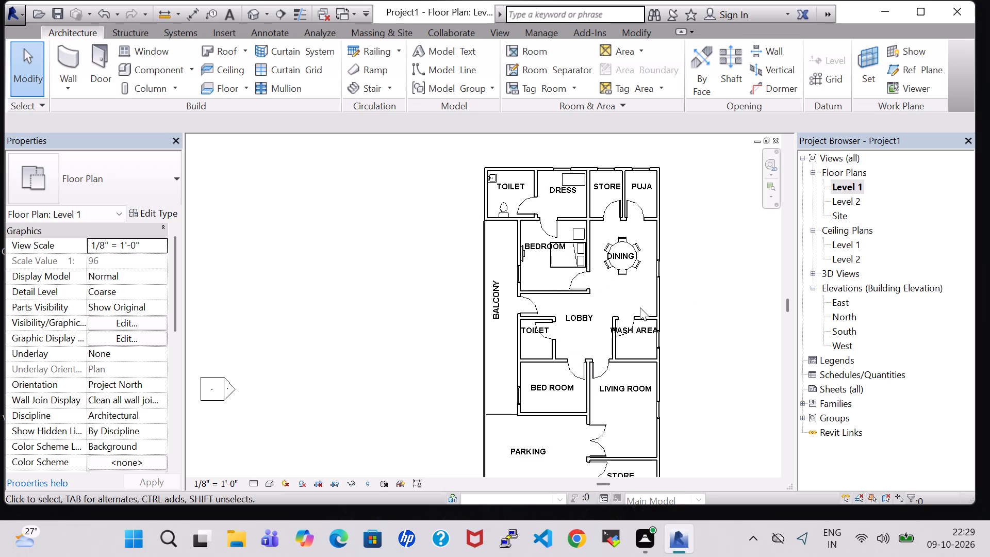
# Nudge the round dining table slightly up, towards the STORE and PUJA doors.
pyautogui.click(625, 242)
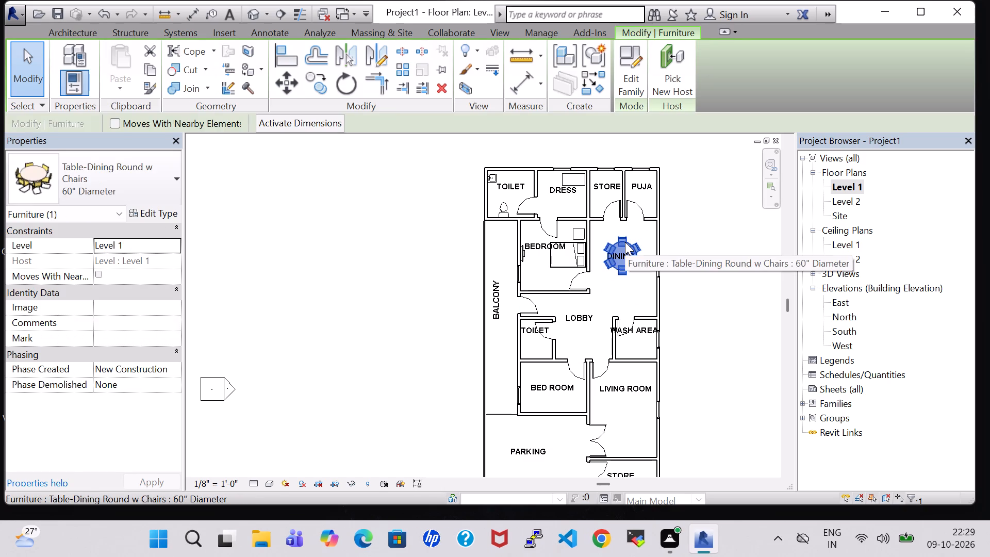
pyautogui.press('Up')
pyautogui.press('Up')
pyautogui.press('Up')
pyautogui.click(753, 265)
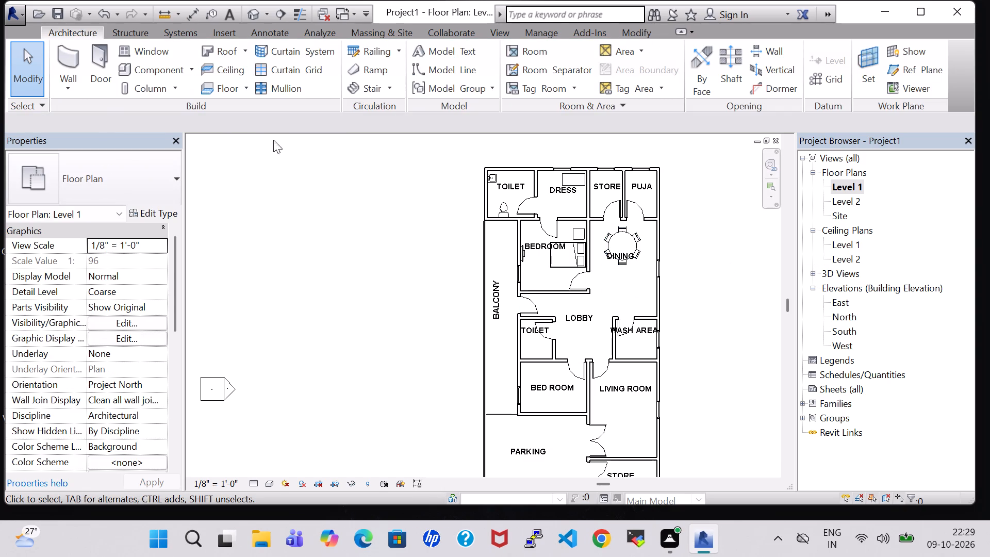
# Draw a Generic - 8" wall 7'-0" long, extending the WASH AREA's west wall north between LOBBY and the dining side.
pyautogui.click(69, 58)
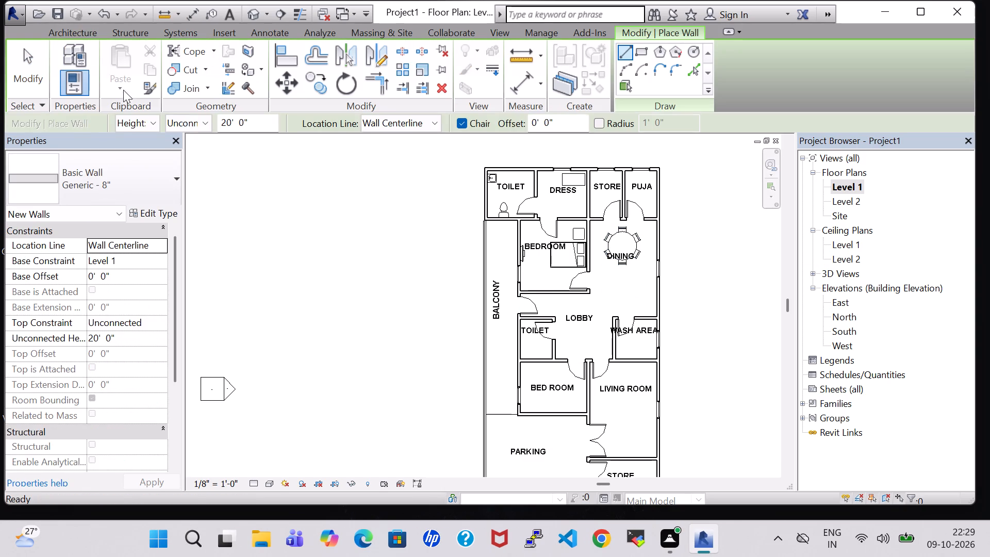
pyautogui.click(147, 179)
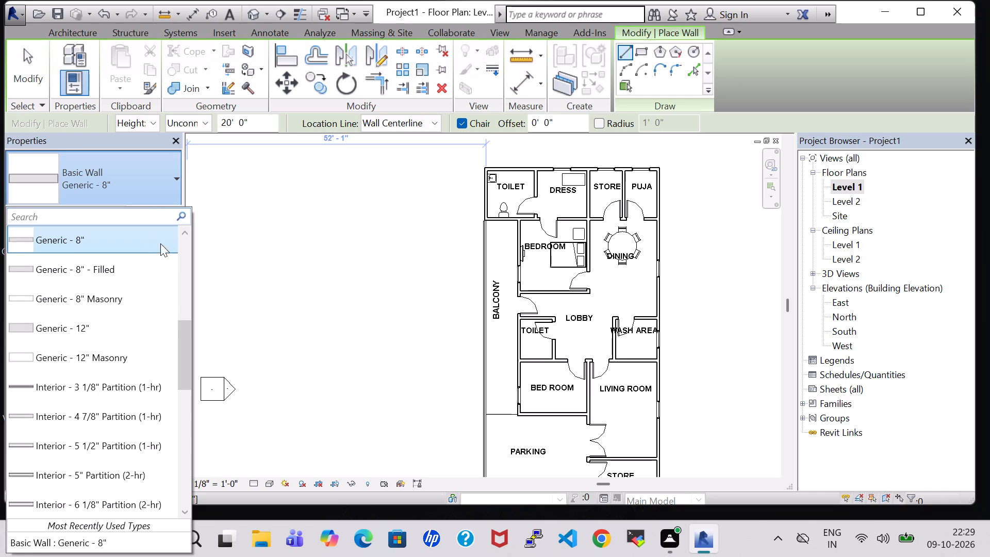
pyautogui.click(614, 318)
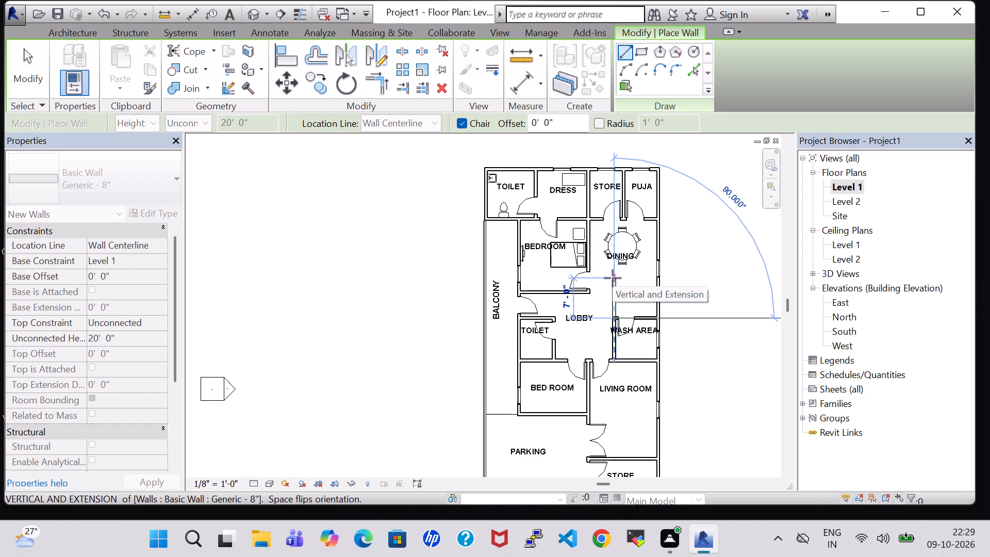
pyautogui.click(613, 278)
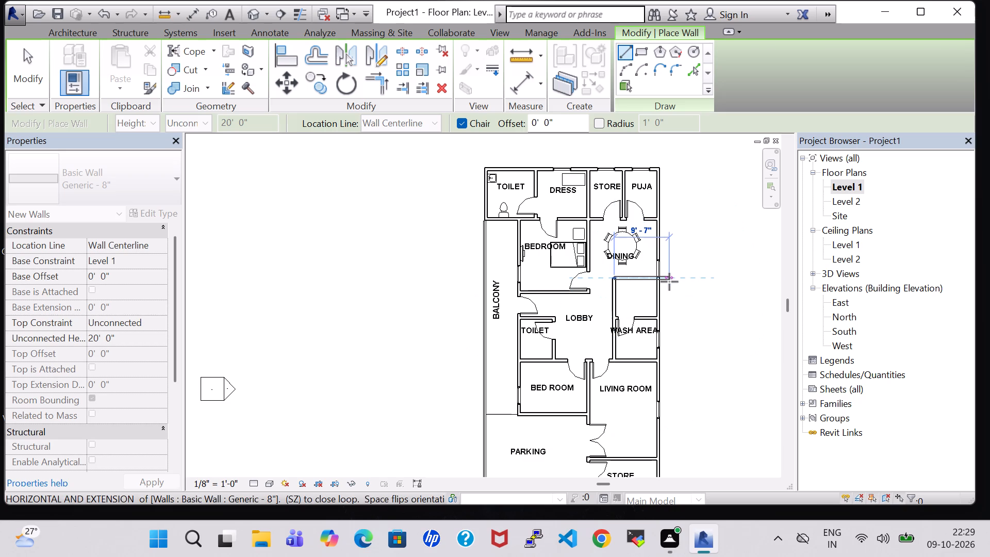
pyautogui.press('Escape')
pyautogui.press('Escape')
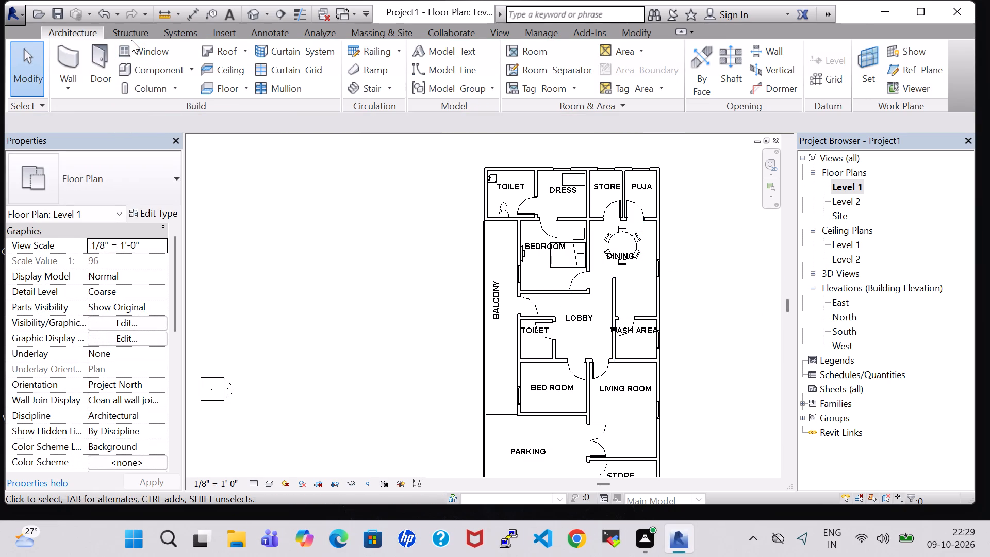
# Load the Kitchenette - Medium family from Specialty Equipment, Domestic, overwriting the shared sink sub-component with the kitchenette's version.
pyautogui.click(142, 65)
pyautogui.click(624, 48)
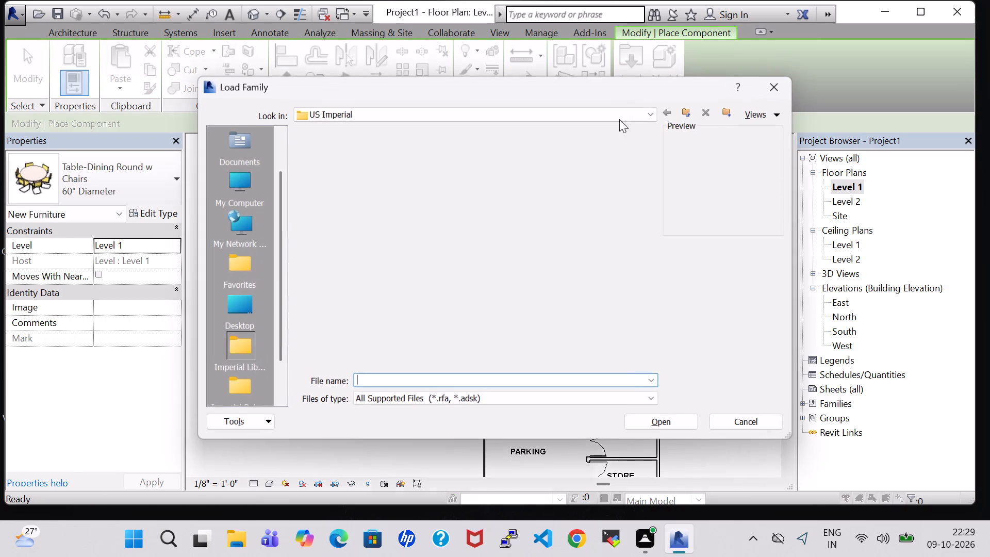
pyautogui.click(445, 270)
pyautogui.press('s')
pyautogui.doubleClick(387, 200)
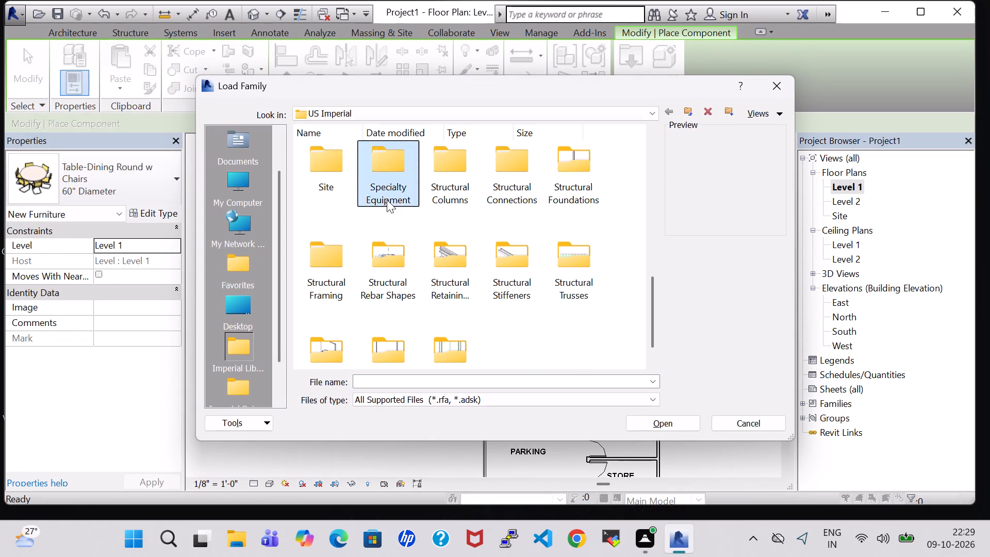
pyautogui.doubleClick(392, 182)
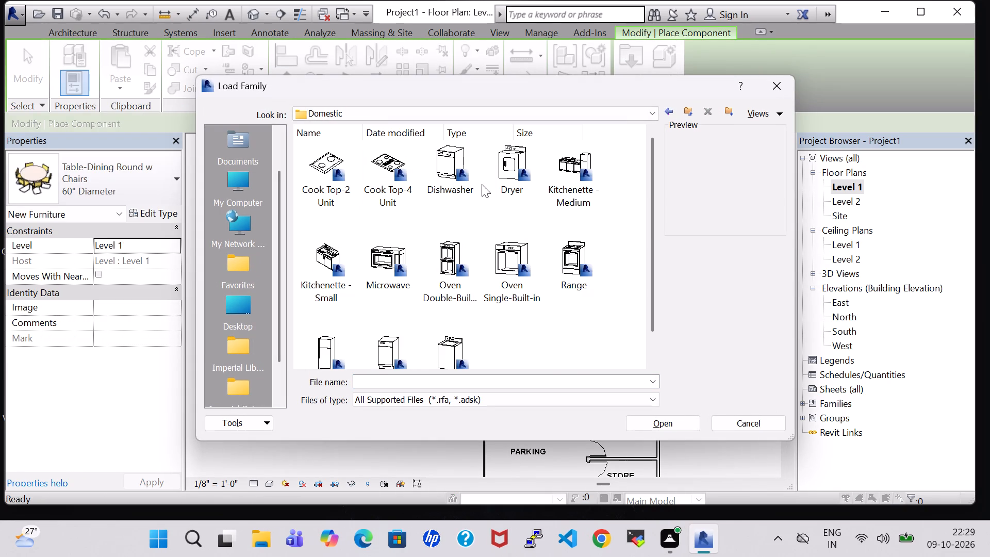
pyautogui.click(551, 184)
pyautogui.click(666, 419)
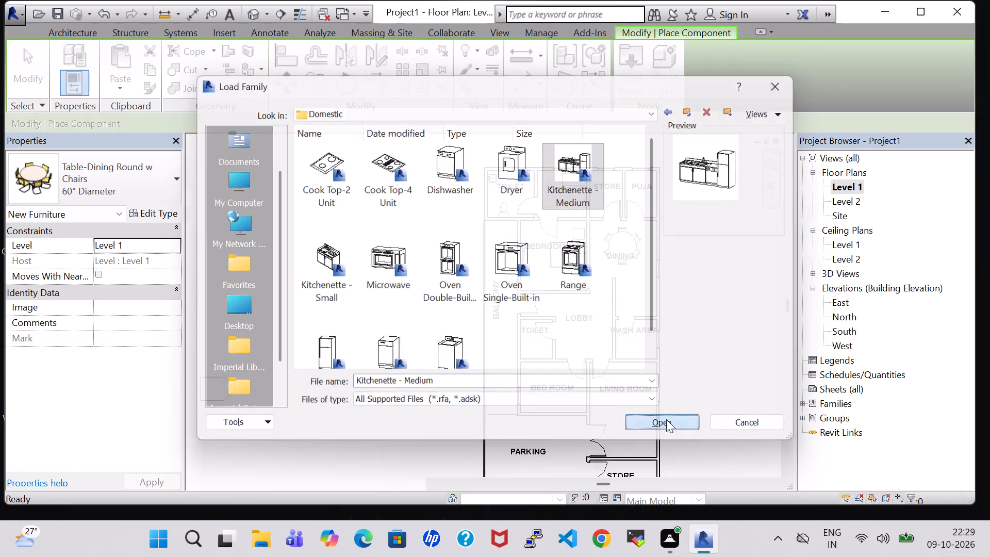
pyautogui.click(570, 226)
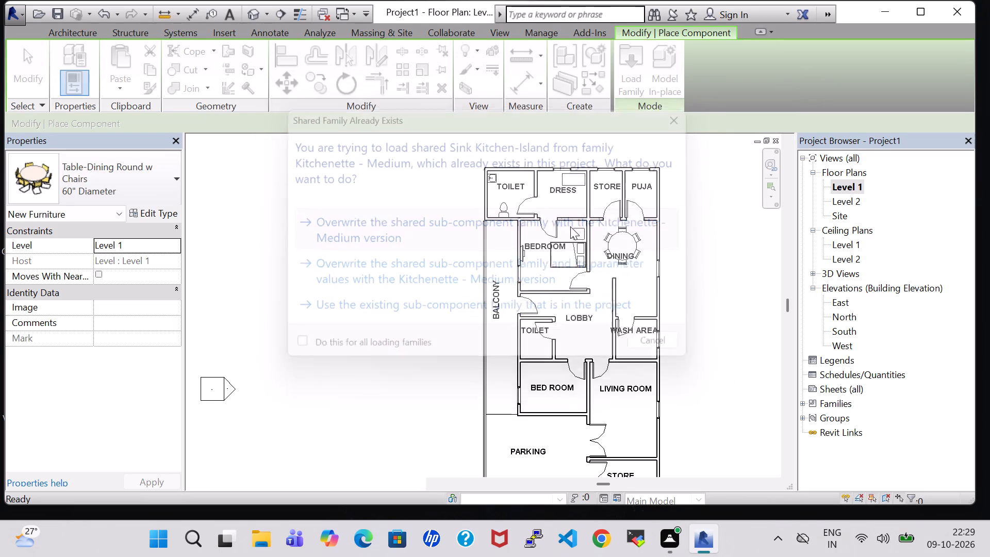
# Place the Kitchenette - Medium upright along the east wall just north of WASH AREA, with the cooktop end towards WASH AREA.
pyautogui.press('space')
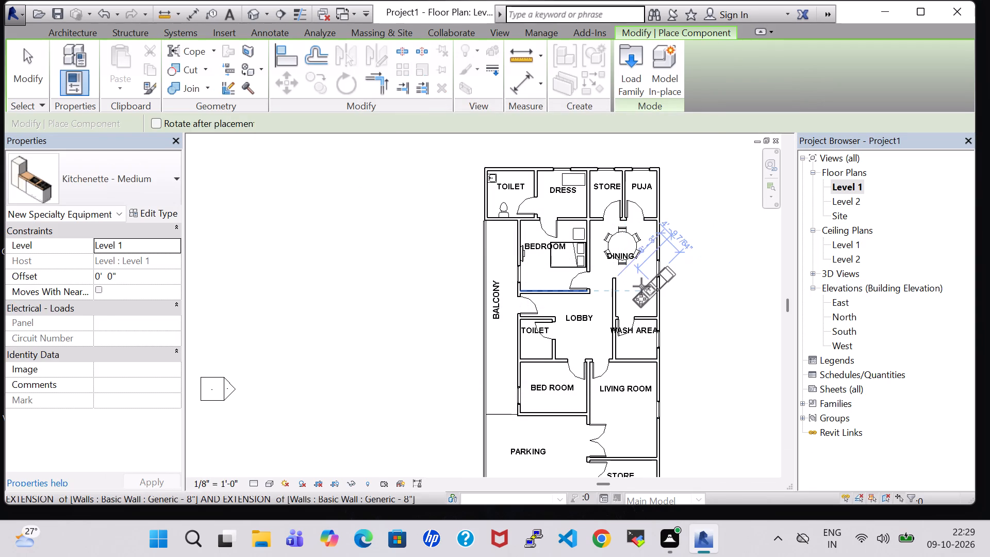
pyautogui.press('space')
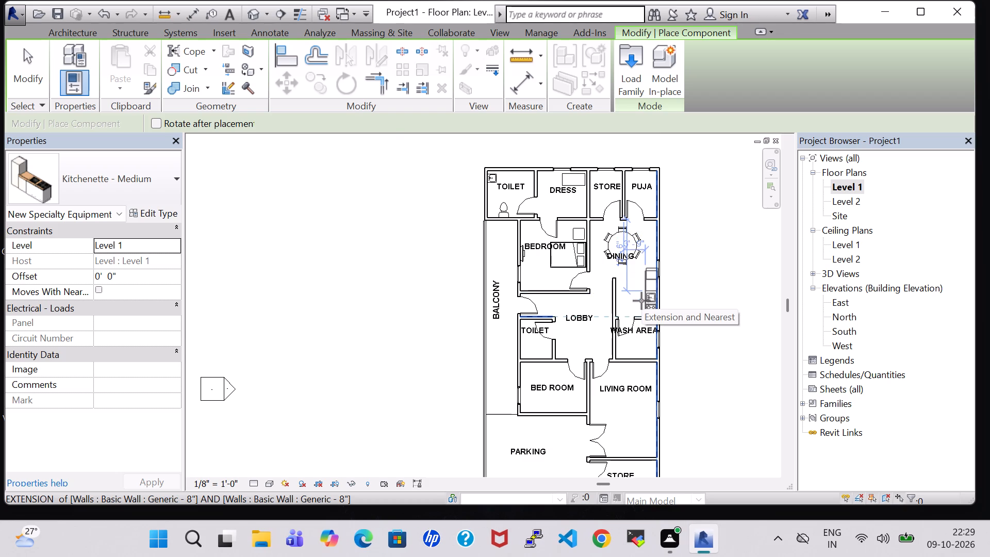
pyautogui.scroll(9, 641, 301)
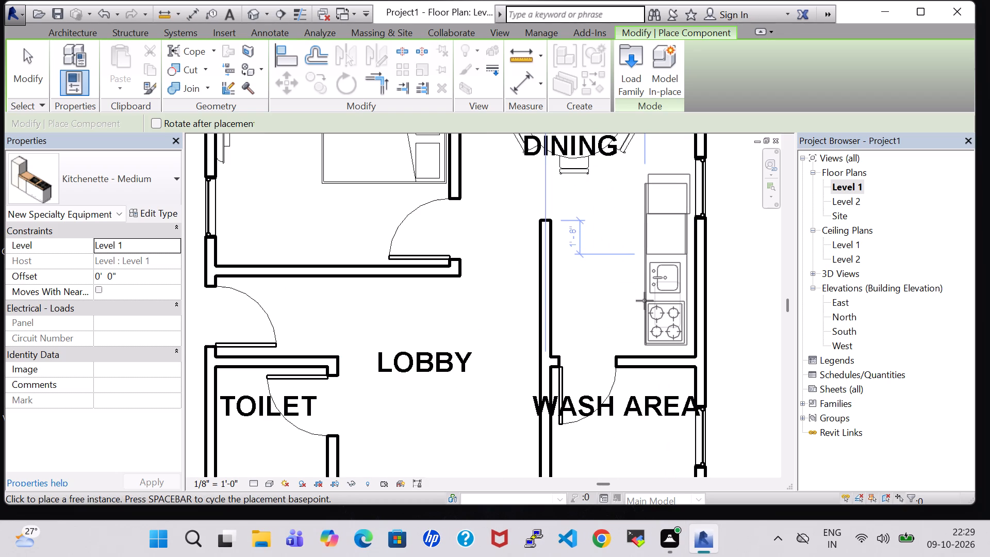
pyautogui.click(647, 301)
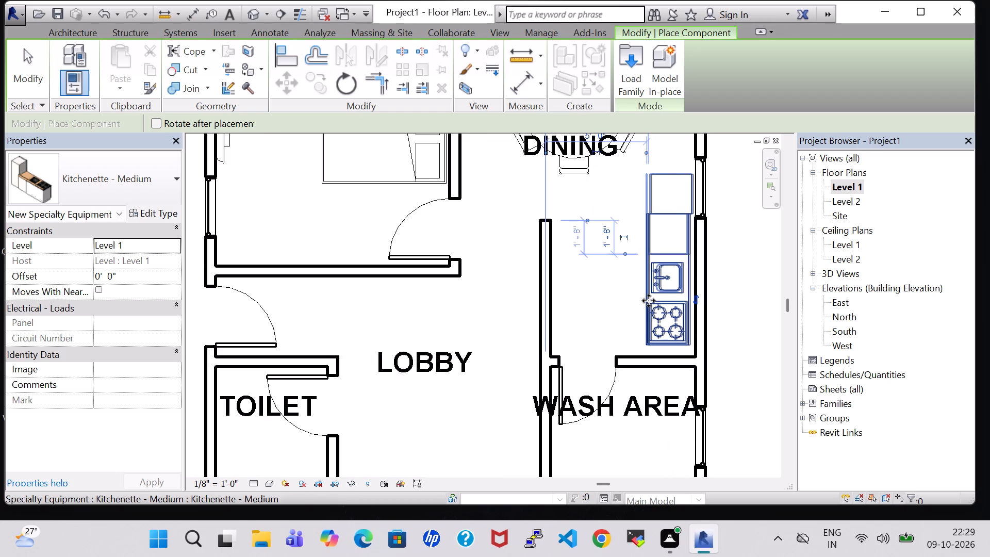
pyautogui.press('Escape')
pyautogui.press('Escape')
pyautogui.press('Escape')
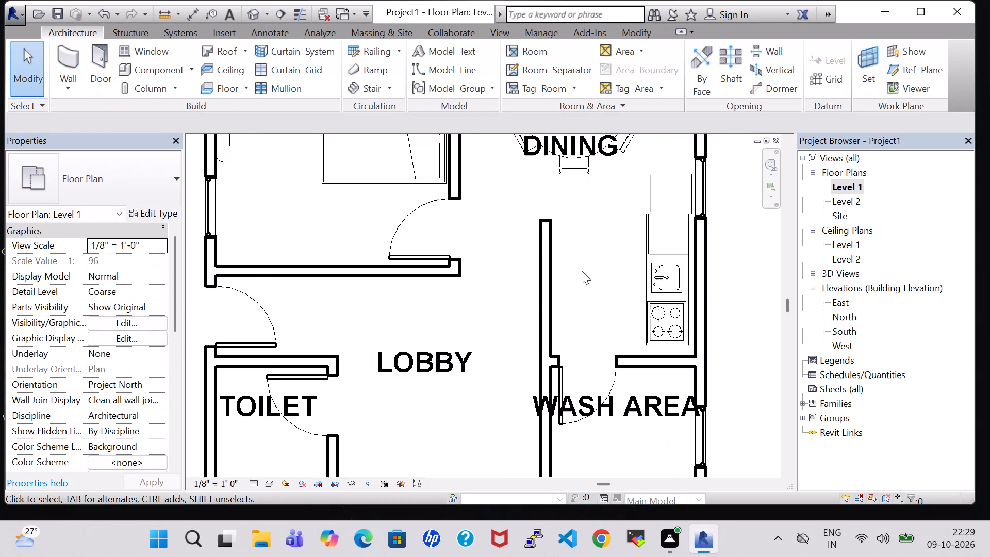
# Nudge the DINING room tag up inside the moved round dining table.
pyautogui.scroll(-6, 582, 271)
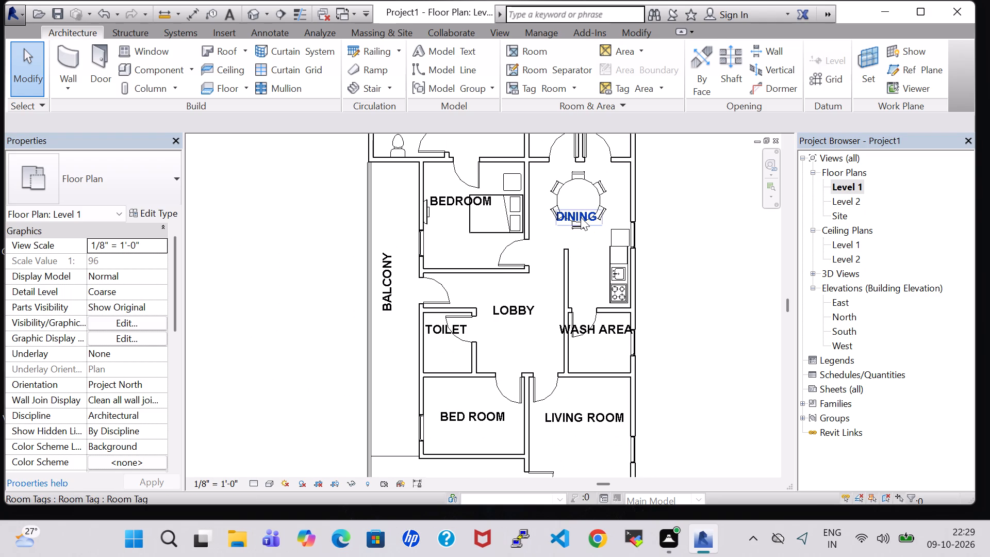
pyautogui.click(581, 217)
pyautogui.press('Up')
pyautogui.press('Up')
pyautogui.press('Up')
pyautogui.press('Up')
pyautogui.press('Up')
pyautogui.press('Up')
pyautogui.press('Up')
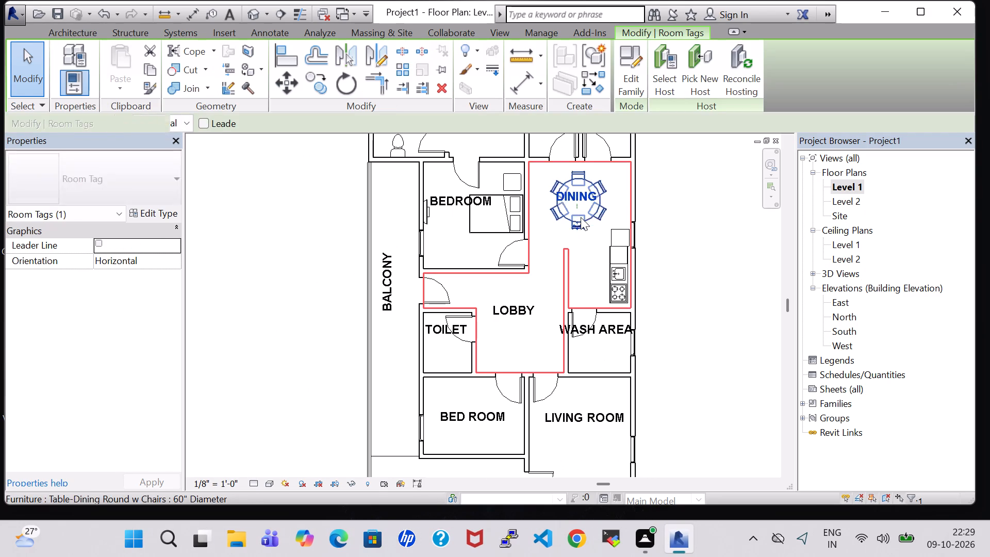
pyautogui.press('Up')
pyautogui.press('Up')
pyautogui.click(684, 215)
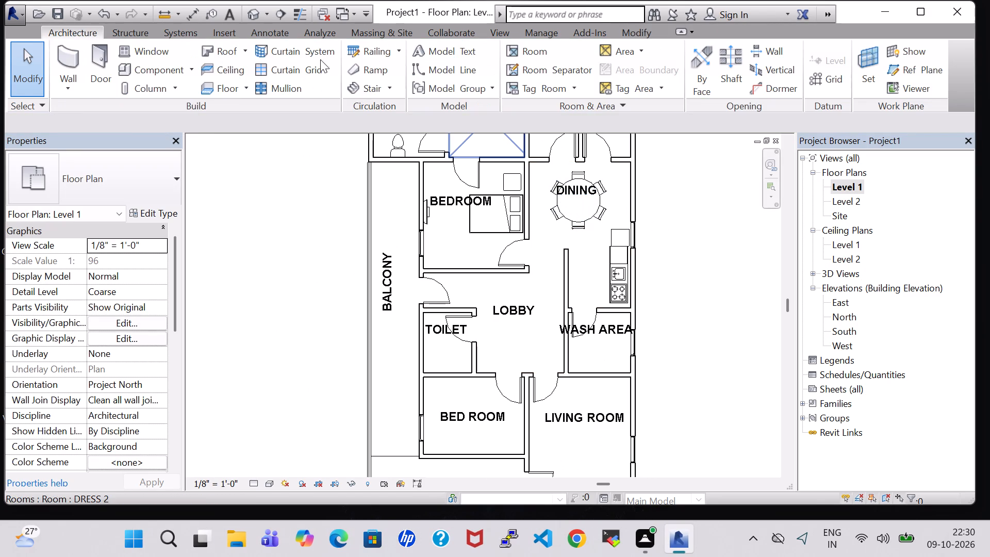
# Place a tagged room in the kitchenette space north of WASH AREA and name it KITCHEN.
pyautogui.click(551, 51)
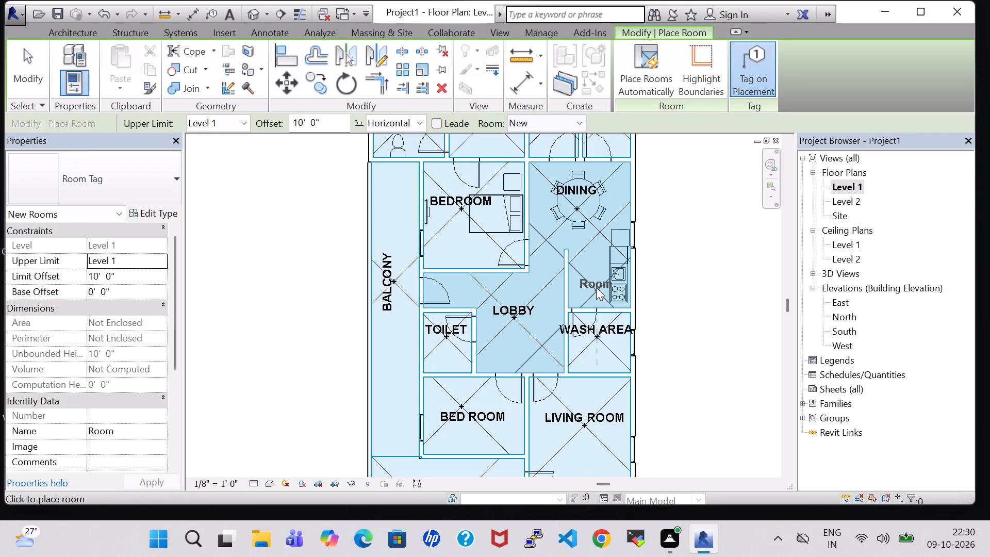
pyautogui.click(596, 287)
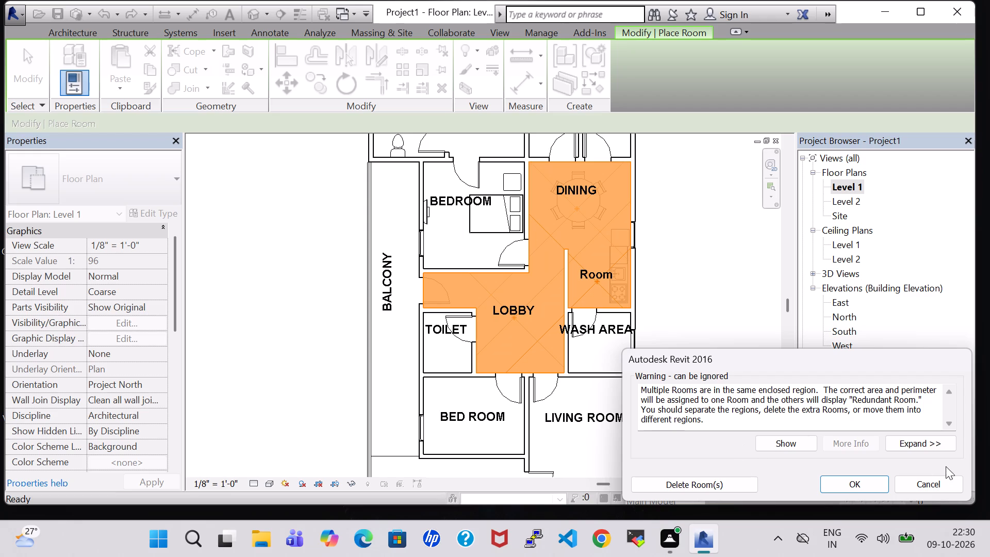
pyautogui.click(865, 481)
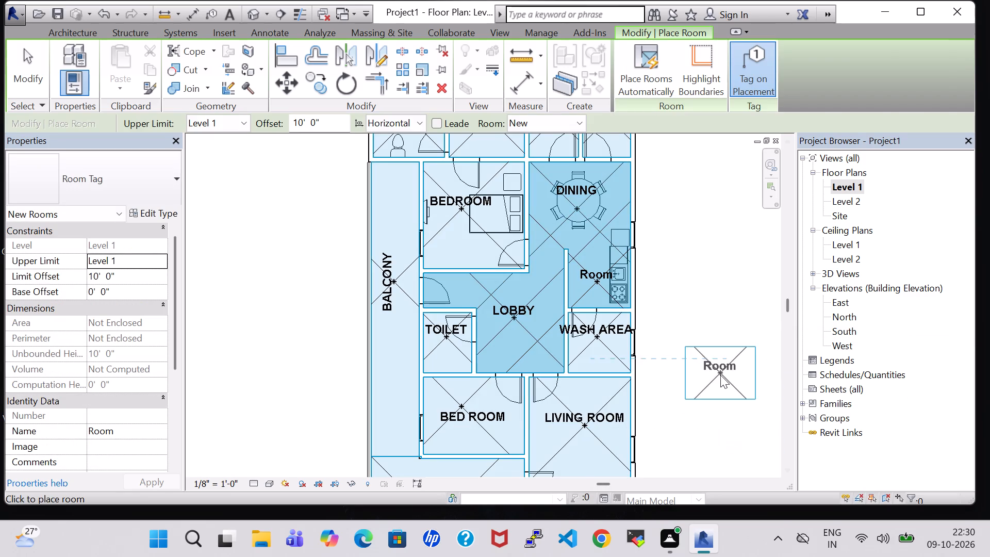
pyautogui.press('Escape')
pyautogui.doubleClick(592, 273)
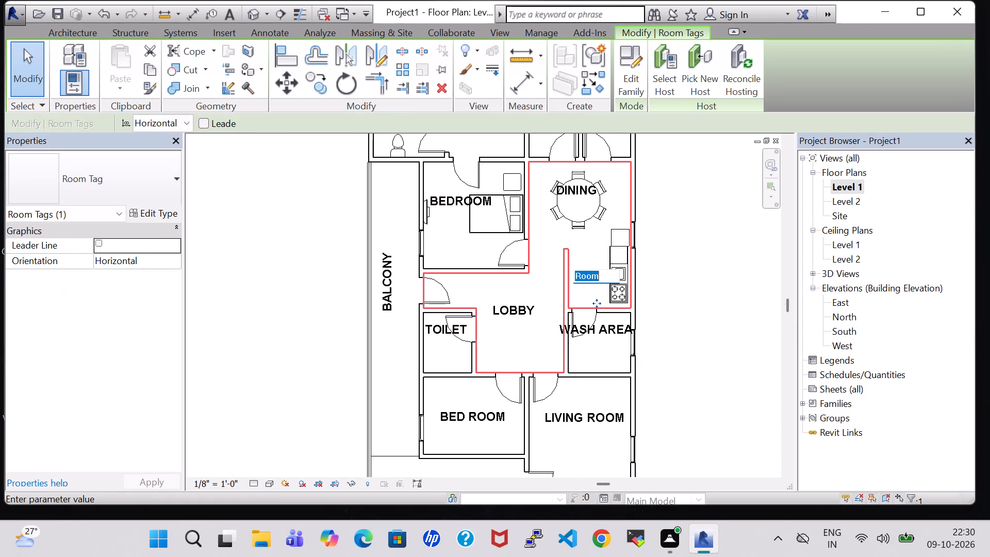
pyautogui.press('BackSpace')
pyautogui.write('KITCHEN')
pyautogui.press('Return')
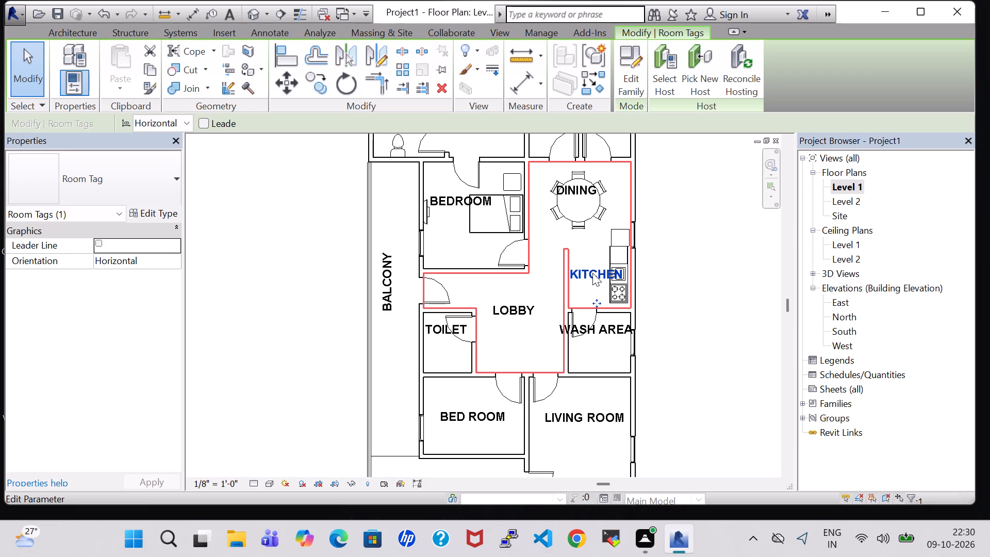
pyautogui.scroll(-1, 600, 275)
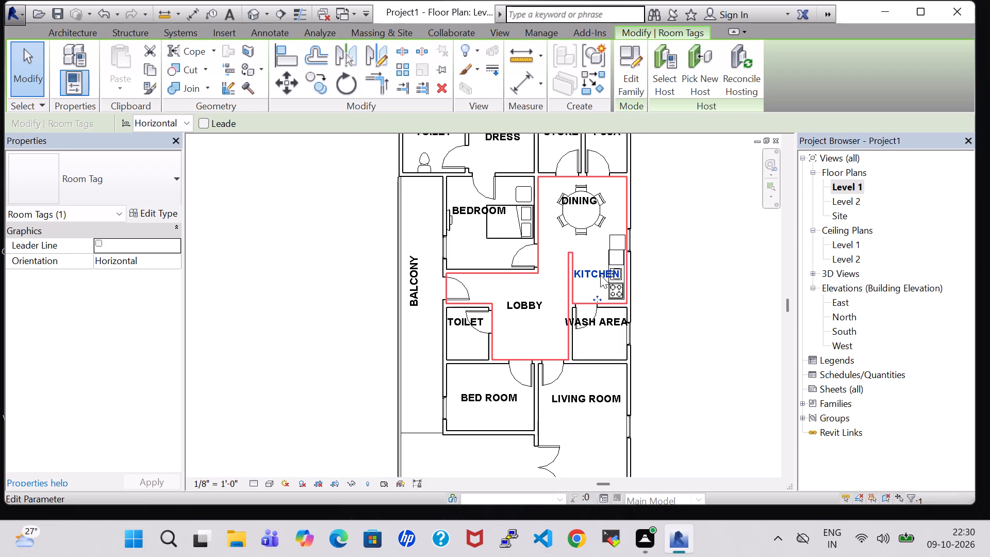
pyautogui.click(680, 241)
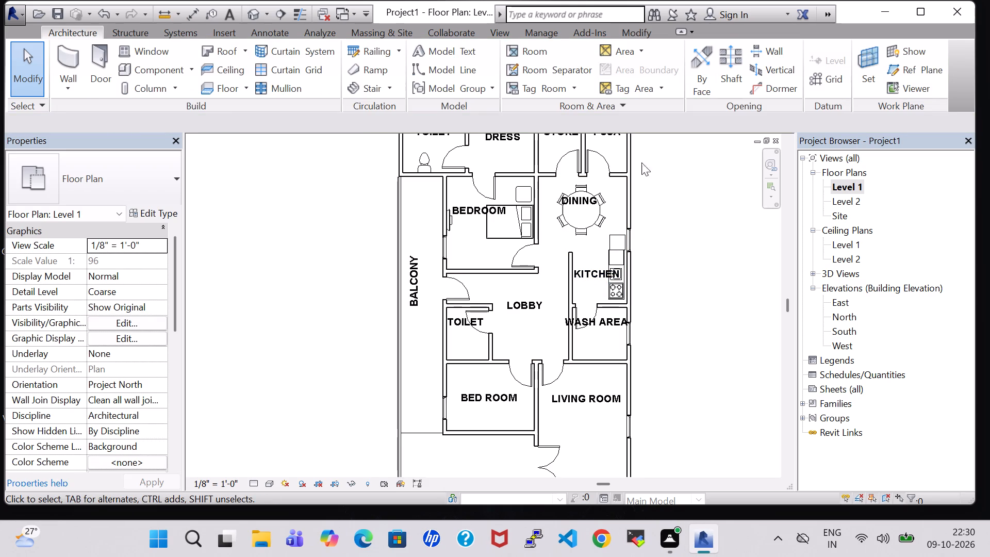
# Nudge the round dining table west, closer to the wall between BEDROOM and DINING.
pyautogui.click(569, 218)
pyautogui.press('Left')
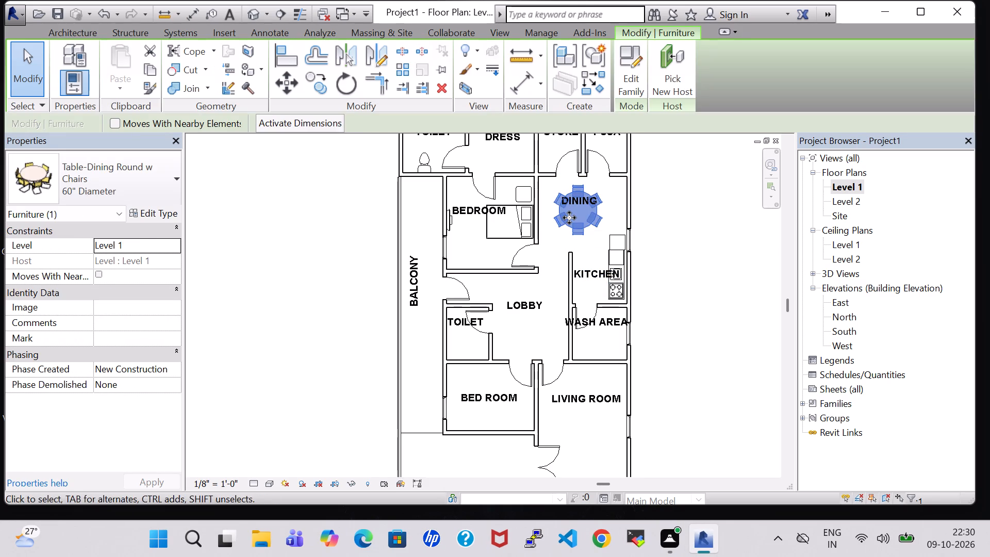
pyautogui.press('Left')
pyautogui.press('Left')
pyautogui.press('Left')
pyautogui.press('Left')
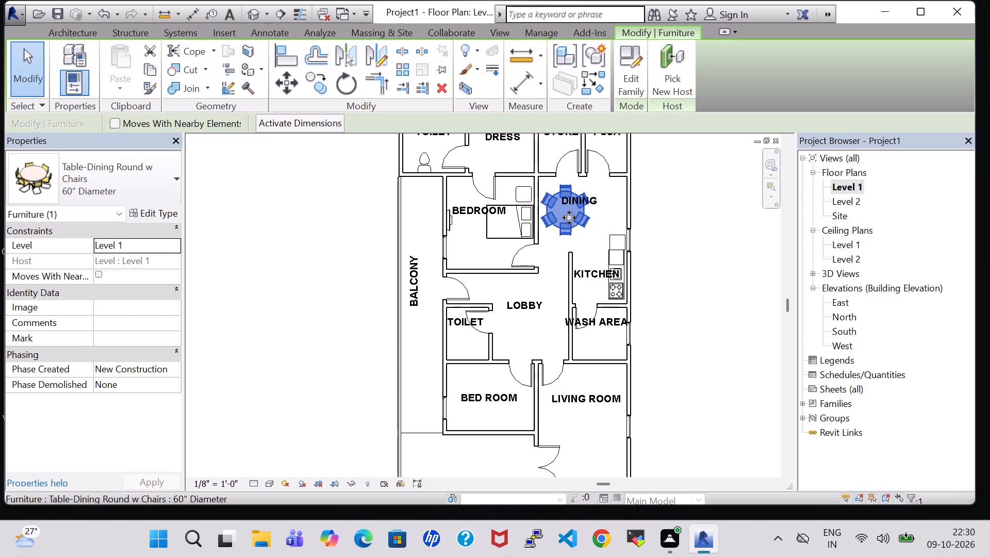
pyautogui.click(717, 222)
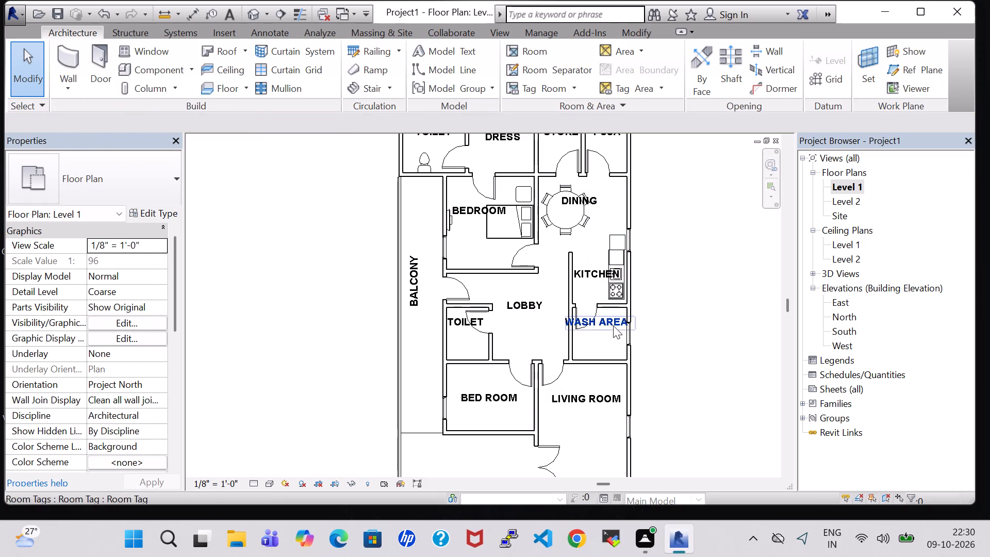
# Undo the last westward nudge of the round dining table.
pyautogui.click(596, 320)
pyautogui.click(788, 350)
pyautogui.scroll(2, 623, 336)
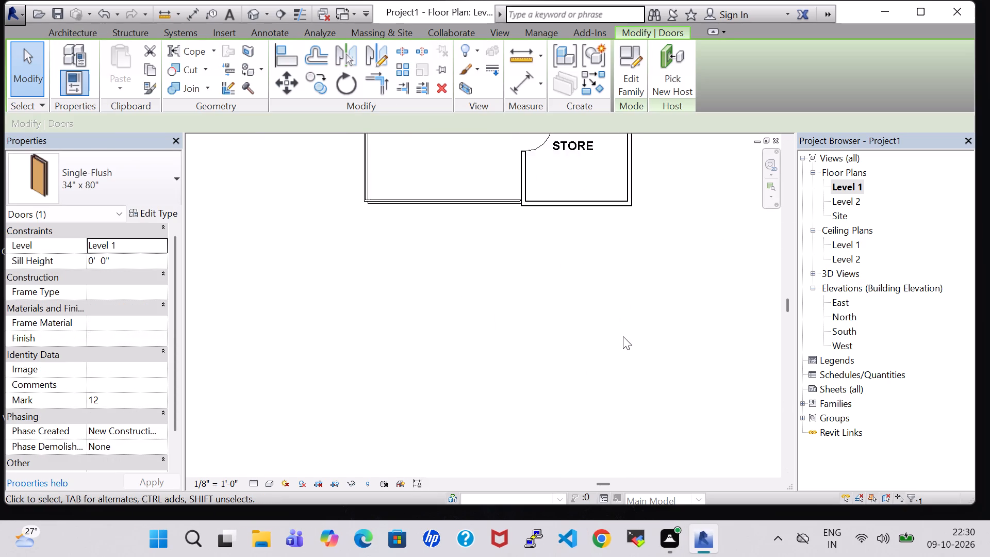
pyautogui.scroll(3, 623, 336)
pyautogui.scroll(-10, 623, 340)
pyautogui.scroll(1, 666, 225)
pyautogui.moveTo(666, 225); pyautogui.dragTo(667, 429, button='middle')
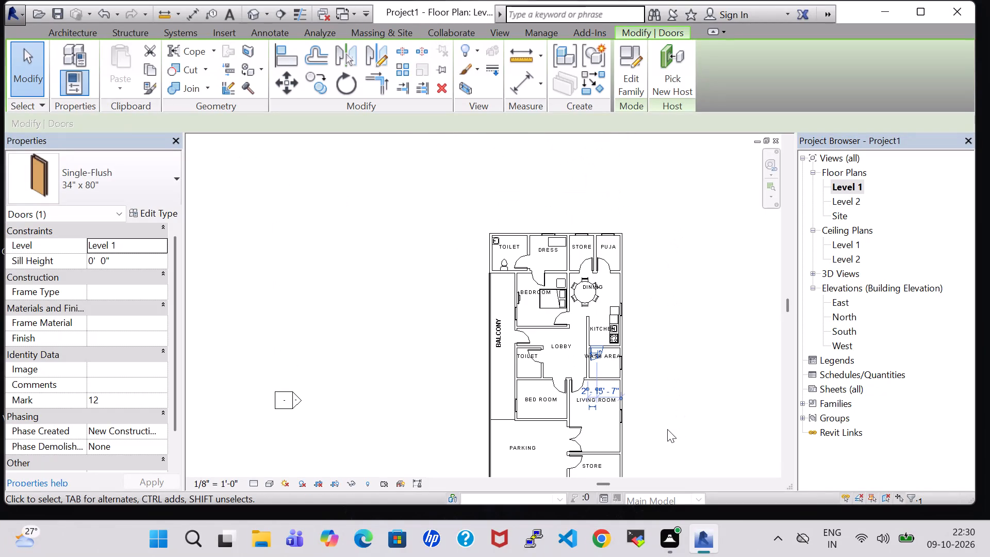
pyautogui.hotkey('ctrl', 'z')
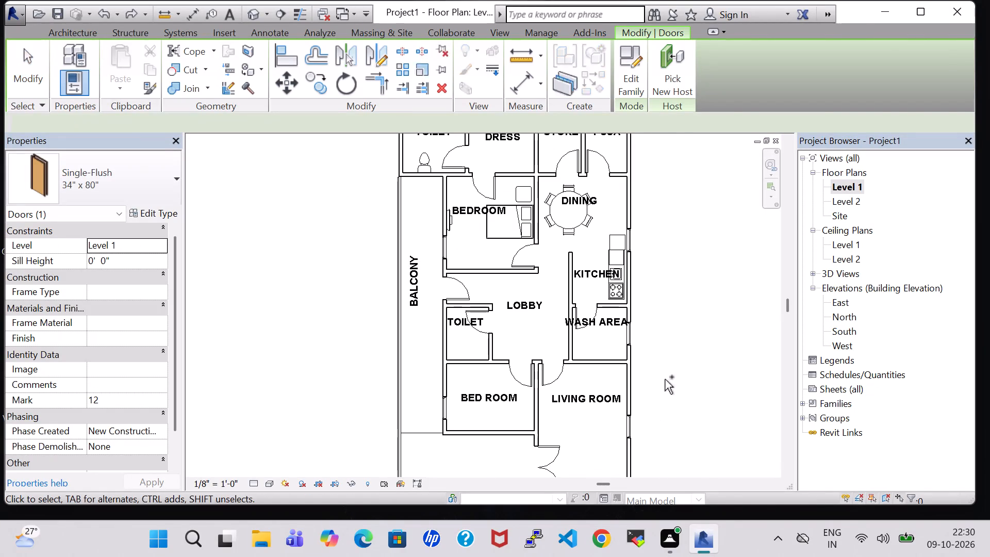
# Nudge the WASH AREA room tag down clear of the door swing and slightly east.
pyautogui.click(614, 323)
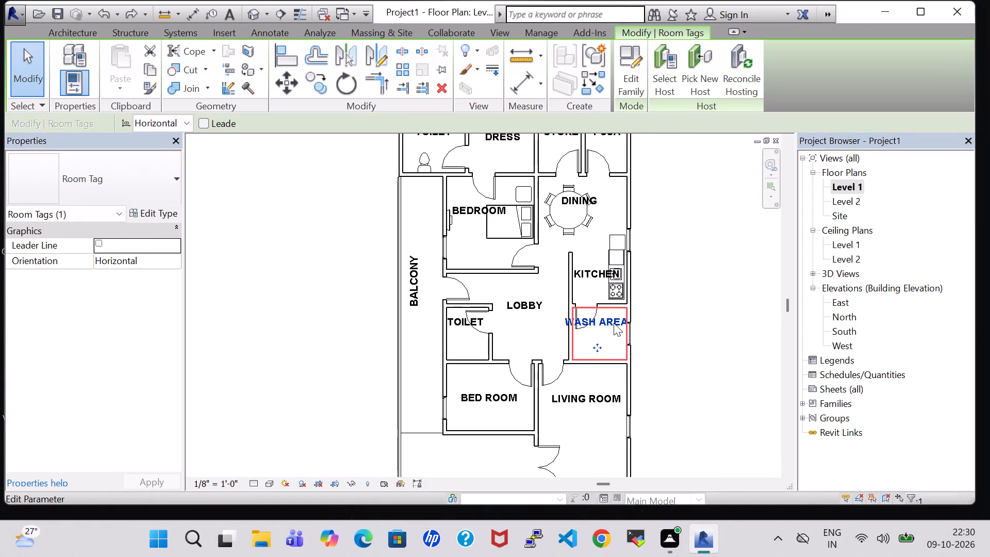
pyautogui.press('Down')
pyautogui.press('Down')
pyautogui.press('Down')
pyautogui.press('Down')
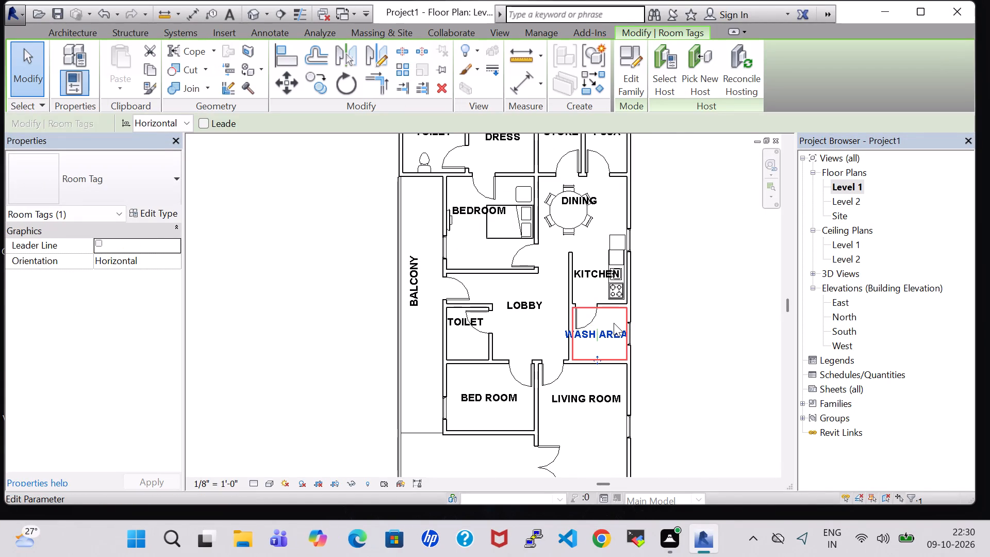
pyautogui.press('Right')
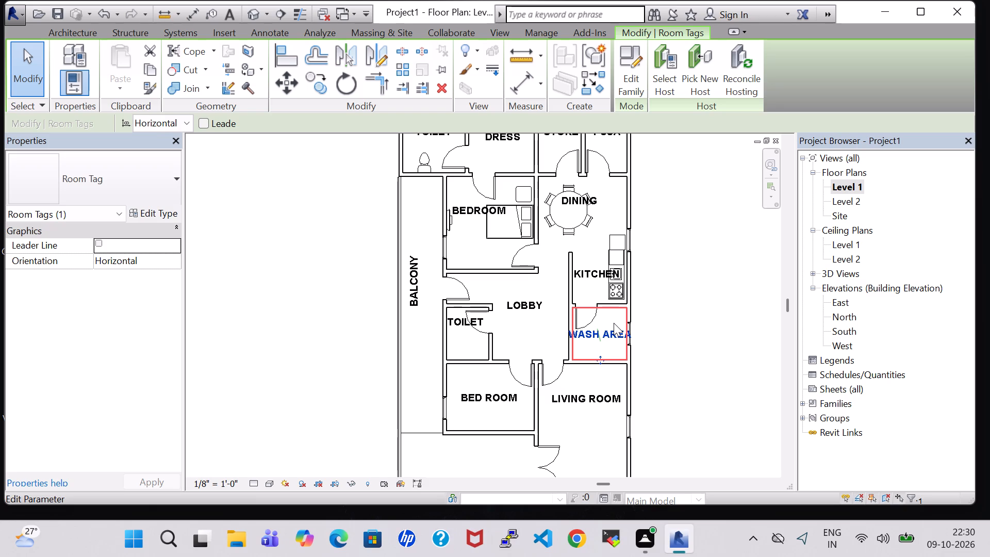
# Load the TV - Flat Screen family from the US Imperial Furniture library for component placement.
pyautogui.scroll(-1, 671, 351)
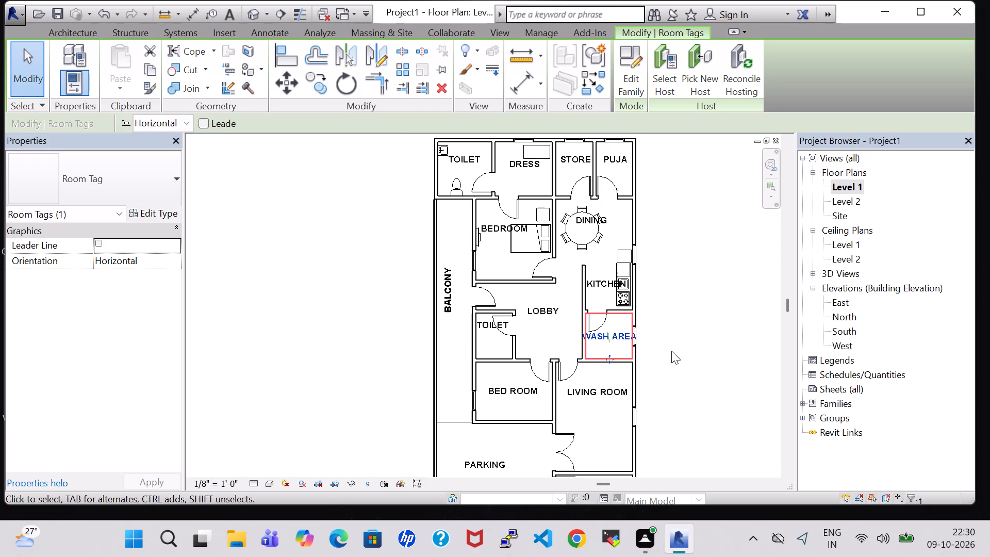
pyautogui.moveTo(671, 351); pyautogui.dragTo(657, 251, button='middle')
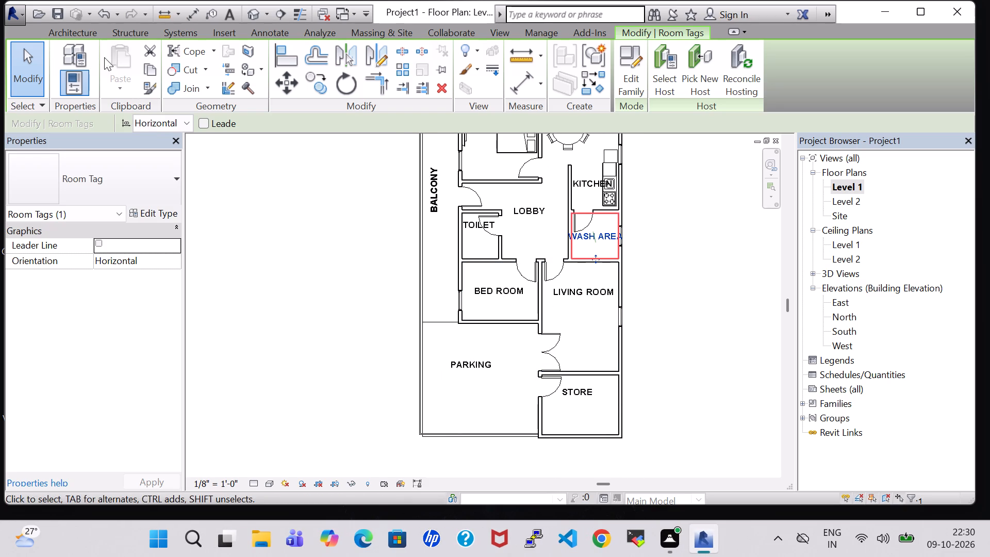
pyautogui.click(82, 34)
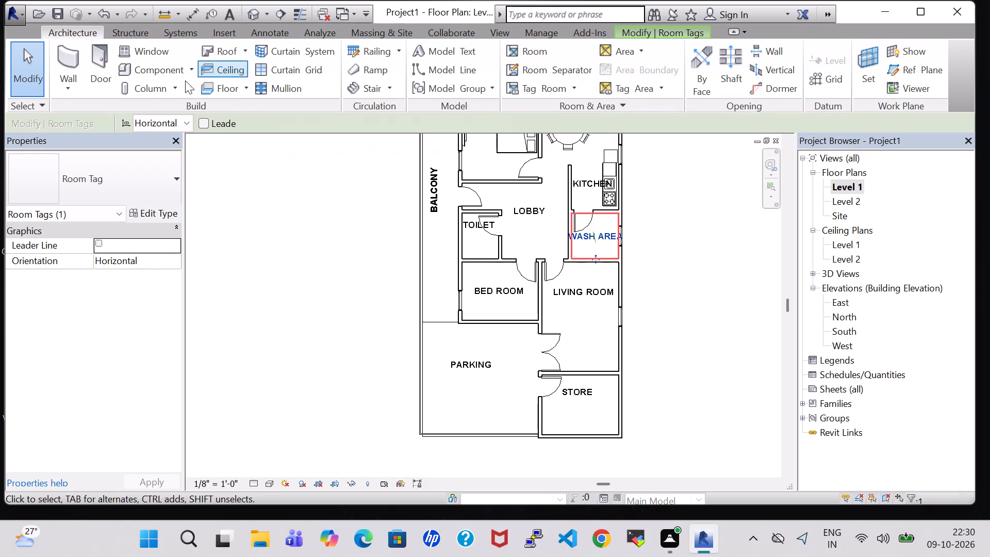
pyautogui.doubleClick(156, 73)
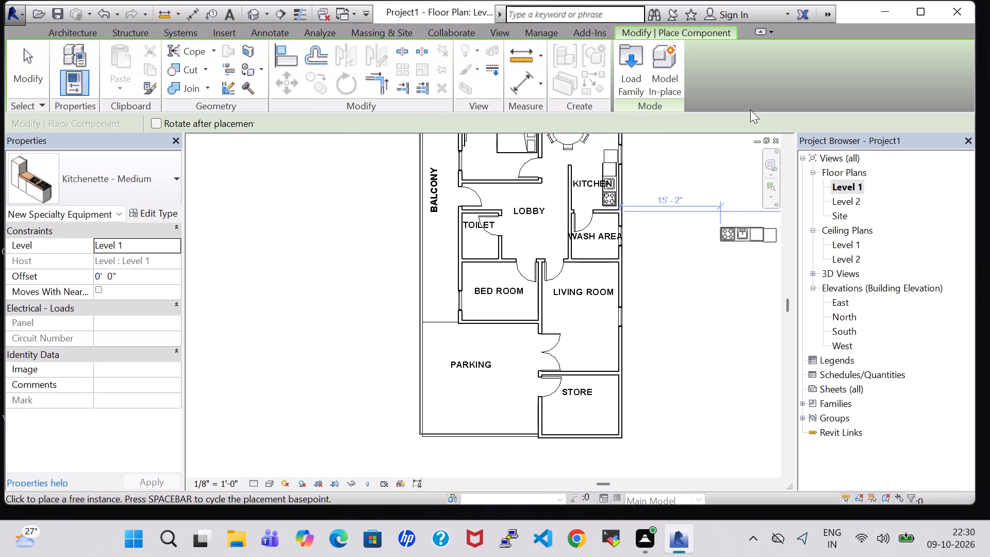
pyautogui.click(633, 86)
pyautogui.scroll(-3, 671, 304)
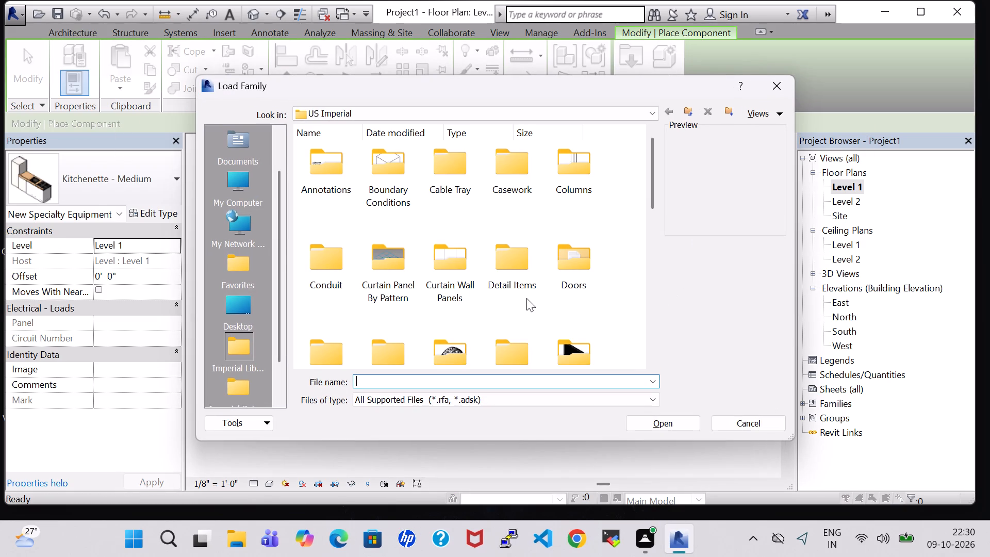
pyautogui.click(553, 344)
pyautogui.click(553, 344)
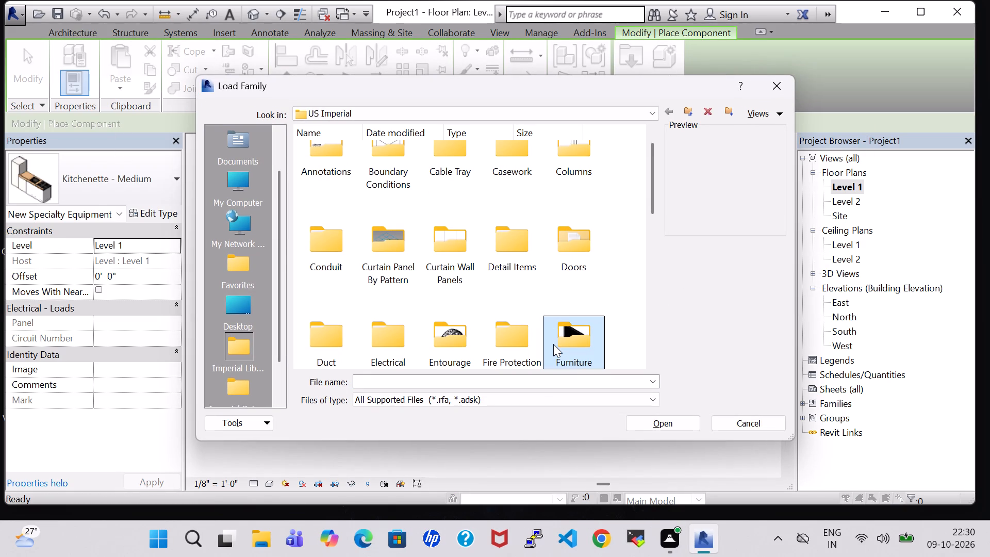
pyautogui.doubleClick(565, 323)
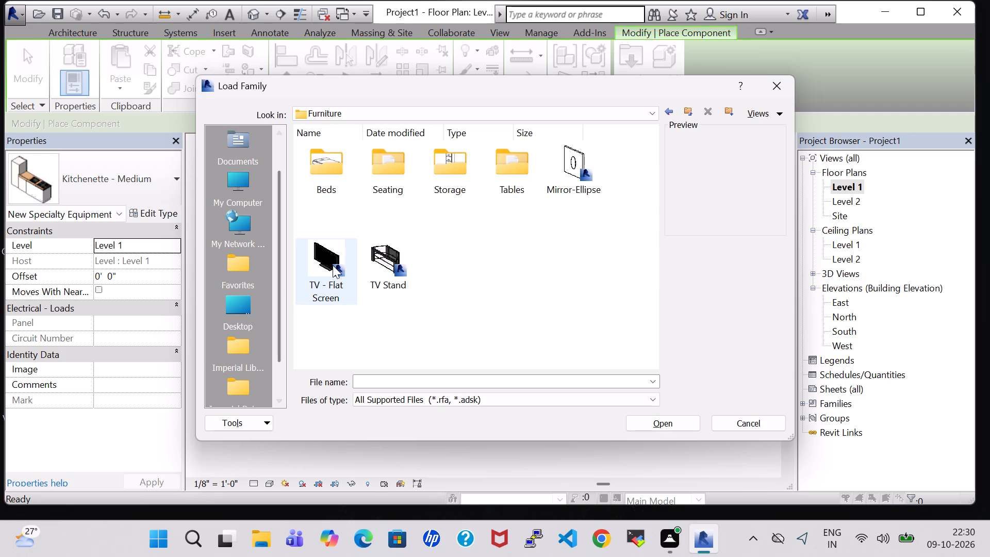
pyautogui.click(318, 263)
pyautogui.click(661, 426)
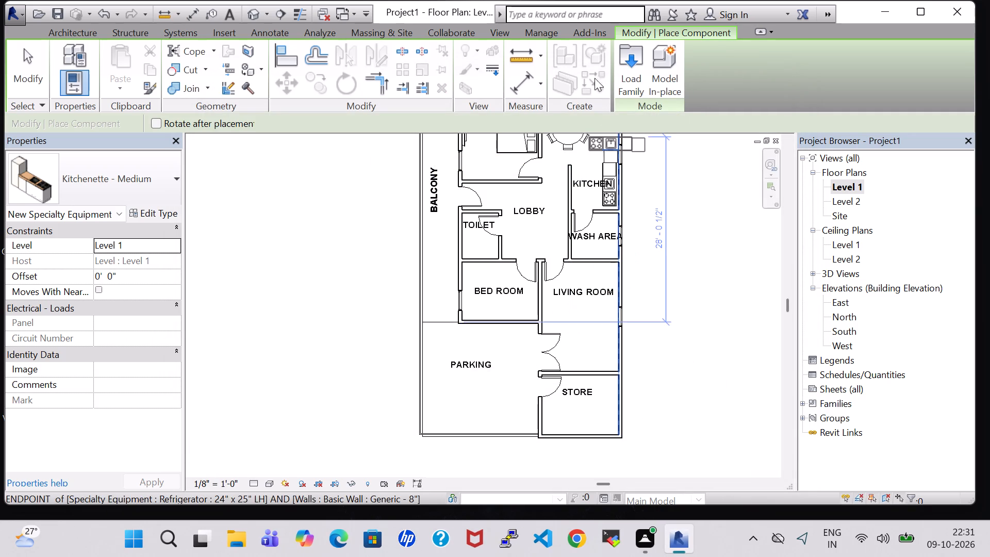
# Load the Sofa-Corbu family from the Seating folder of the US Imperial Furniture library.
pyautogui.click(626, 57)
pyautogui.scroll(-3, 600, 201)
pyautogui.scroll(1, 588, 187)
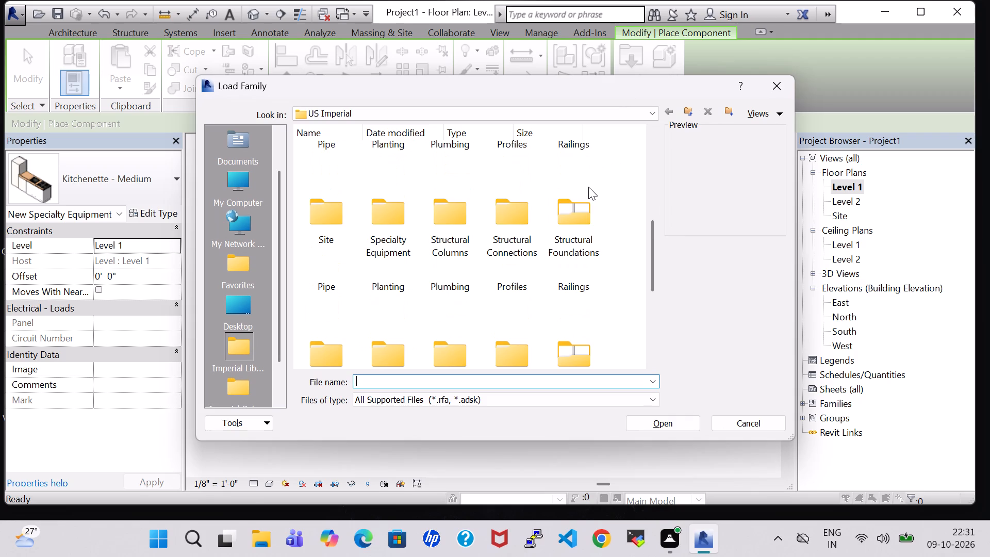
pyautogui.scroll(-4, 566, 282)
pyautogui.scroll(1, 567, 240)
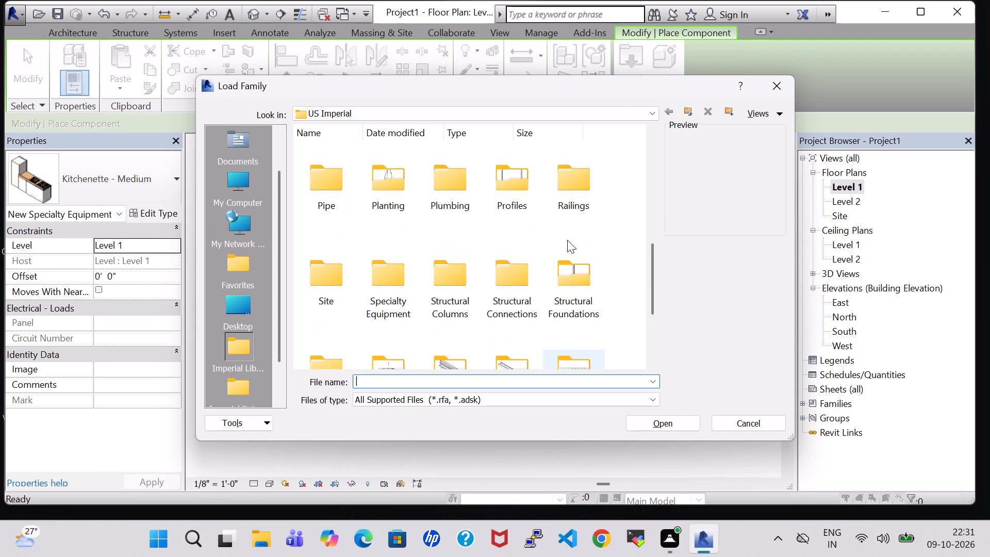
pyautogui.scroll(1, 567, 240)
pyautogui.click(564, 122)
pyautogui.doubleClick(566, 155)
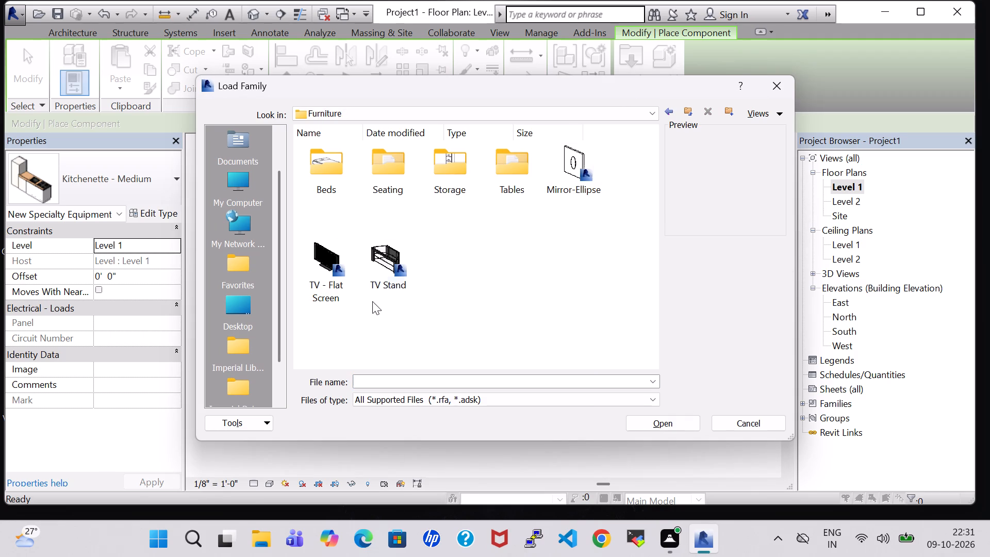
pyautogui.doubleClick(402, 177)
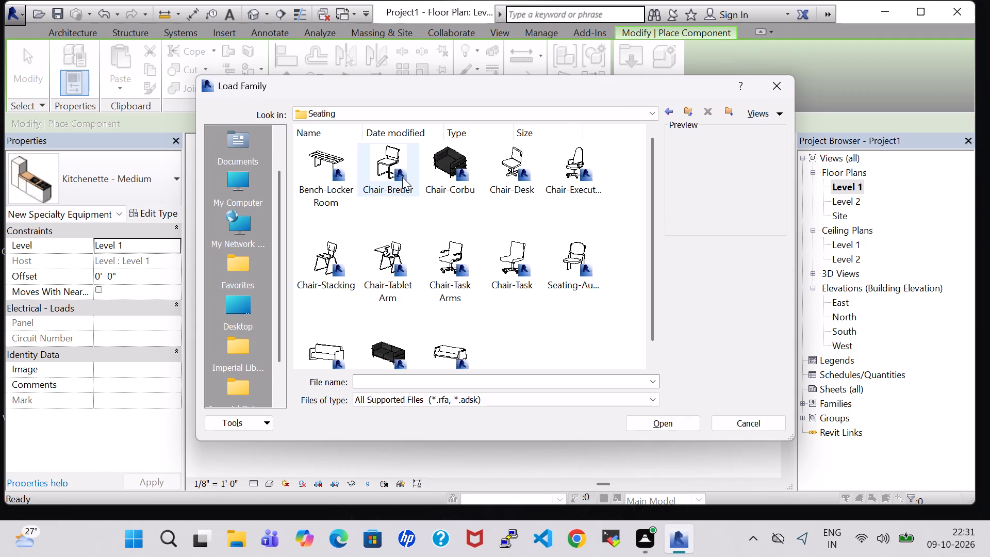
pyautogui.click(382, 361)
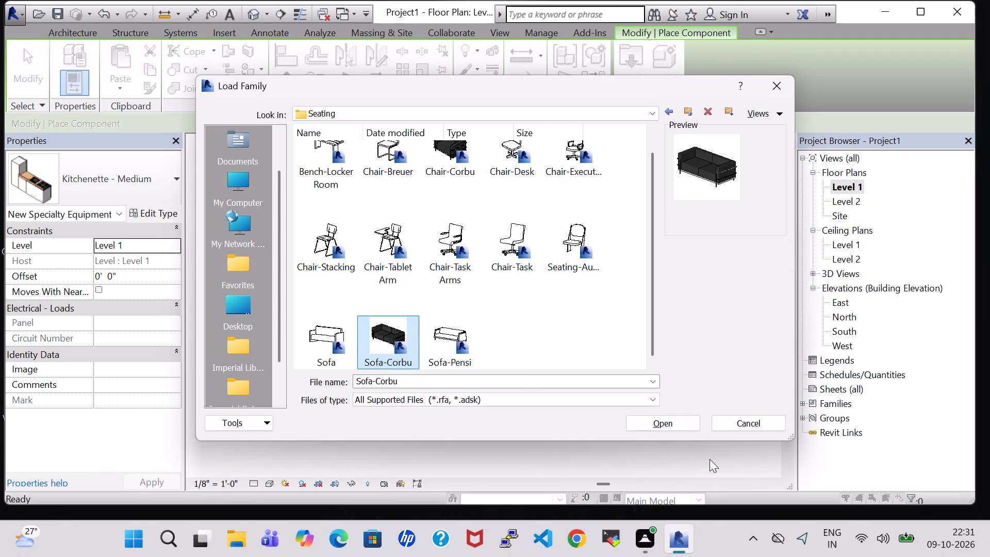
pyautogui.click(667, 421)
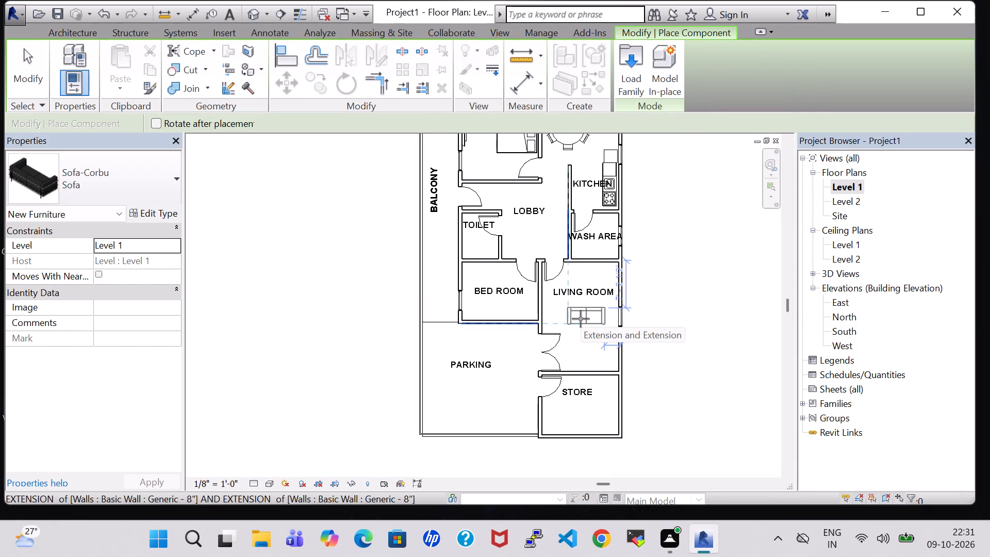
# Place two Sofa-Corbu sofas, rotated to run north-south in one line, along LIVING ROOM's east wall.
pyautogui.press('space')
pyautogui.press('space')
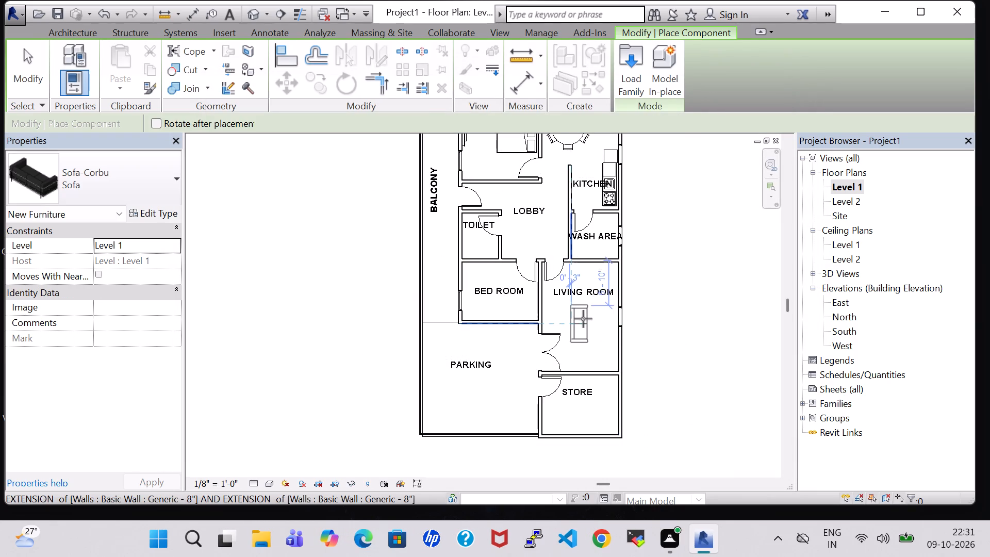
pyautogui.press('space')
pyautogui.press('space')
pyautogui.press('space')
pyautogui.press('space')
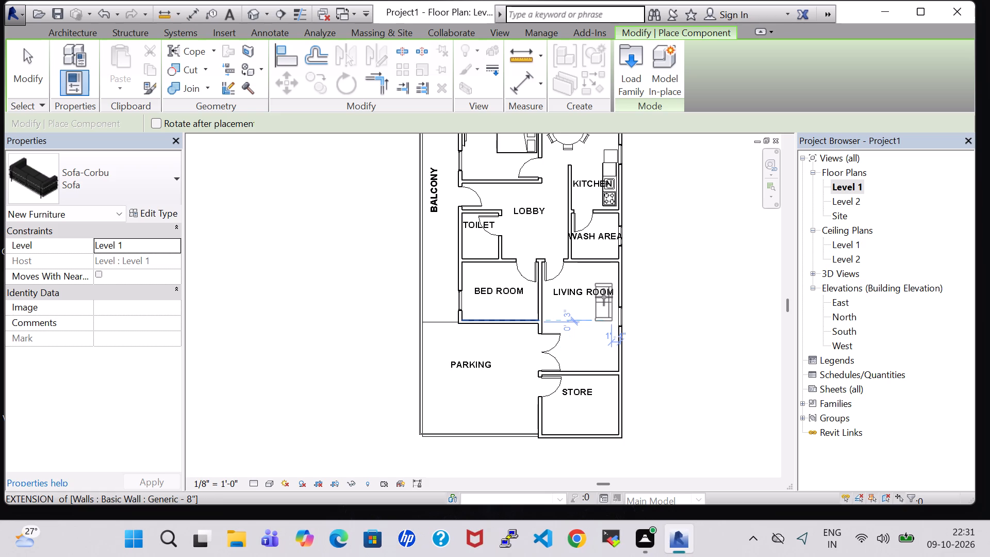
pyautogui.scroll(5, 604, 297)
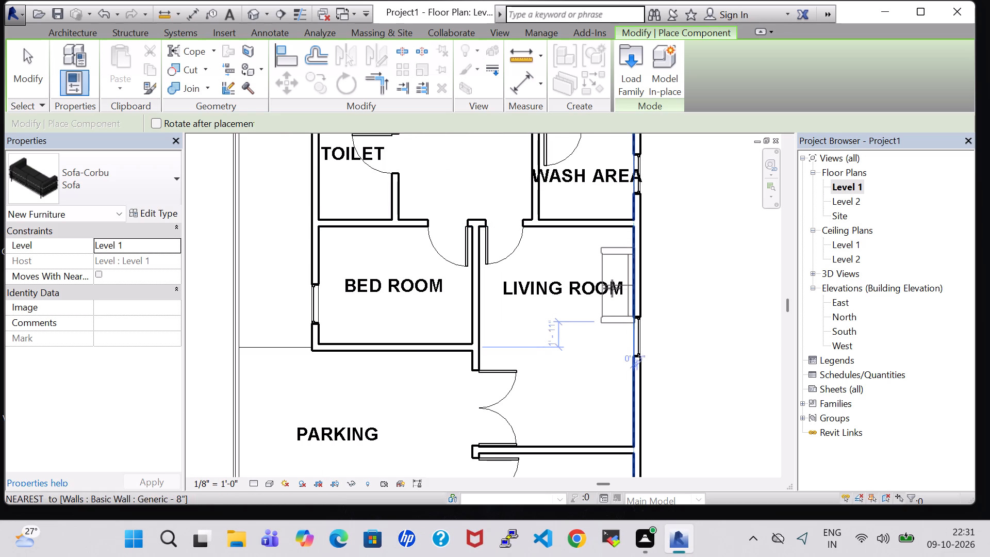
pyautogui.click(608, 294)
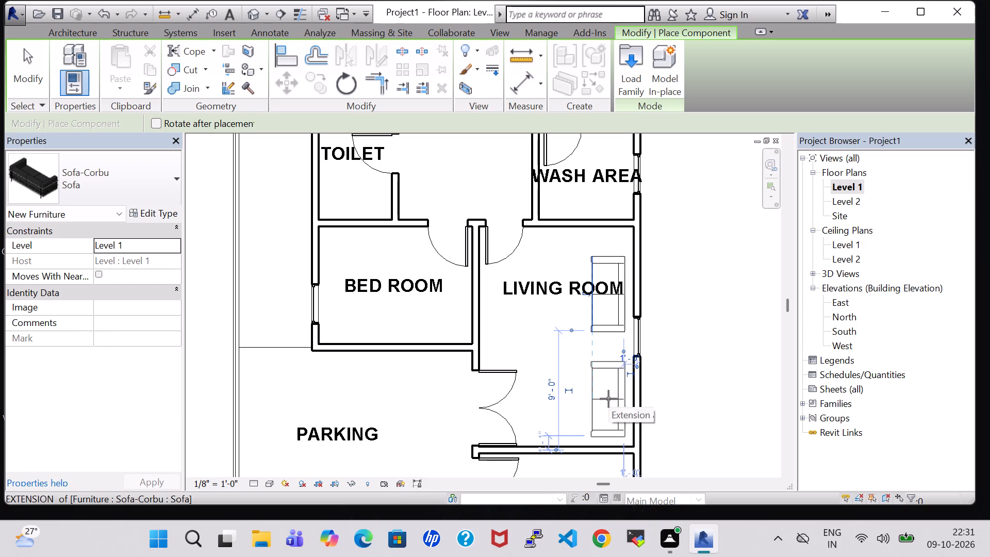
pyautogui.click(608, 399)
pyautogui.press('Escape')
pyautogui.press('Escape')
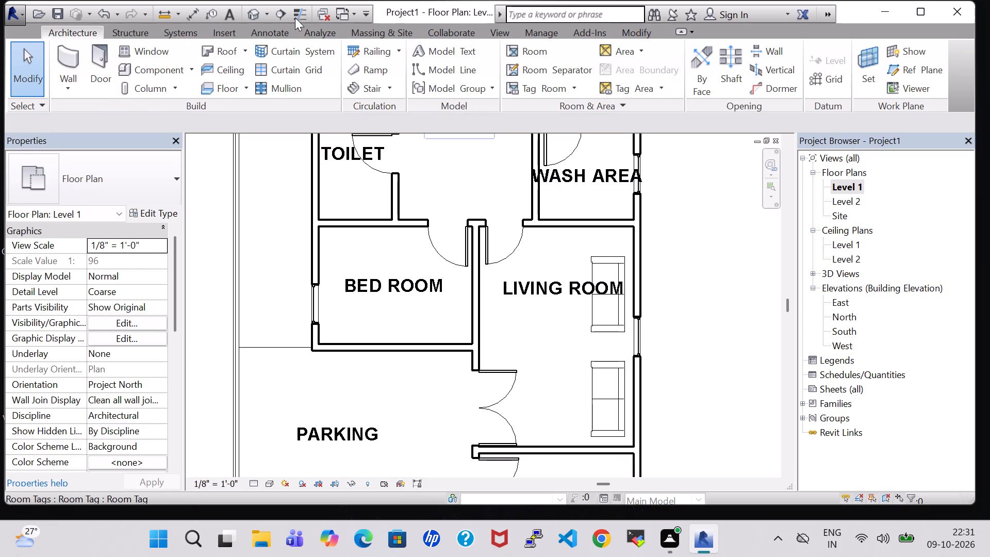
# Load the Table-Ellipse family from the Tables folder of the US Imperial Furniture library for component placement.
pyautogui.click(159, 61)
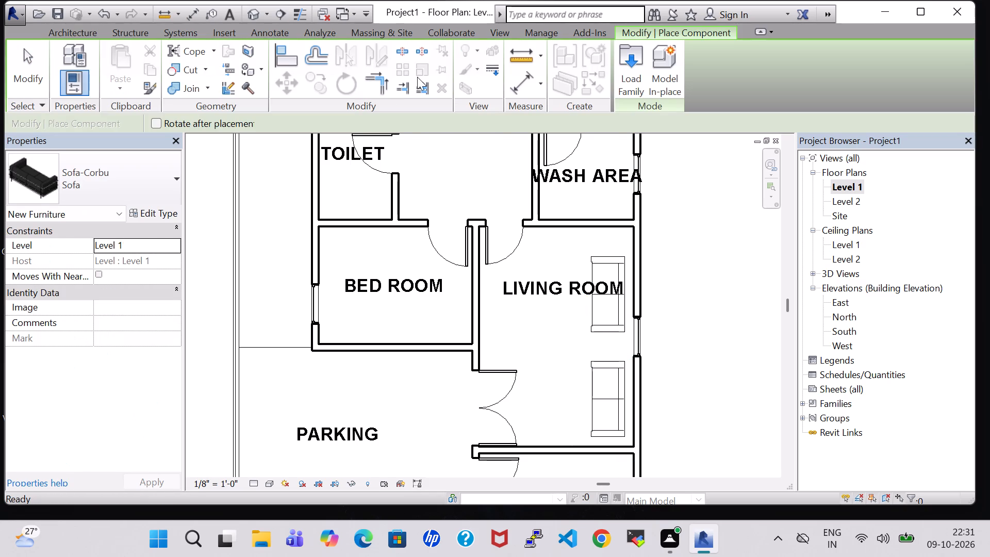
pyautogui.doubleClick(640, 85)
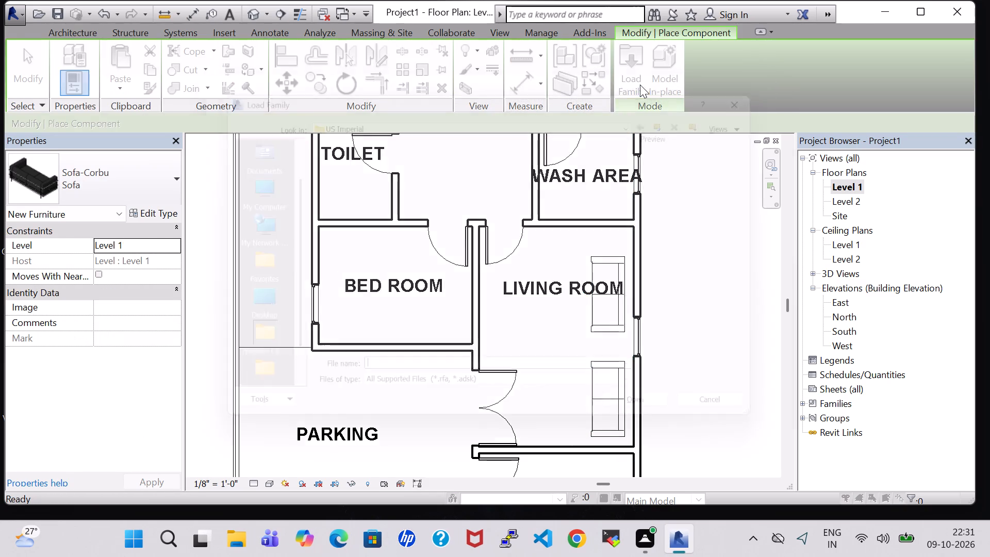
pyautogui.doubleClick(587, 354)
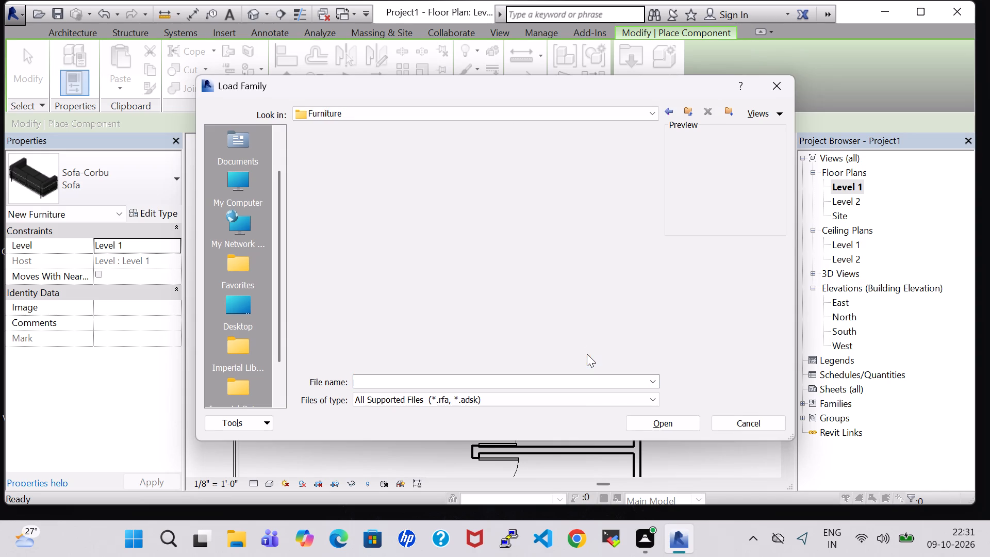
pyautogui.doubleClick(523, 184)
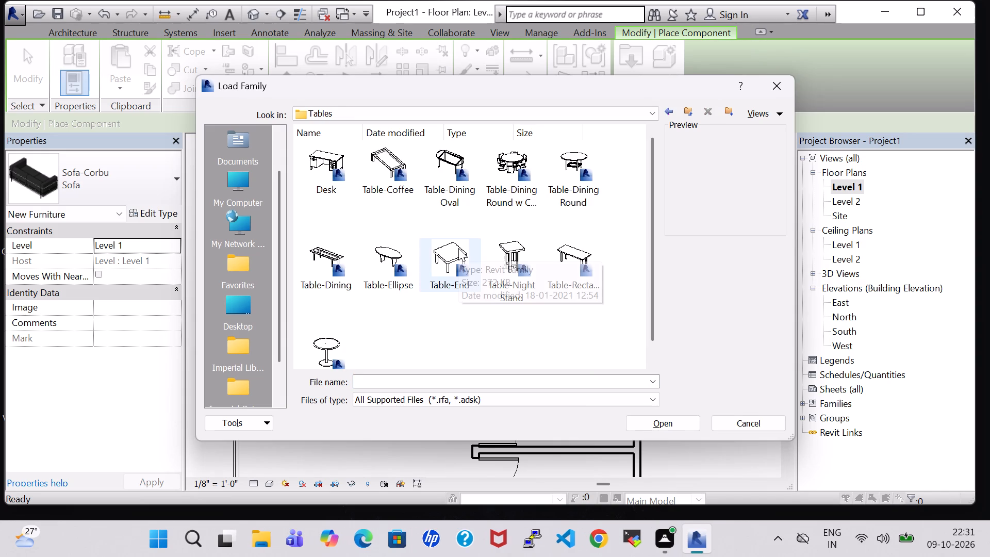
pyautogui.click(389, 258)
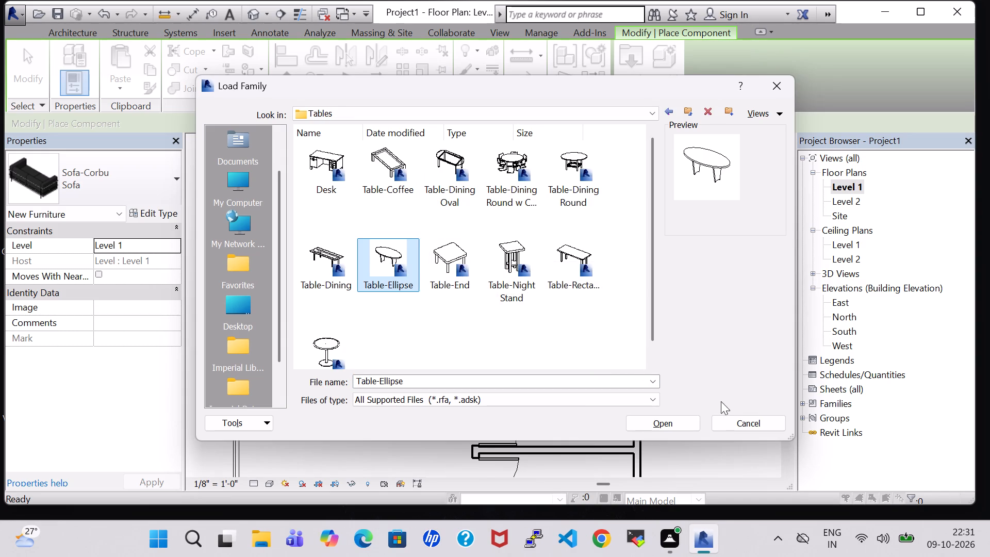
pyautogui.click(680, 428)
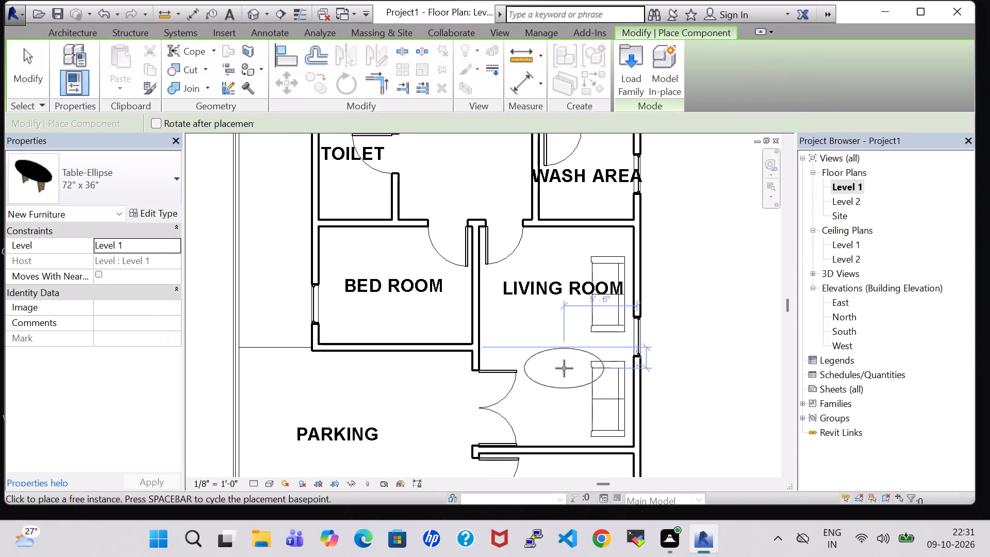
# Place two 60" x 48" Table-Ellipse tables, rotated to run north-south, one in front of each LIVING ROOM sofa.
pyautogui.click(138, 187)
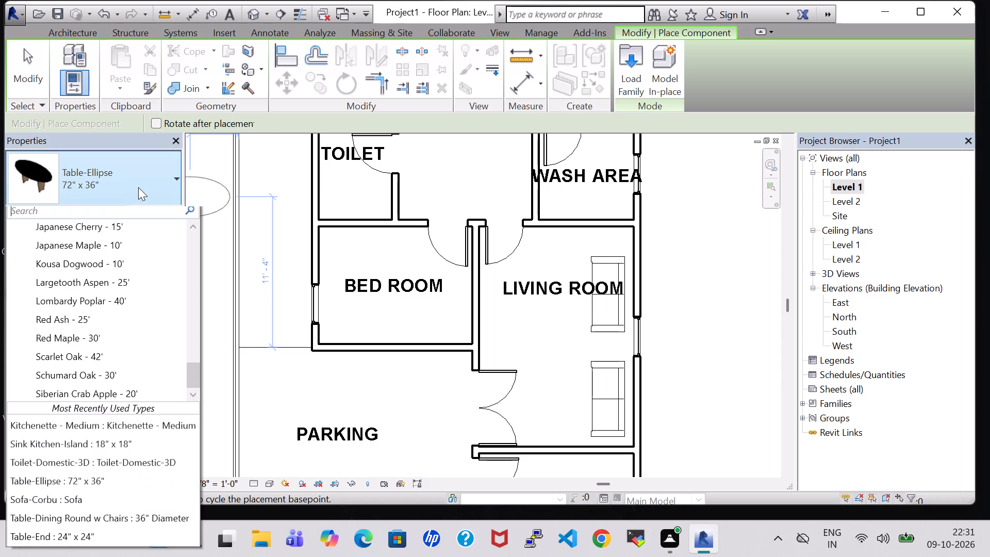
pyautogui.click(171, 178)
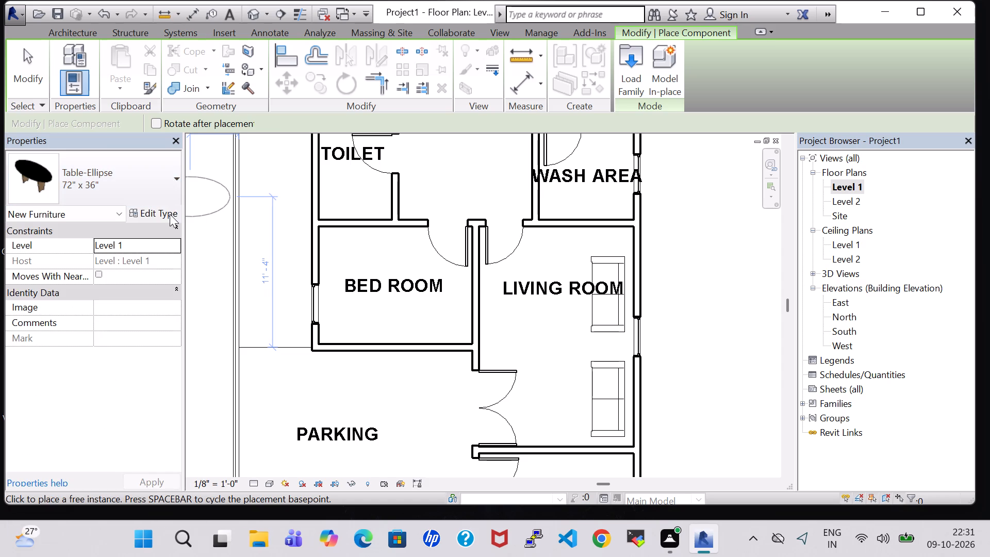
pyautogui.click(170, 214)
pyautogui.click(832, 109)
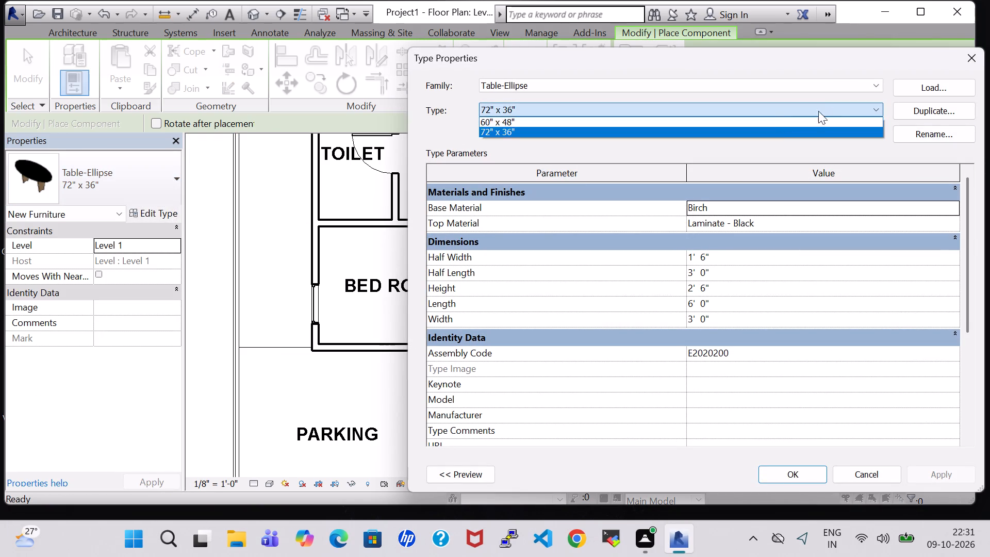
pyautogui.click(691, 120)
pyautogui.click(796, 476)
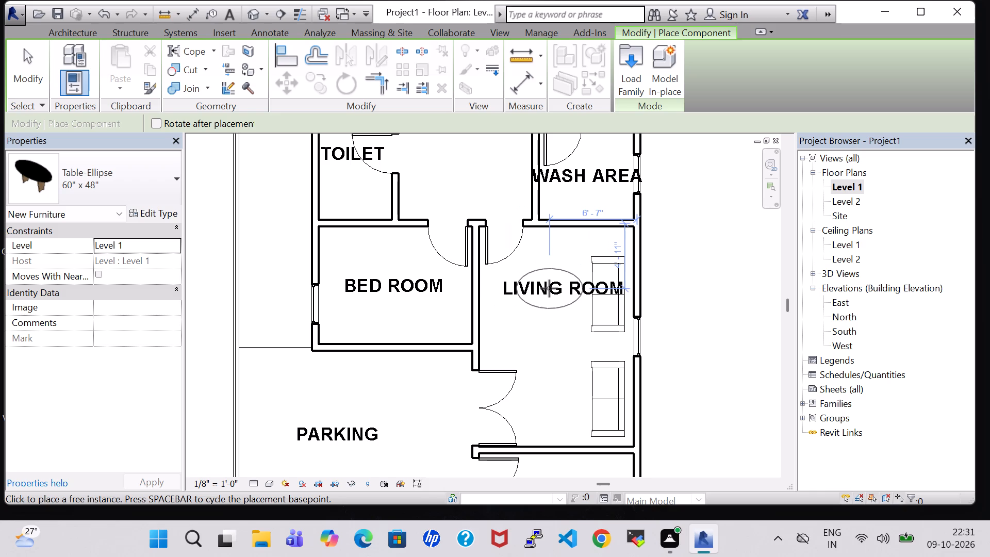
pyautogui.press('space')
pyautogui.click(567, 289)
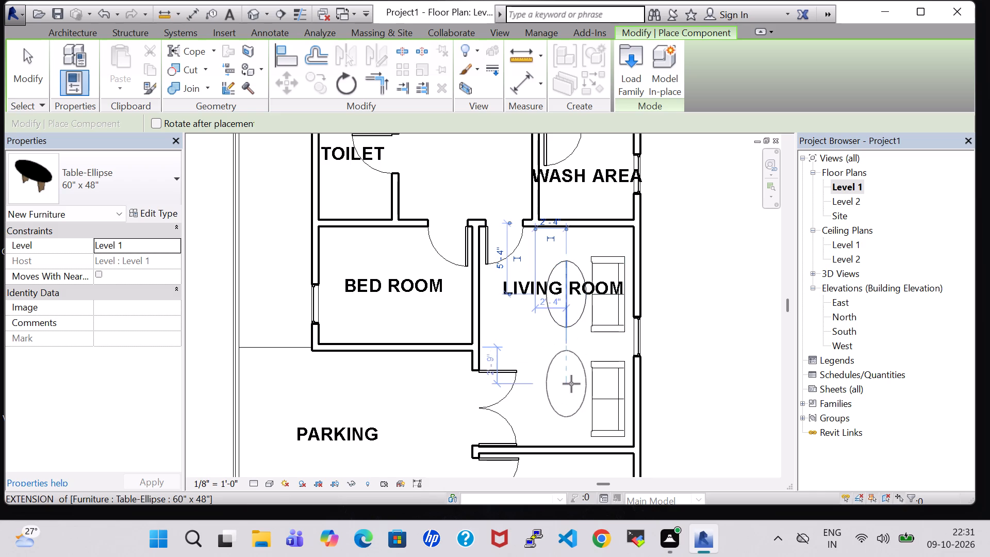
pyautogui.click(571, 400)
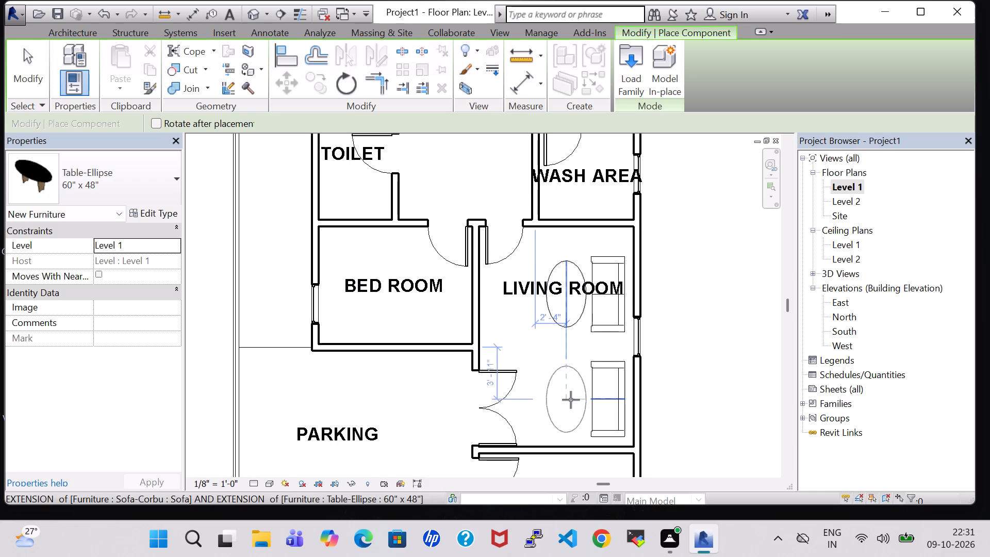
pyautogui.press('Escape')
pyautogui.press('Escape')
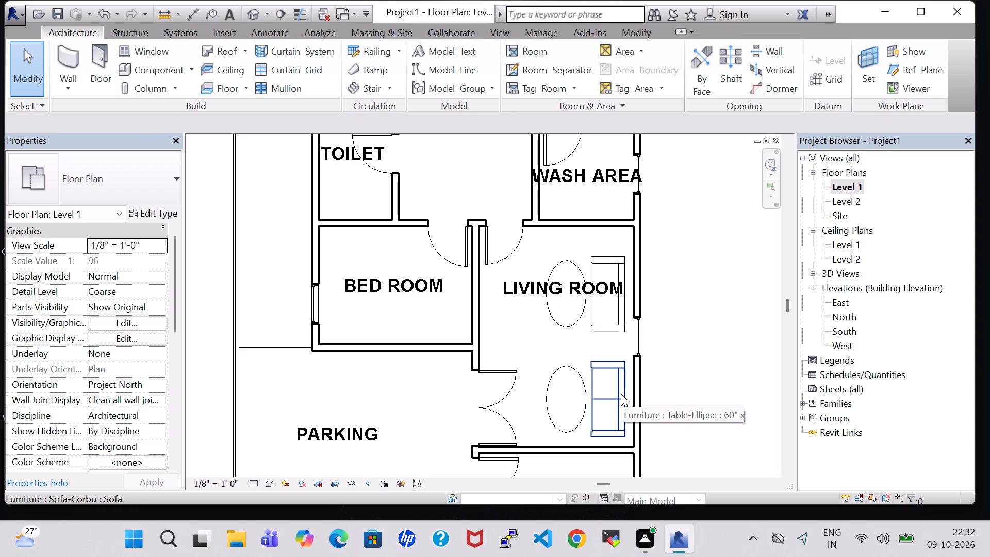
# Load the Chair-Corbu family from the Seating folder of the US Imperial Furniture library for component placement.
pyautogui.click(128, 68)
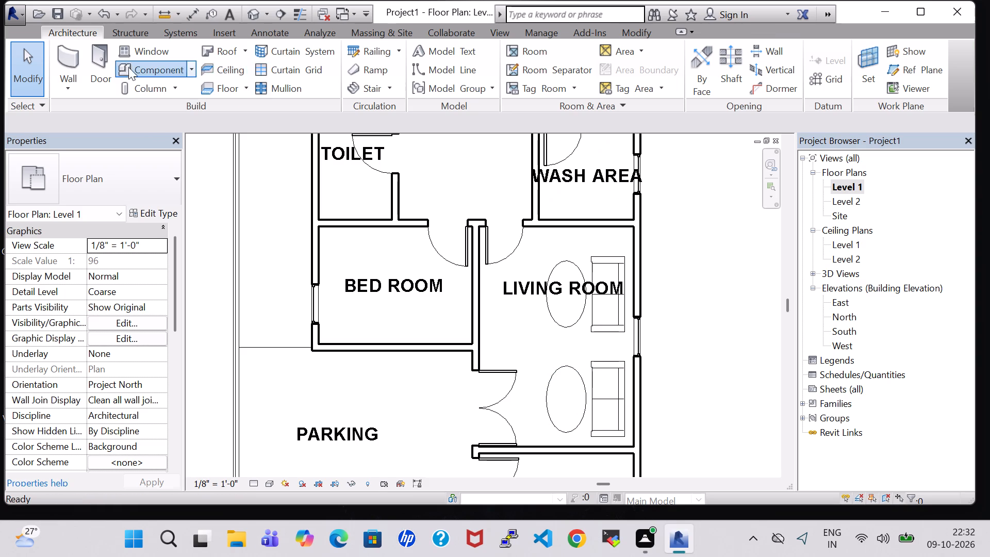
pyautogui.click(616, 72)
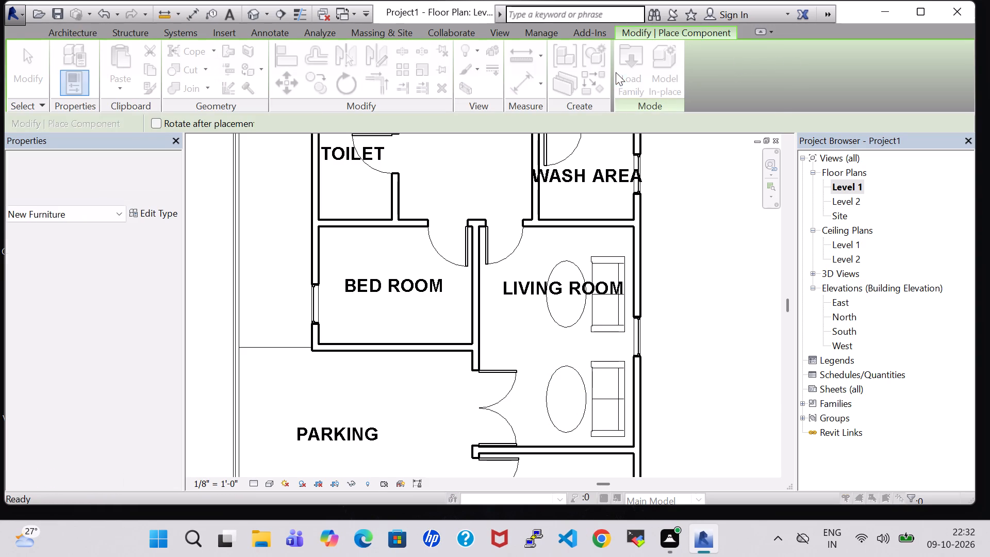
pyautogui.doubleClick(581, 340)
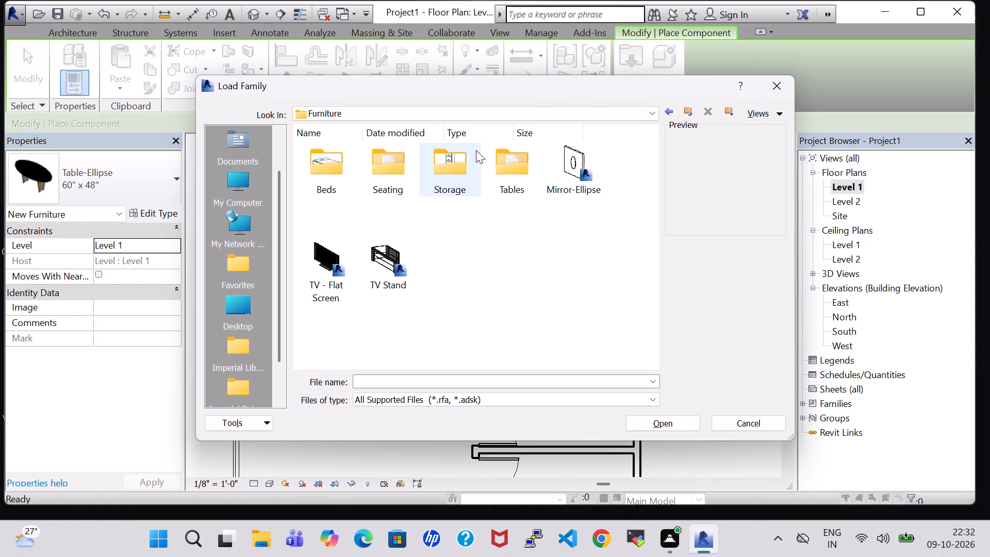
pyautogui.doubleClick(407, 175)
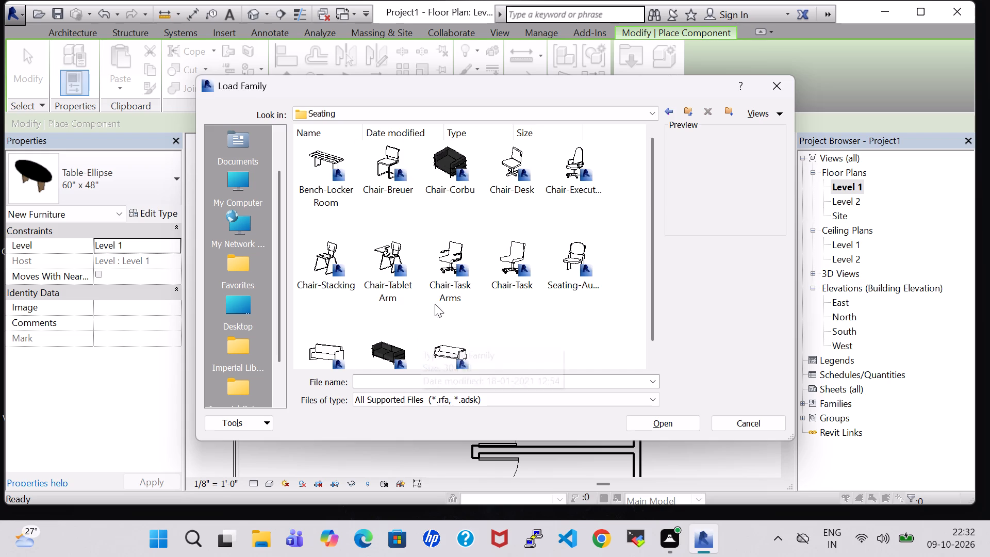
pyautogui.click(450, 143)
pyautogui.click(674, 427)
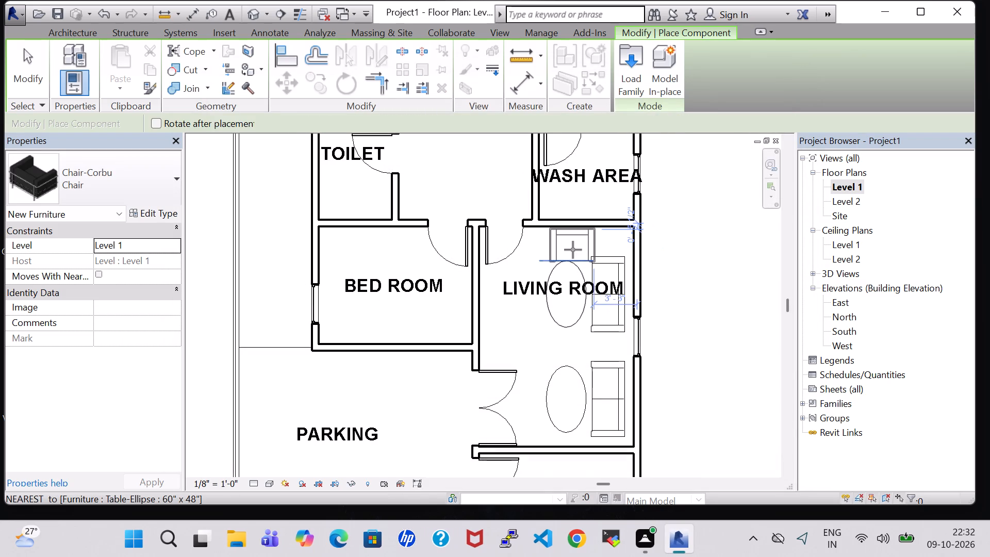
# Place one Chair-Corbu against LIVING ROOM's north wall, just north of the northern elliptical table.
pyautogui.scroll(6, 576, 252)
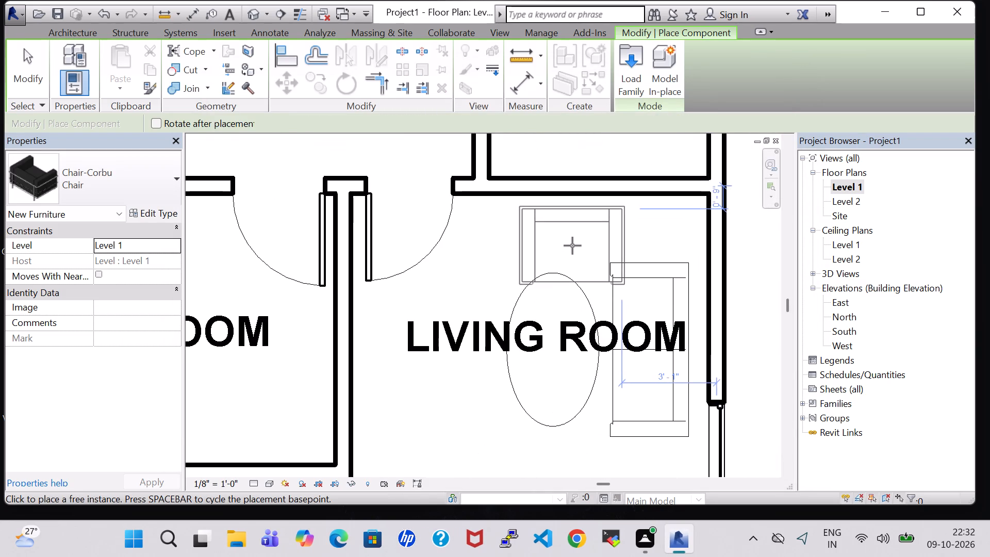
pyautogui.click(544, 242)
pyautogui.press('Escape')
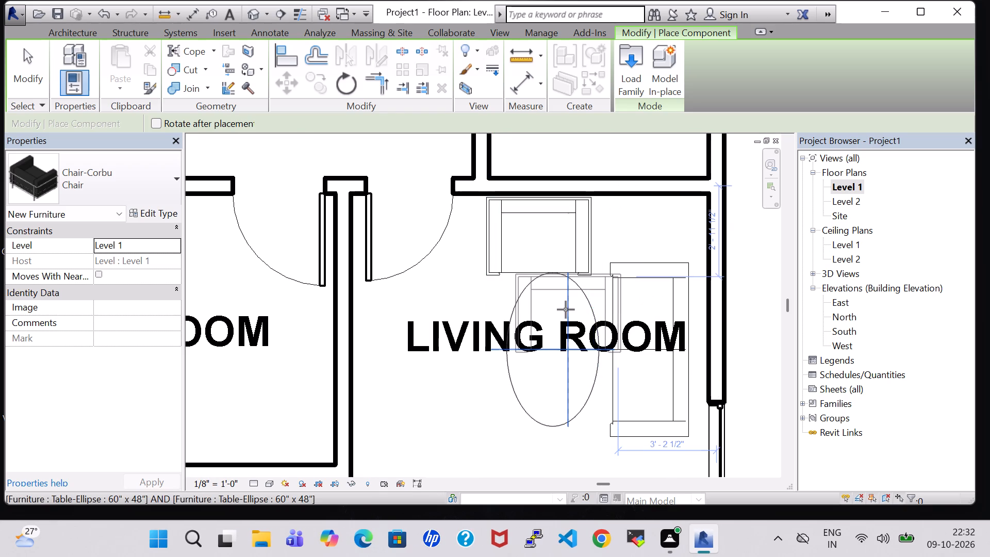
pyautogui.press('Escape')
# Nudge the northern elliptical table south, clear of the Corbu chair, and slightly west.
pyautogui.click(579, 296)
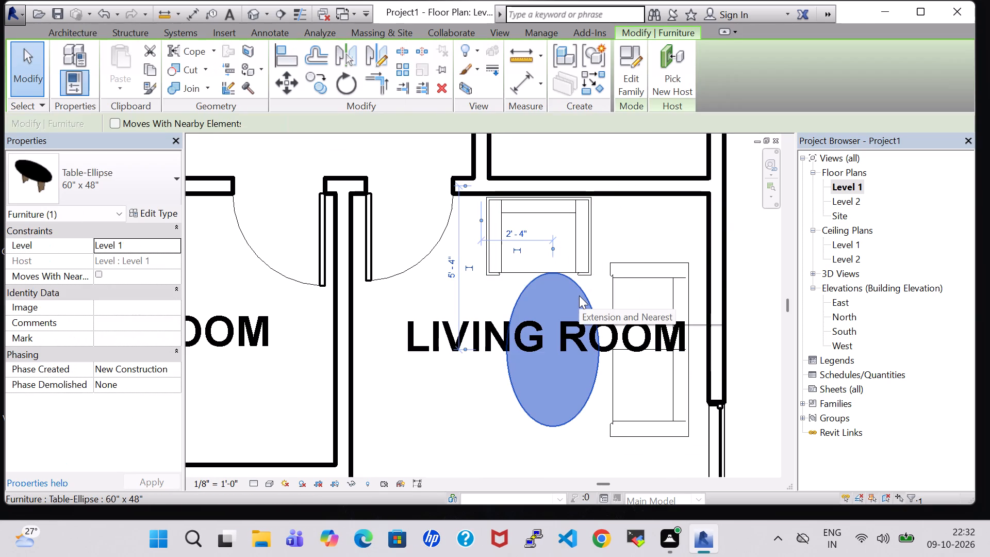
pyautogui.press('Down')
pyautogui.press('Down')
pyautogui.press('Left')
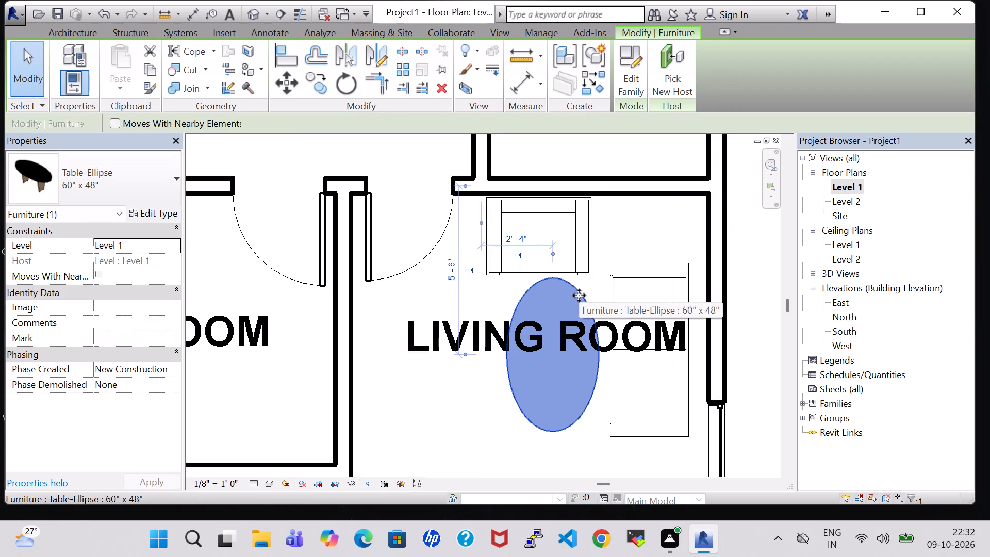
pyautogui.click(653, 236)
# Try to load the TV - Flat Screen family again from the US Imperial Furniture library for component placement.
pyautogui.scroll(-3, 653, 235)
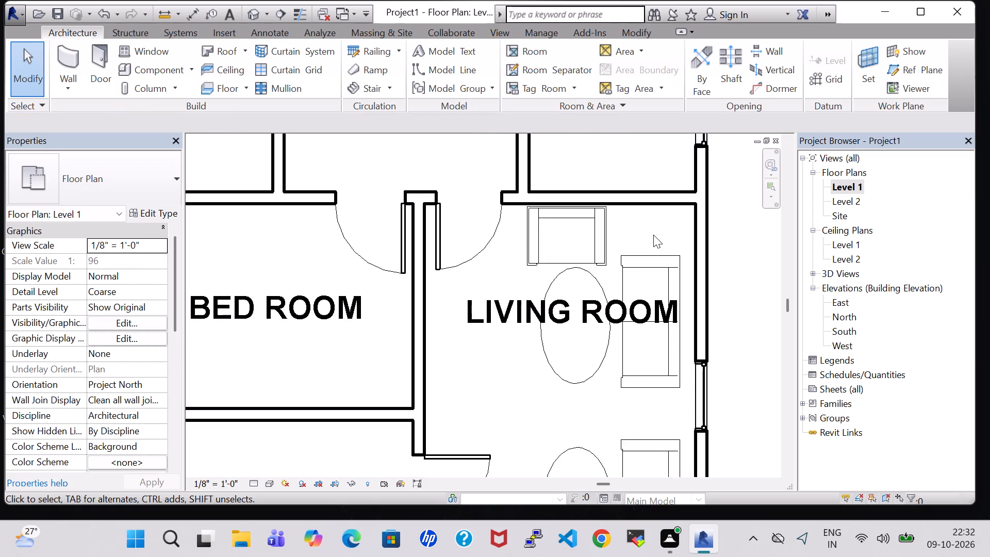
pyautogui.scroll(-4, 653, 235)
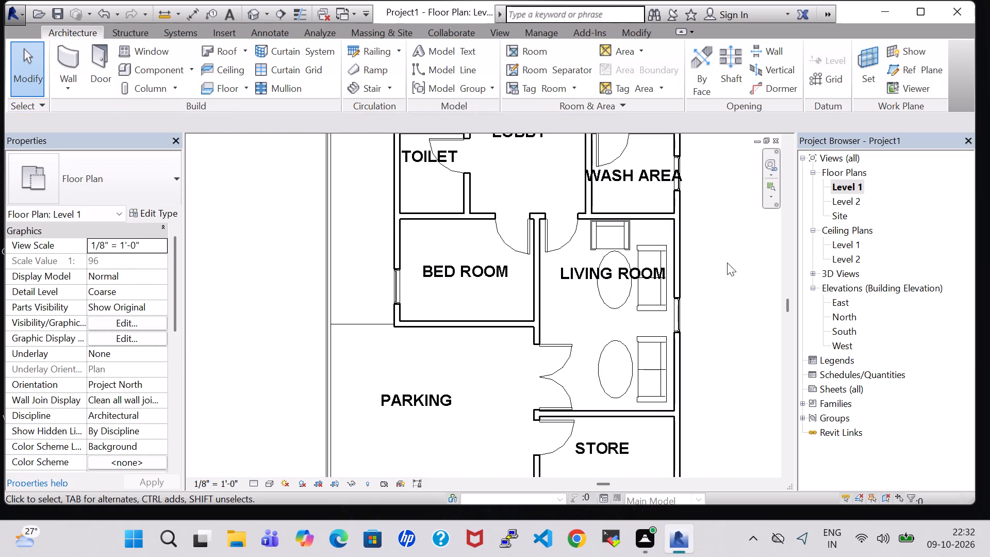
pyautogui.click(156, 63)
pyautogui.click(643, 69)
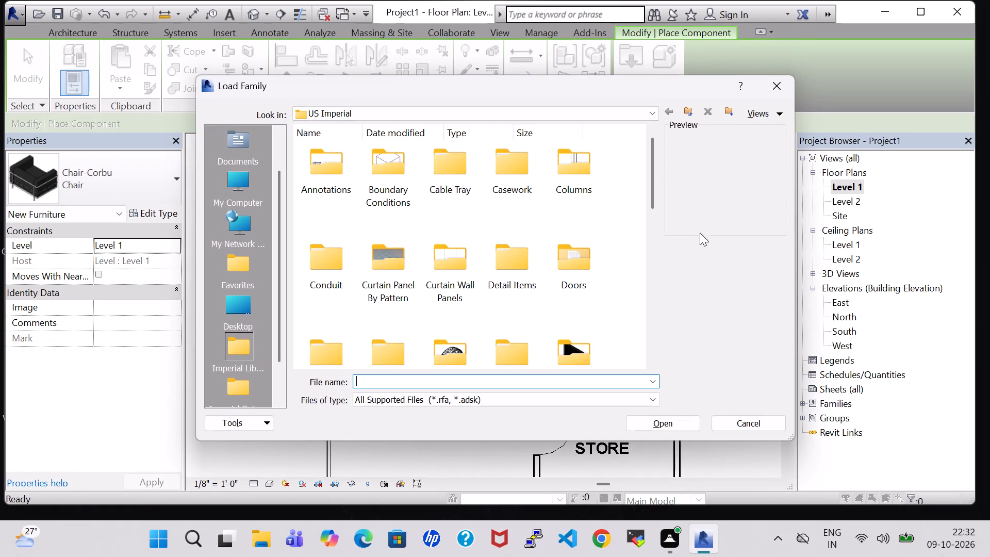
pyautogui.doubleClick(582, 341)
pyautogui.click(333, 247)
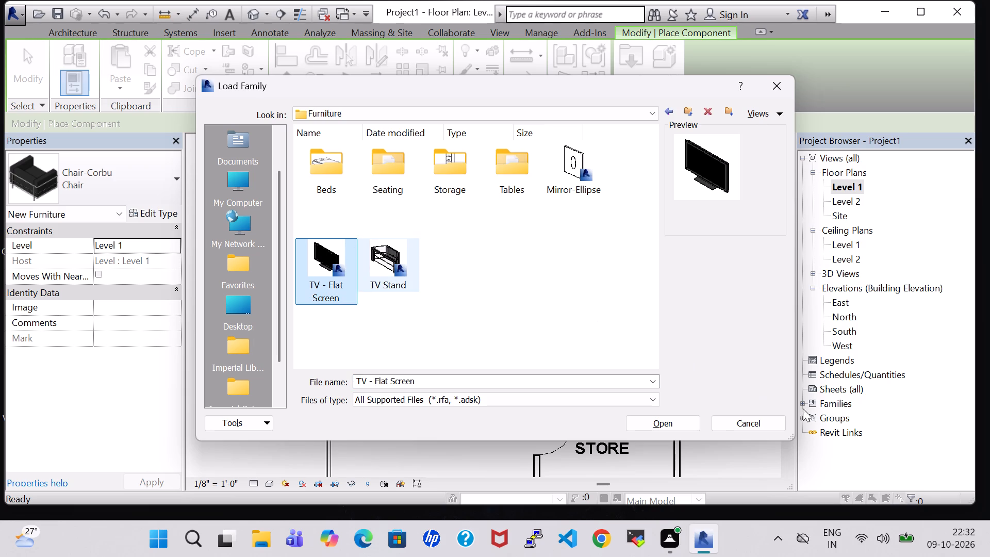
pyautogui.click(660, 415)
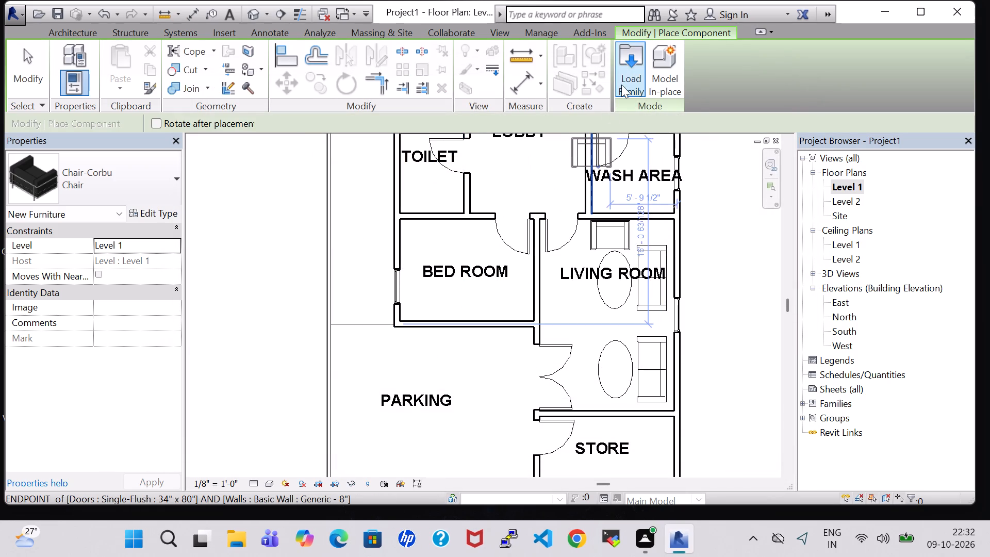
# Load the TV Stand family from the US Imperial Furniture library for component placement.
pyautogui.click(622, 83)
pyautogui.doubleClick(564, 360)
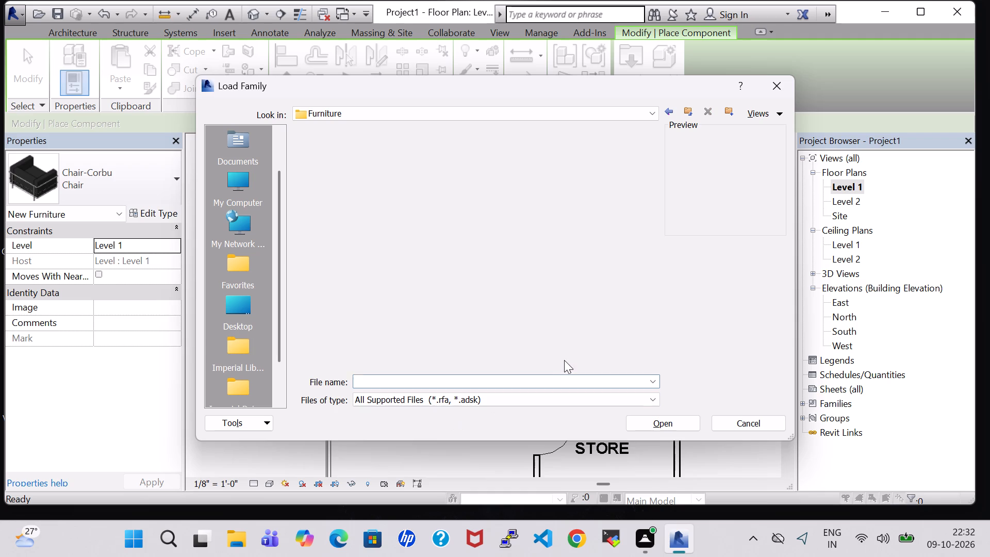
pyautogui.click(397, 270)
pyautogui.click(657, 419)
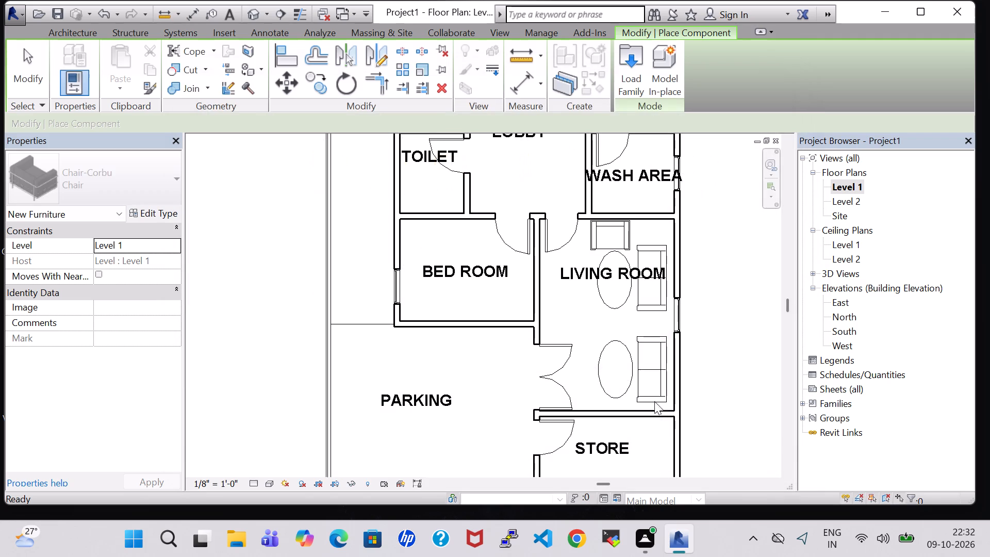
# Place the TV Stand, rotated to face east, against LIVING ROOM's west wall just north of the double door.
pyautogui.press('space')
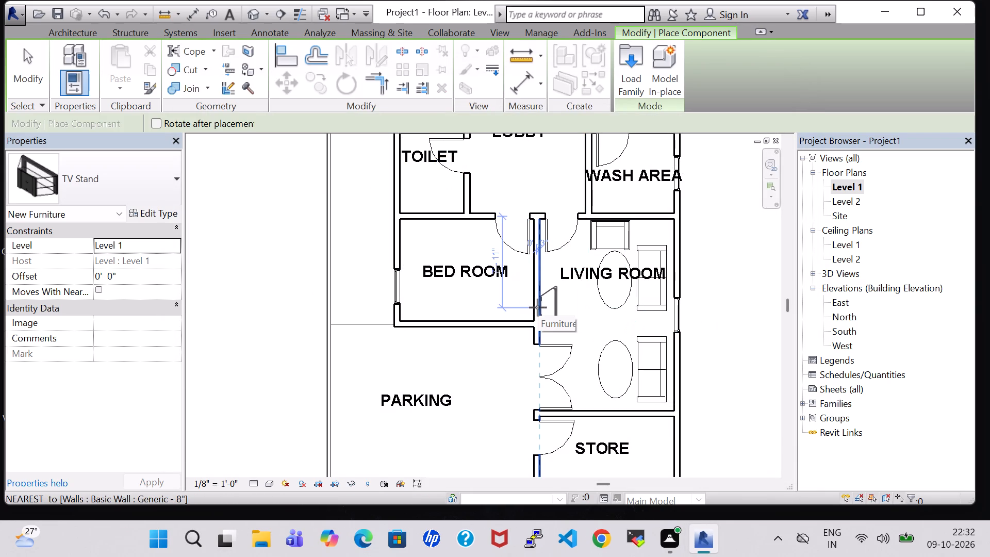
pyautogui.click(538, 307)
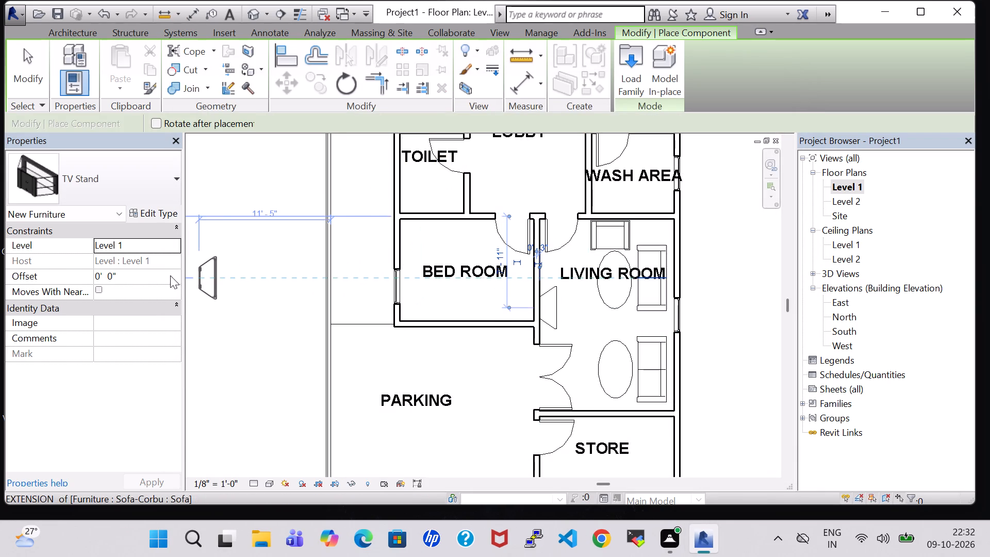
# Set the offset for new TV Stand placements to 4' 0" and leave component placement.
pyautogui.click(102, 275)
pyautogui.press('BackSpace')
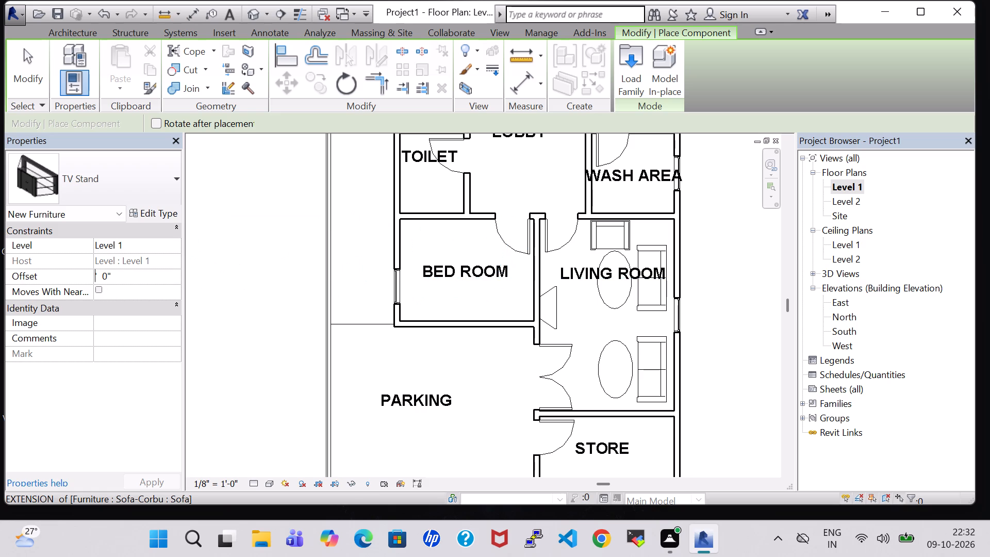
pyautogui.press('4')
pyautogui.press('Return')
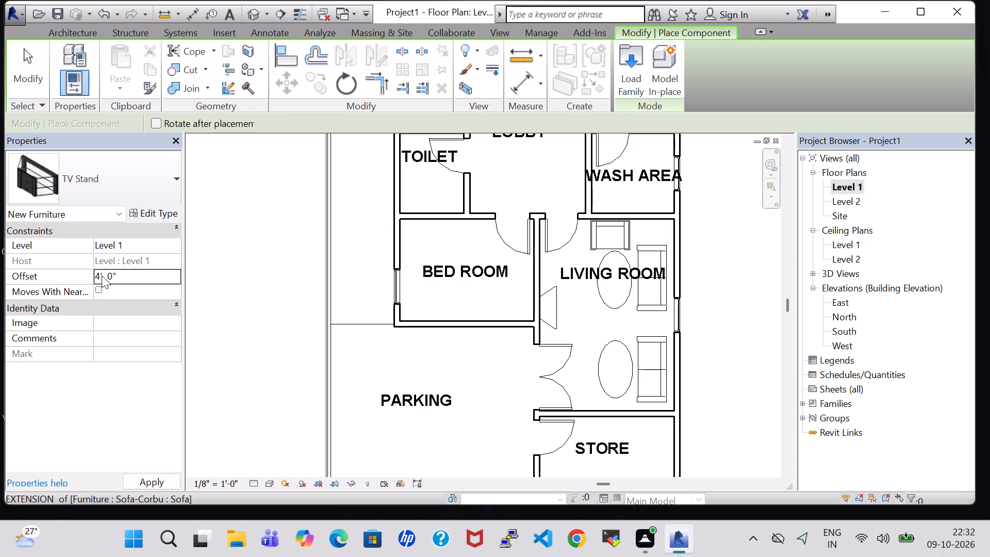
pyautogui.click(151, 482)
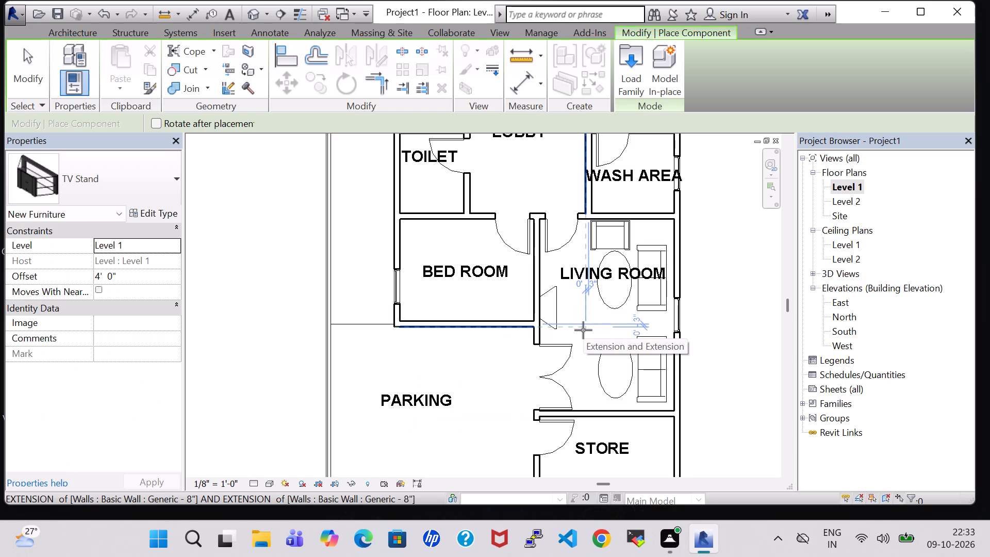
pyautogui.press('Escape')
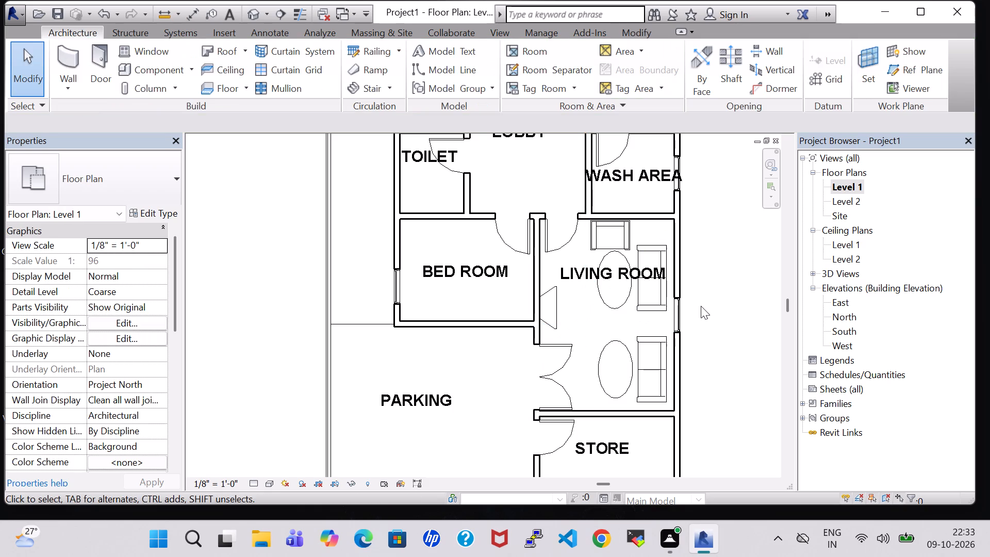
# In the default 3D view, set the offset of LIVING ROOM's TV Stand to 4' 0".
pyautogui.click(701, 306)
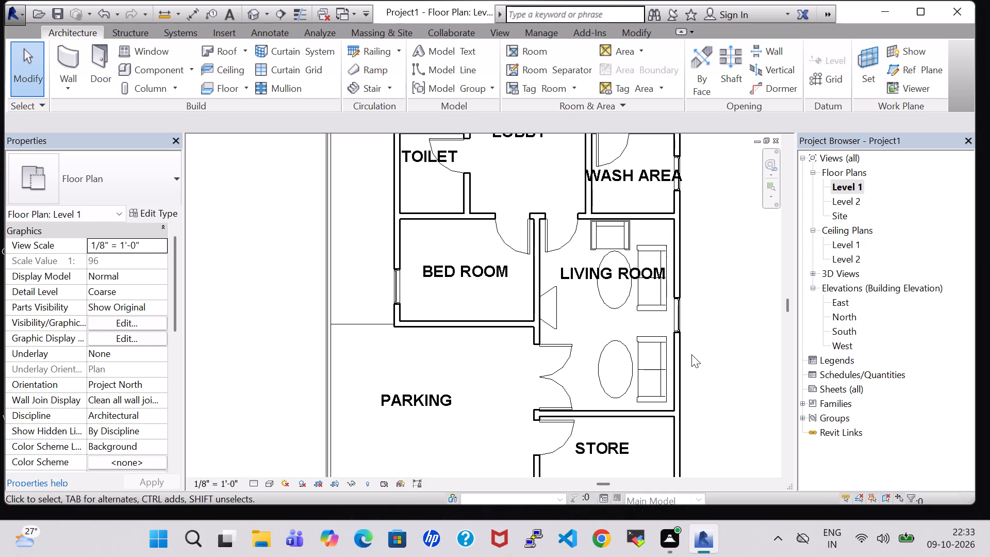
pyautogui.click(251, 14)
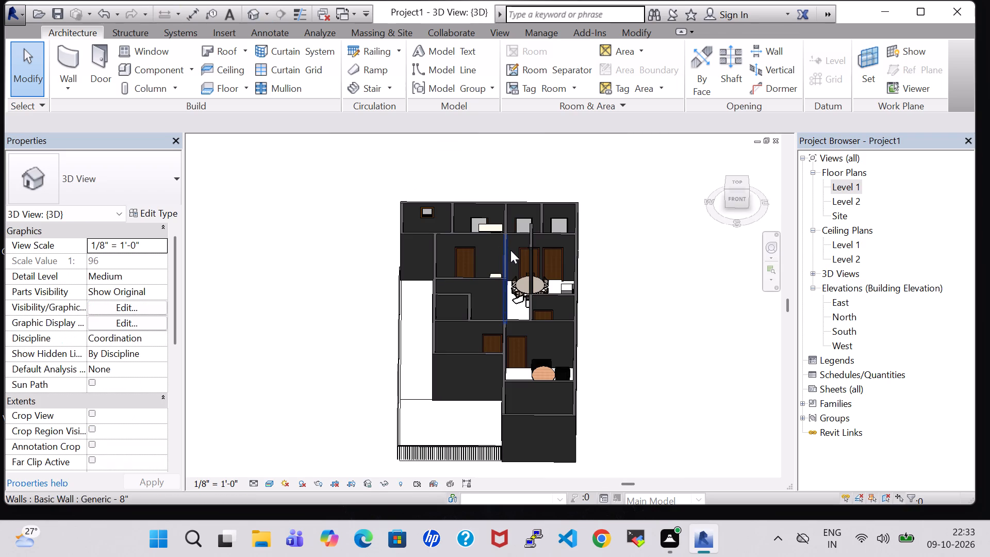
pyautogui.keyDown('shift'); pyautogui.moveTo(736, 324); pyautogui.dragTo(633, 313, button='middle'); pyautogui.keyUp('shift')
pyautogui.keyDown('shift'); pyautogui.scroll(1, 736, 324); pyautogui.keyUp('shift')
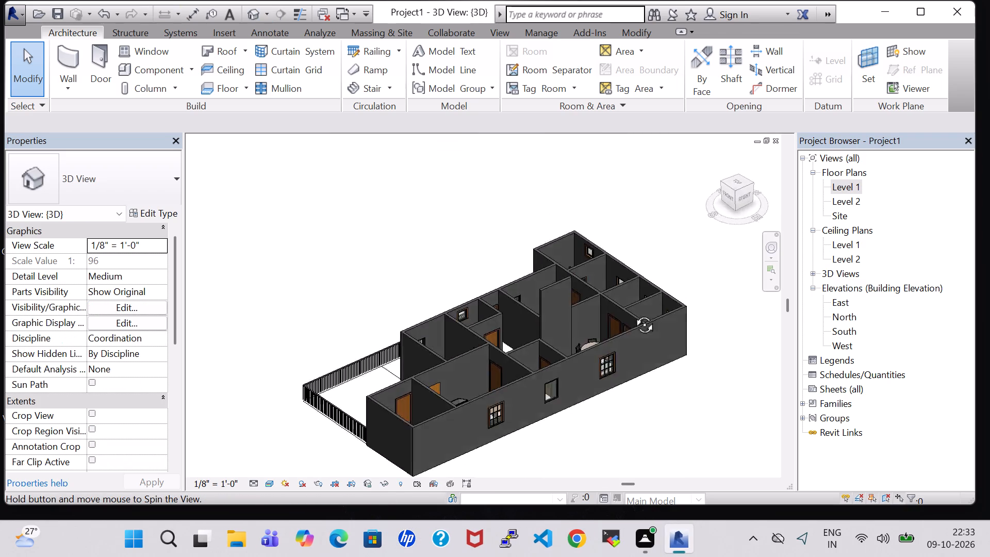
pyautogui.keyDown('shift'); pyautogui.moveTo(633, 313); pyautogui.dragTo(570, 368, button='middle'); pyautogui.keyUp('shift')
pyautogui.click(414, 408)
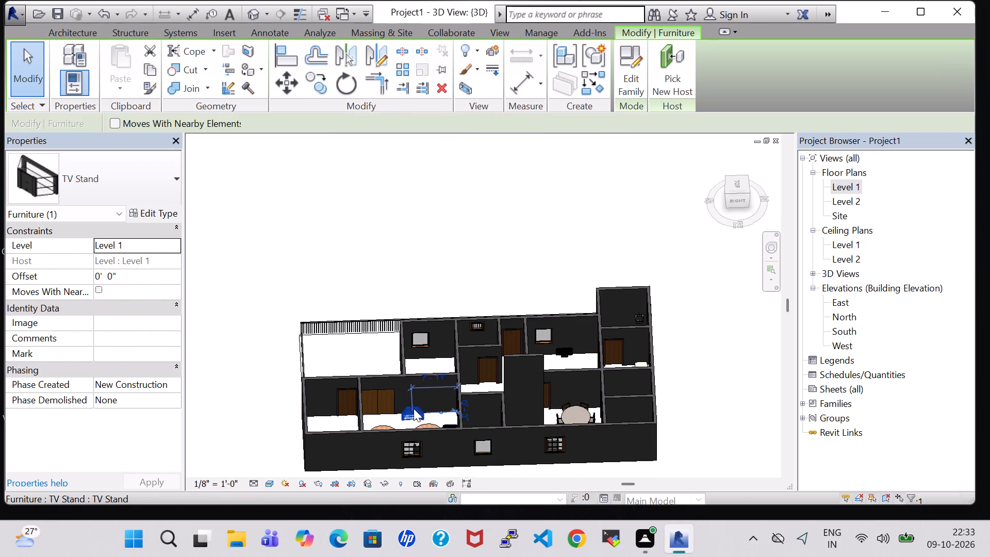
pyautogui.click(101, 277)
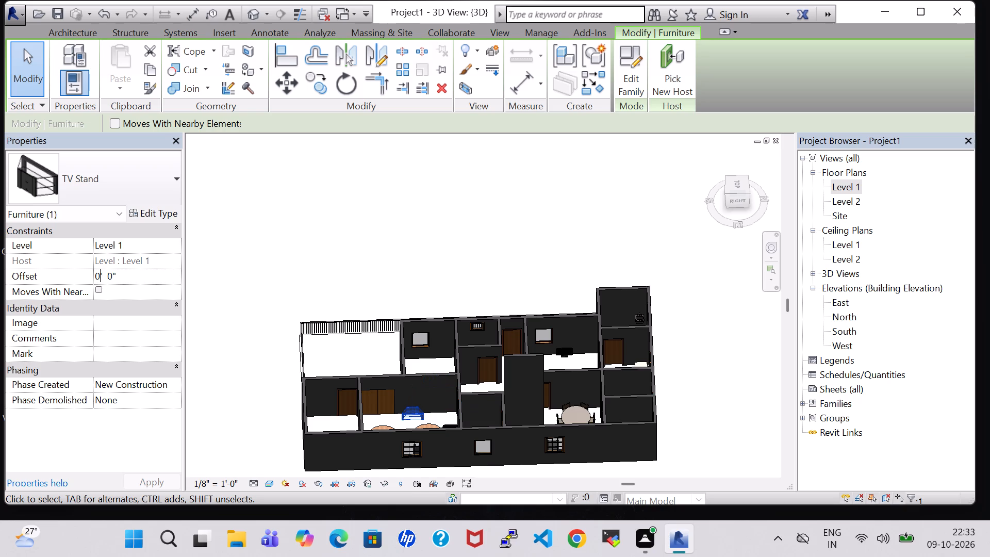
pyautogui.press('BackSpace')
pyautogui.press('4')
pyautogui.press('Return')
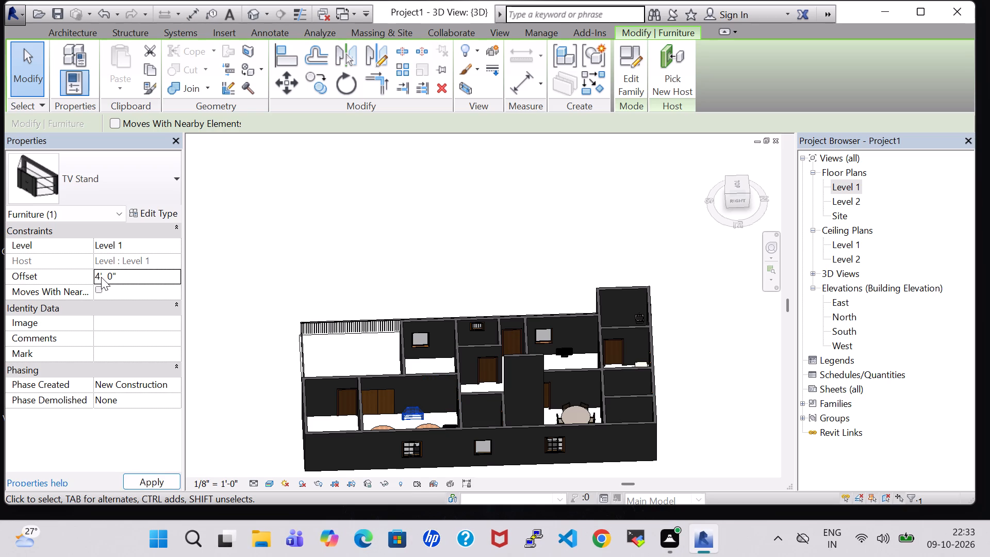
pyautogui.click(153, 480)
pyautogui.click(543, 227)
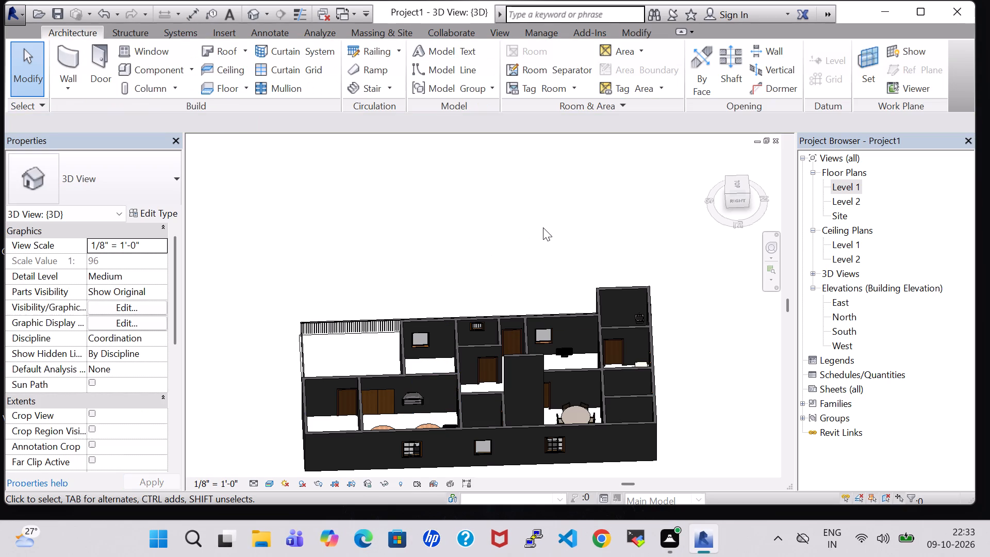
# Set the offset of the 32" TV - Flat Screen in BEDROOM to 4' 0".
pyautogui.click(561, 352)
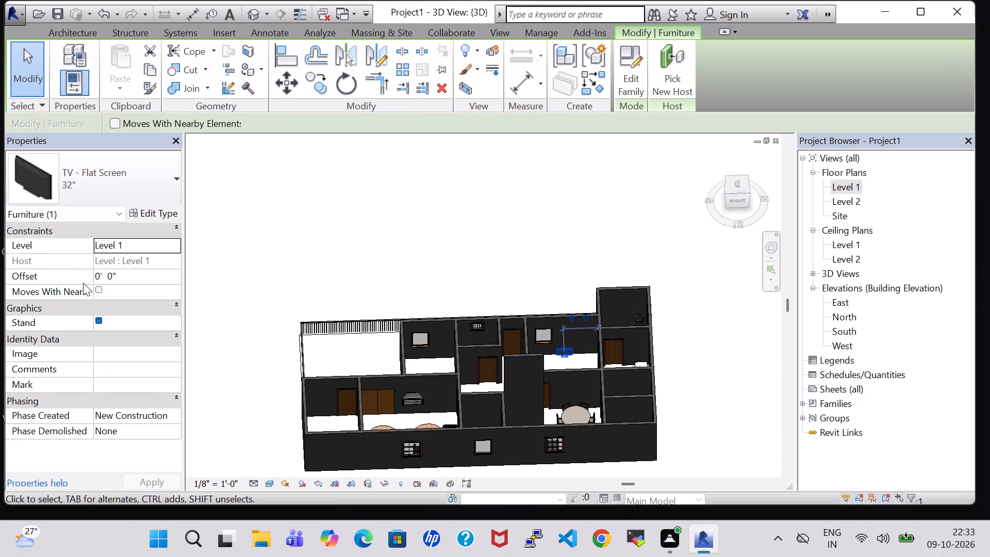
pyautogui.click(102, 277)
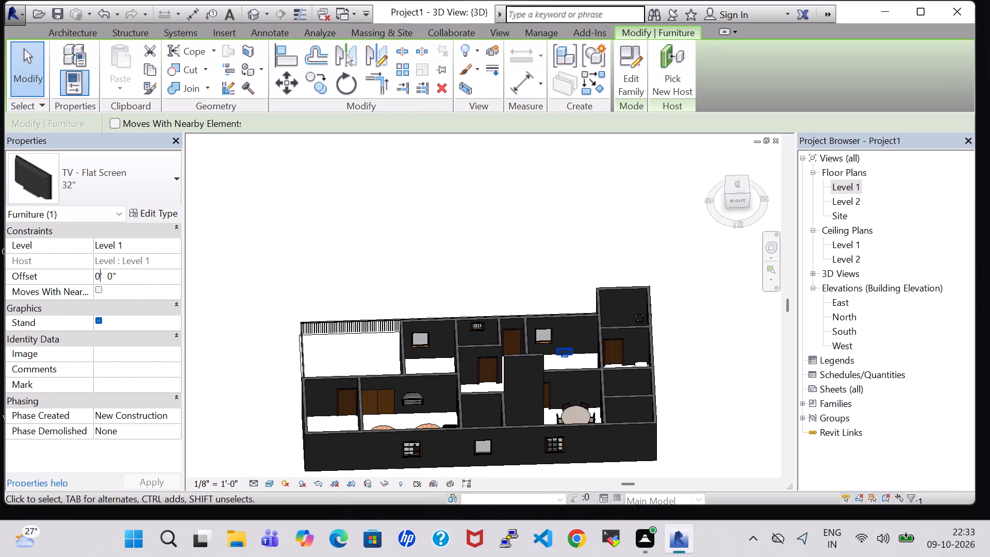
pyautogui.press('BackSpace')
pyautogui.press('4')
pyautogui.press('Return')
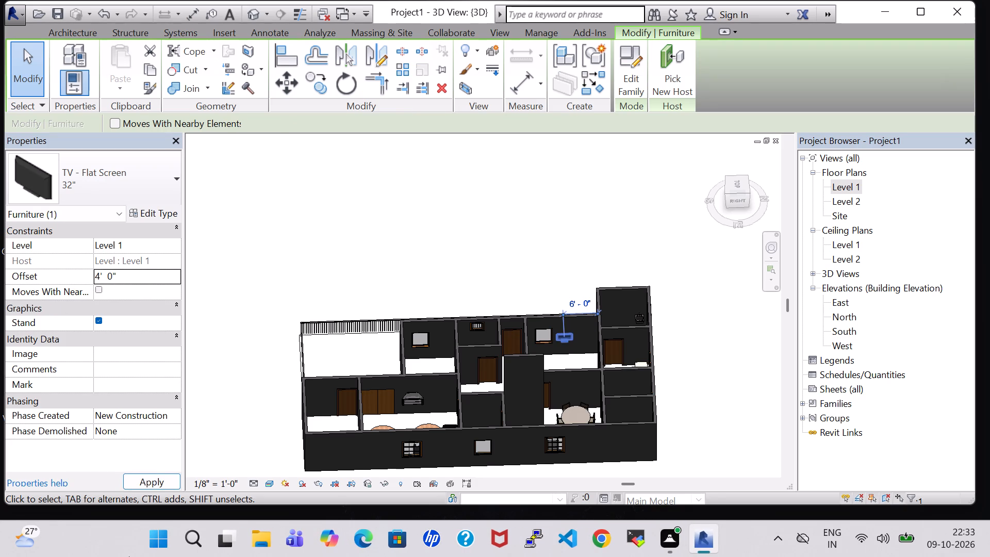
pyautogui.click(318, 248)
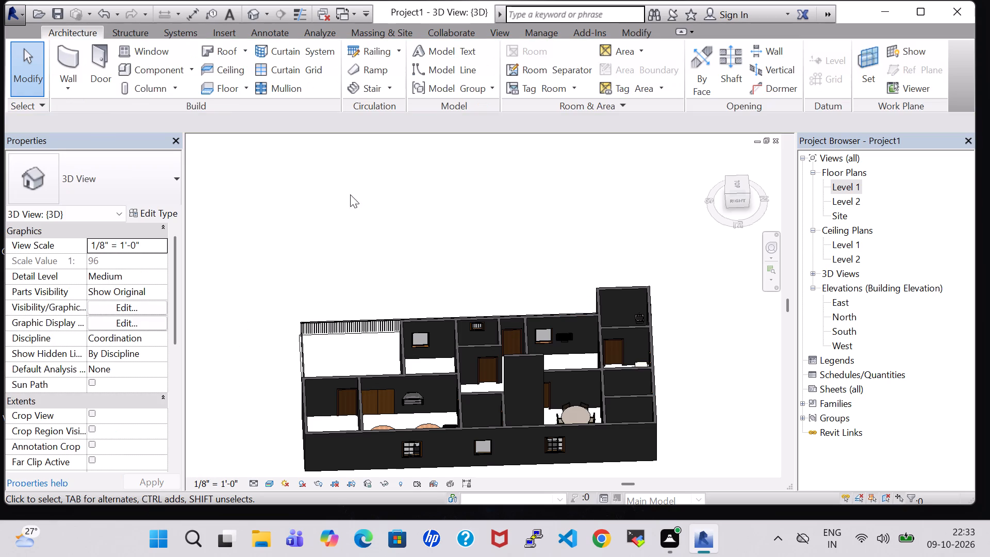
# Return to the Level 1 floor plan.
pyautogui.click(256, 10)
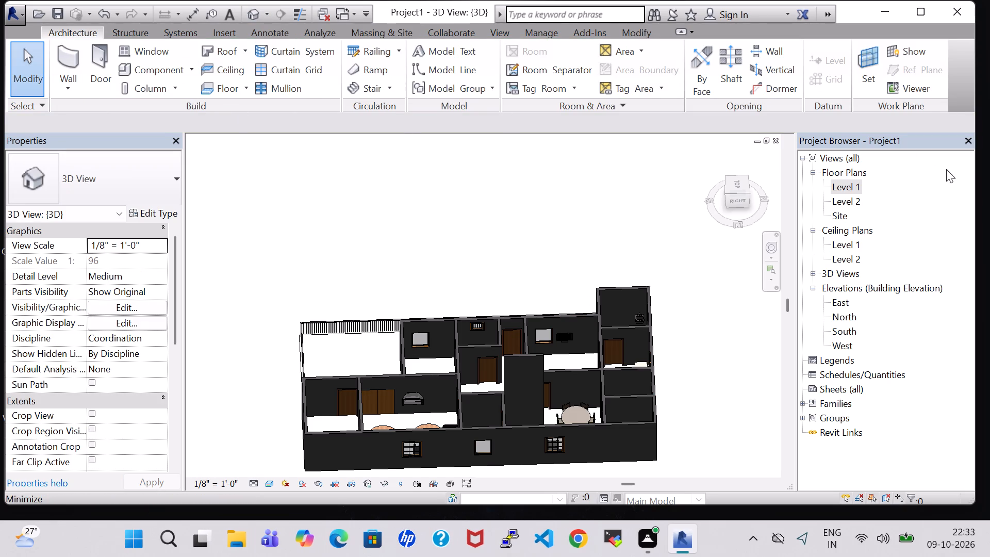
pyautogui.doubleClick(839, 189)
pyautogui.scroll(-3, 651, 293)
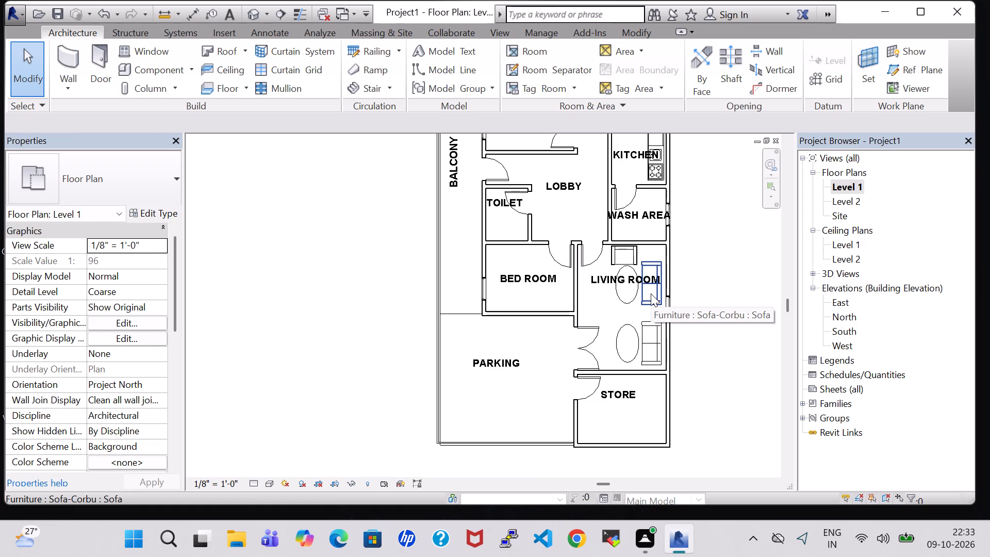
pyautogui.scroll(-1, 579, 200)
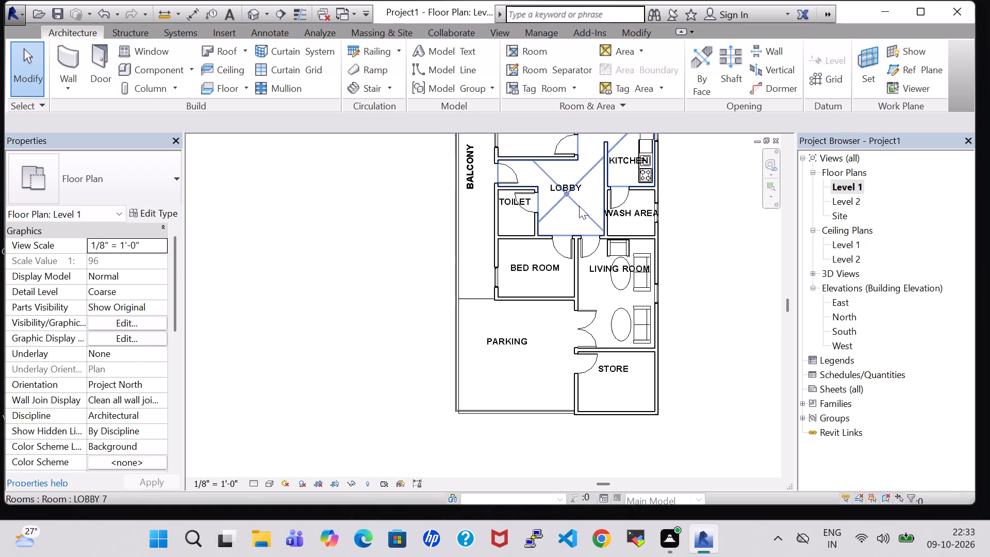
pyautogui.scroll(-2, 579, 206)
pyautogui.moveTo(698, 216); pyautogui.dragTo(708, 301, button='middle')
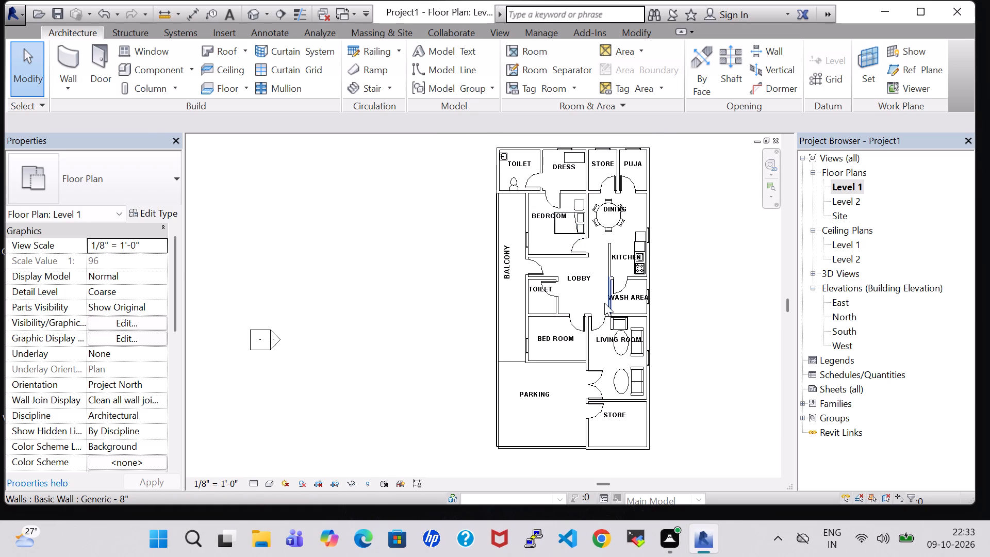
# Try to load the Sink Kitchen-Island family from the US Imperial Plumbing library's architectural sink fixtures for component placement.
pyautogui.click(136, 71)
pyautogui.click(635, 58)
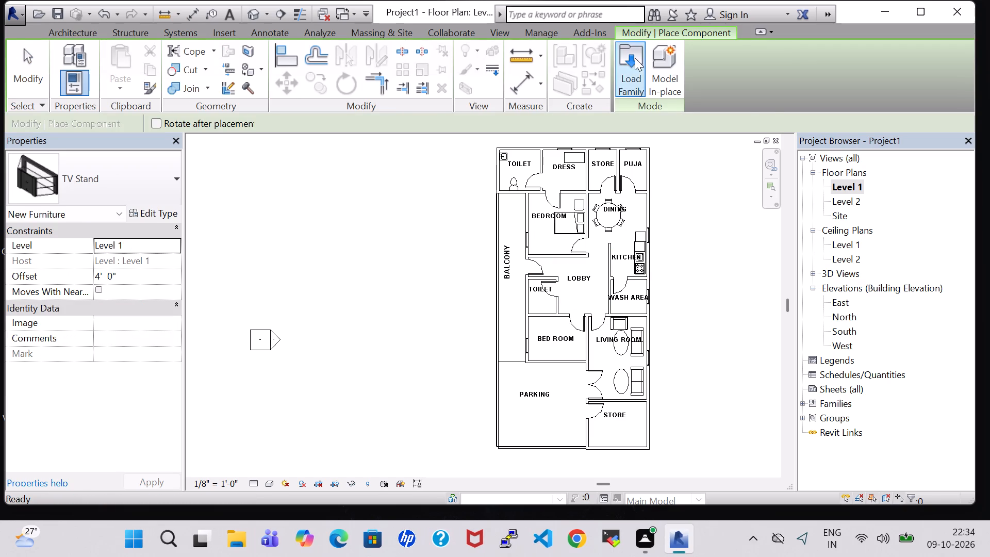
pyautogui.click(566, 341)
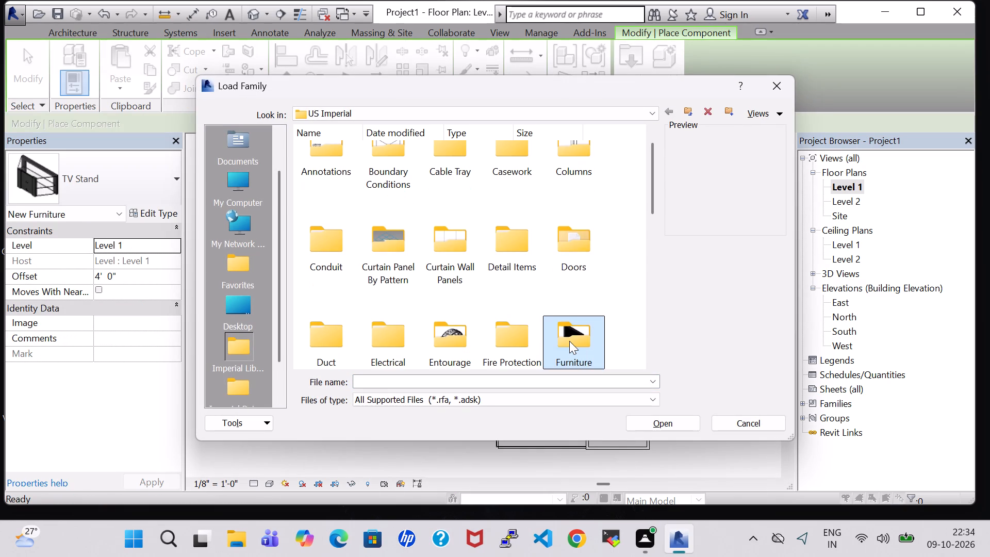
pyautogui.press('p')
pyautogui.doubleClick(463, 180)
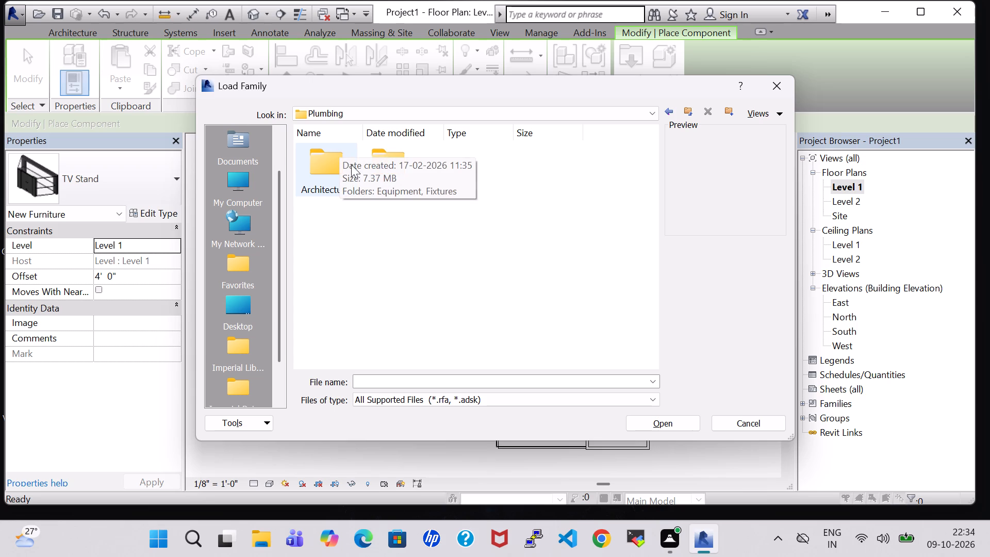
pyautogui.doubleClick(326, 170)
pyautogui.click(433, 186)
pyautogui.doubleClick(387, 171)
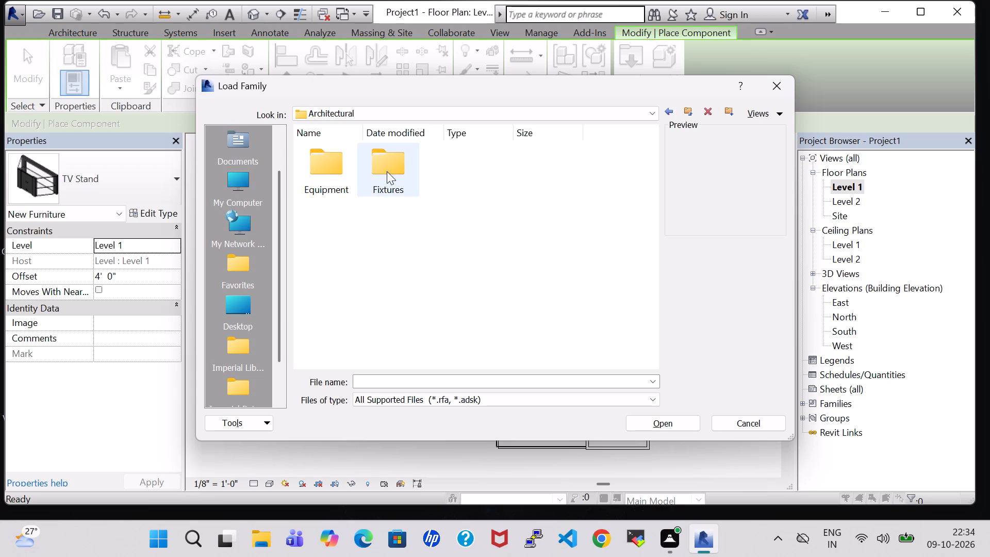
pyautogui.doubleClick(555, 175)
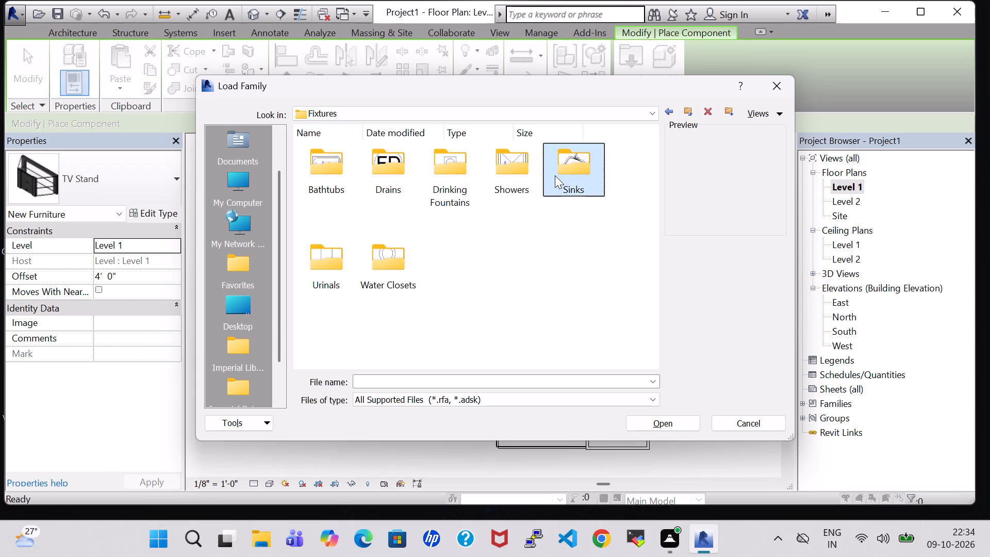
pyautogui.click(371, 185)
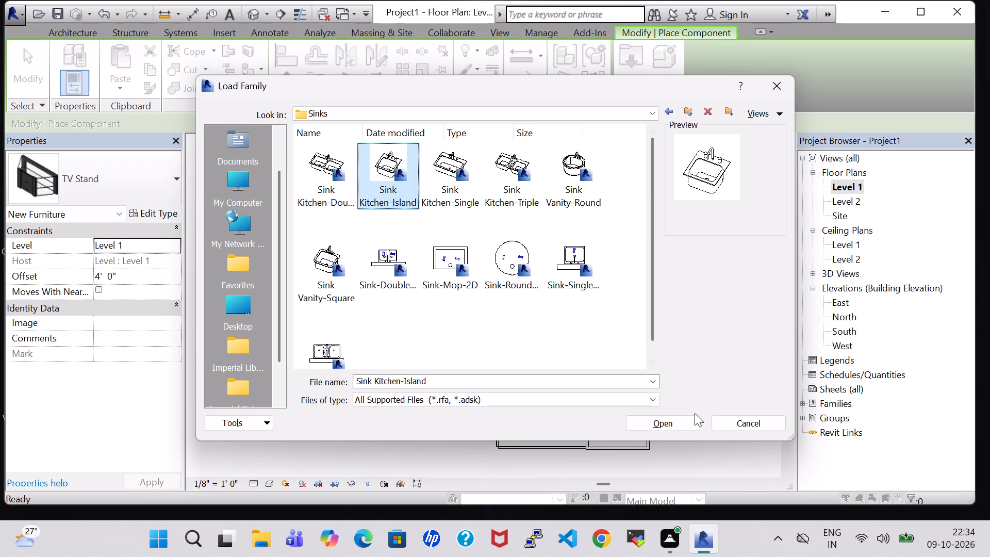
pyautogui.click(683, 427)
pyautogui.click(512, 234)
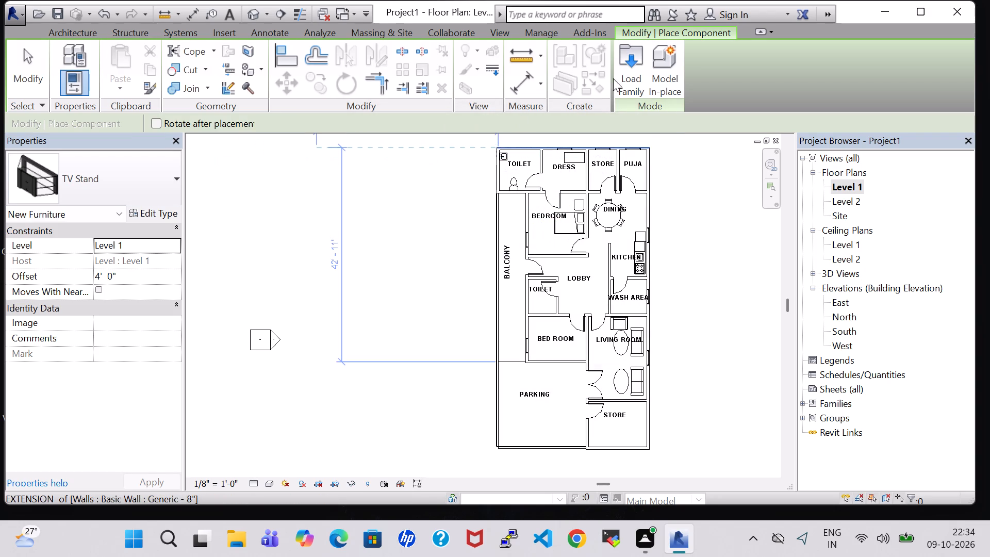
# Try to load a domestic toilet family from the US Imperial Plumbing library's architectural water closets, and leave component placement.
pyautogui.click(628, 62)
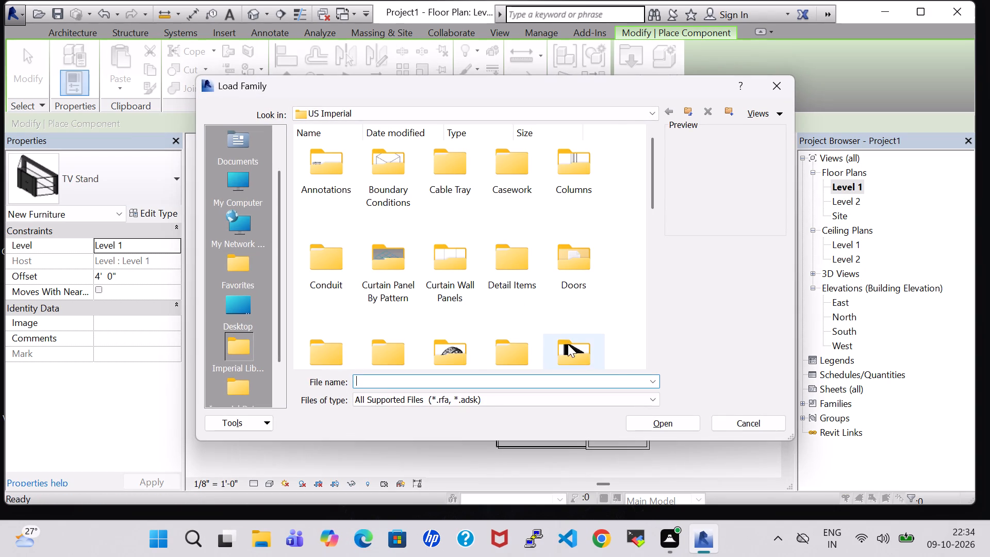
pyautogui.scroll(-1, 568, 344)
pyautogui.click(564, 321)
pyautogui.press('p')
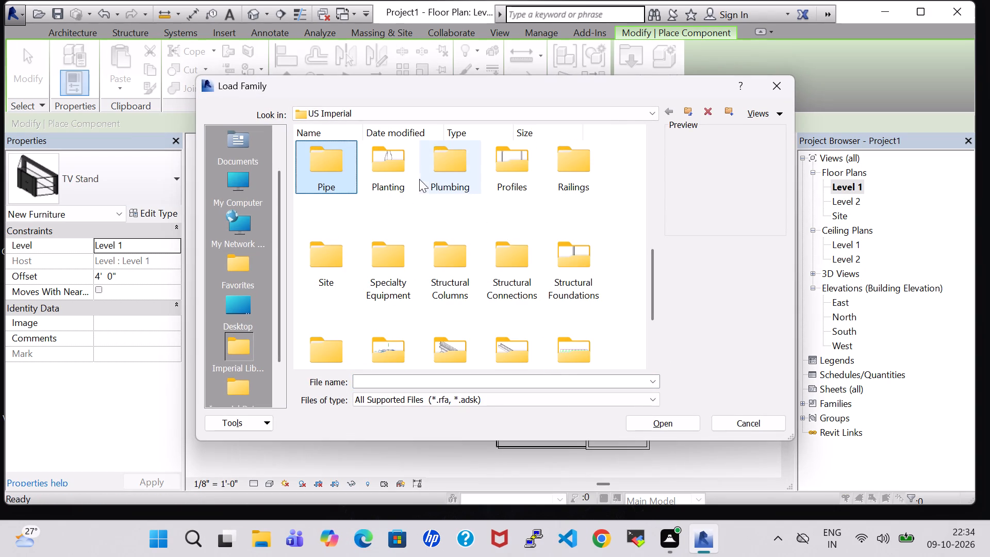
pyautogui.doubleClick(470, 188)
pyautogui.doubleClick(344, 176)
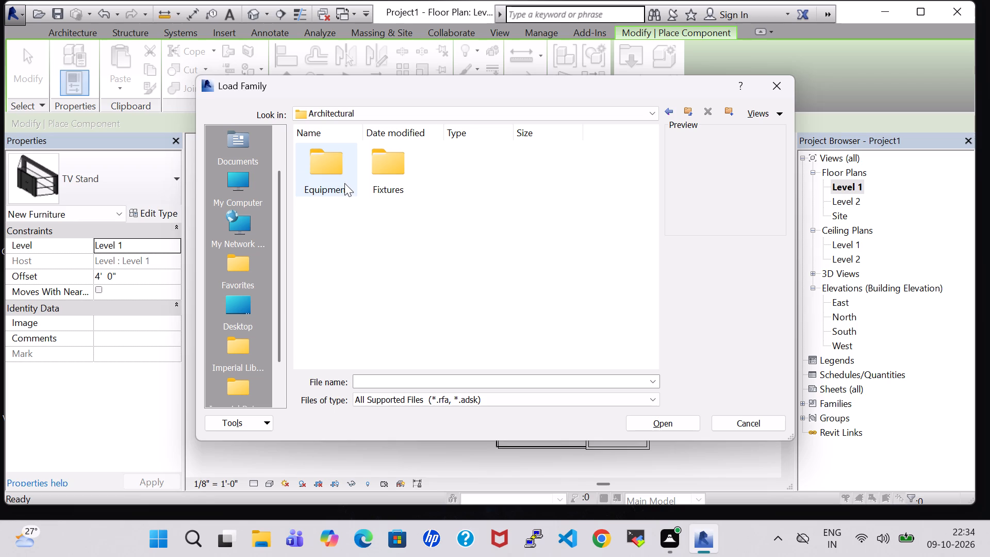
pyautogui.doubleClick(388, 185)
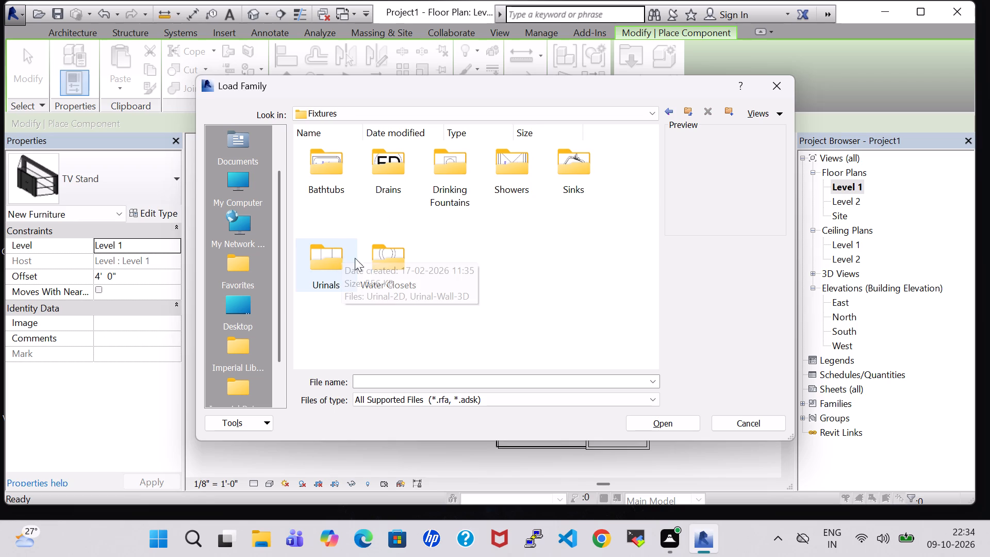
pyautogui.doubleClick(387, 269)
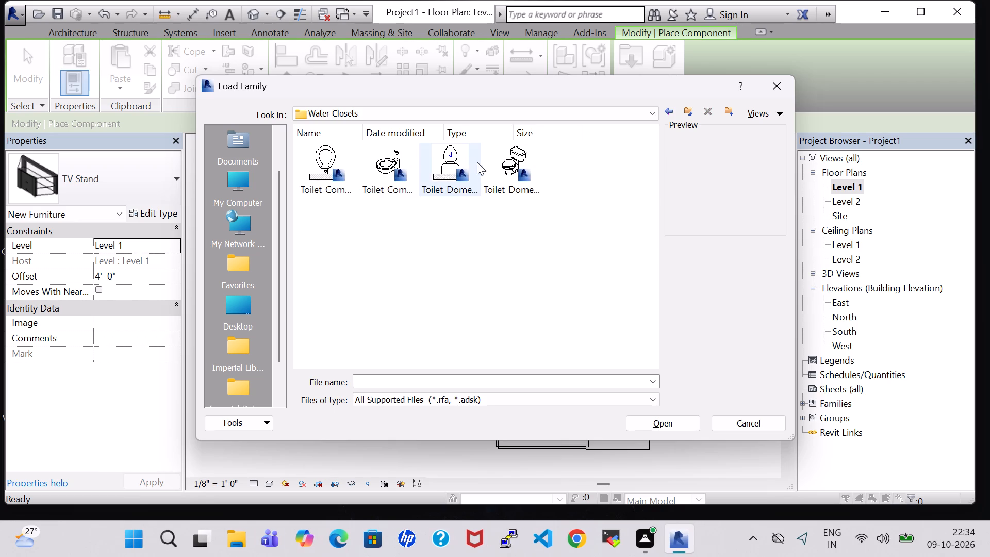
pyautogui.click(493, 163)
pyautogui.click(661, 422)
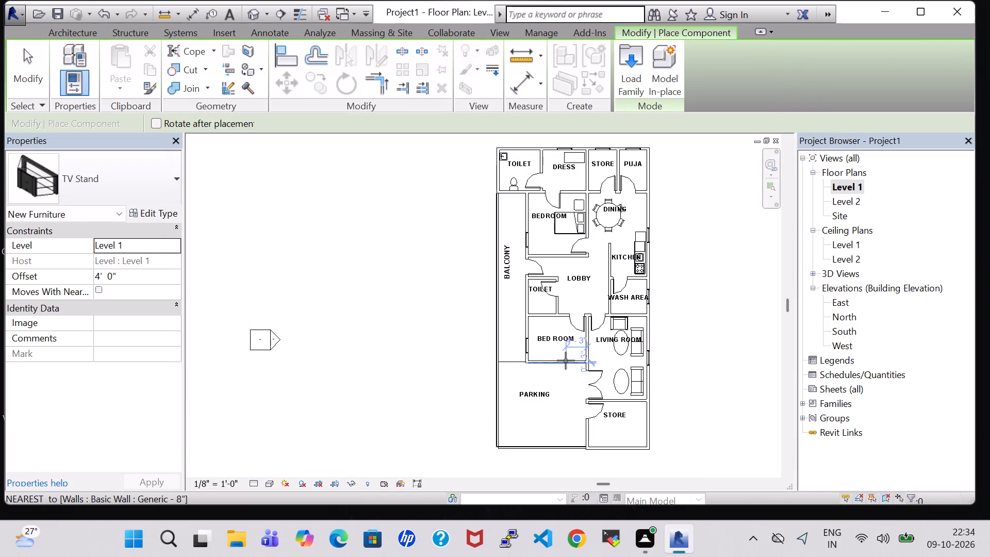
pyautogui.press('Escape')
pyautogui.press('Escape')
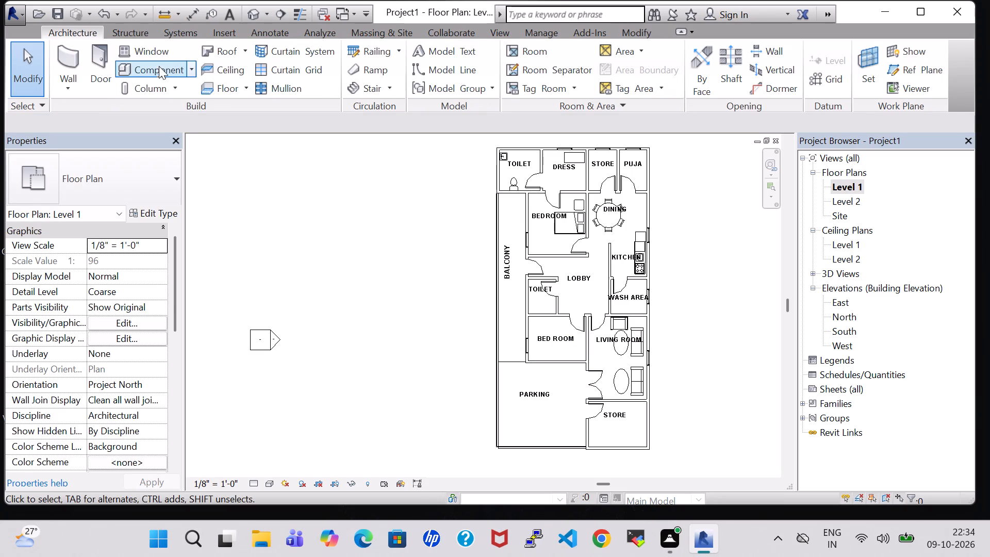
# Load the Bed-Standard family from the US Imperial Furniture library's Beds folder for component placement.
pyautogui.click(164, 77)
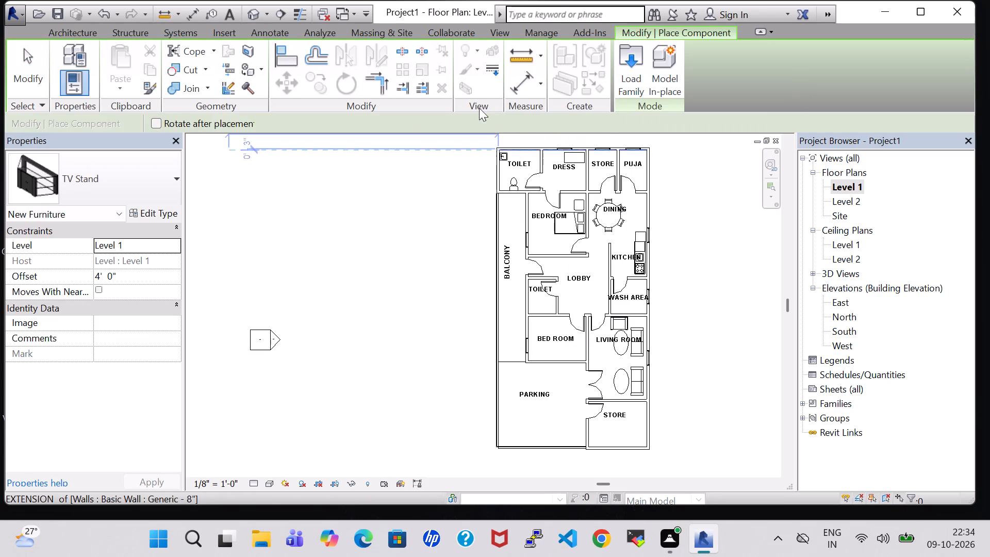
pyautogui.click(621, 69)
pyautogui.doubleClick(571, 341)
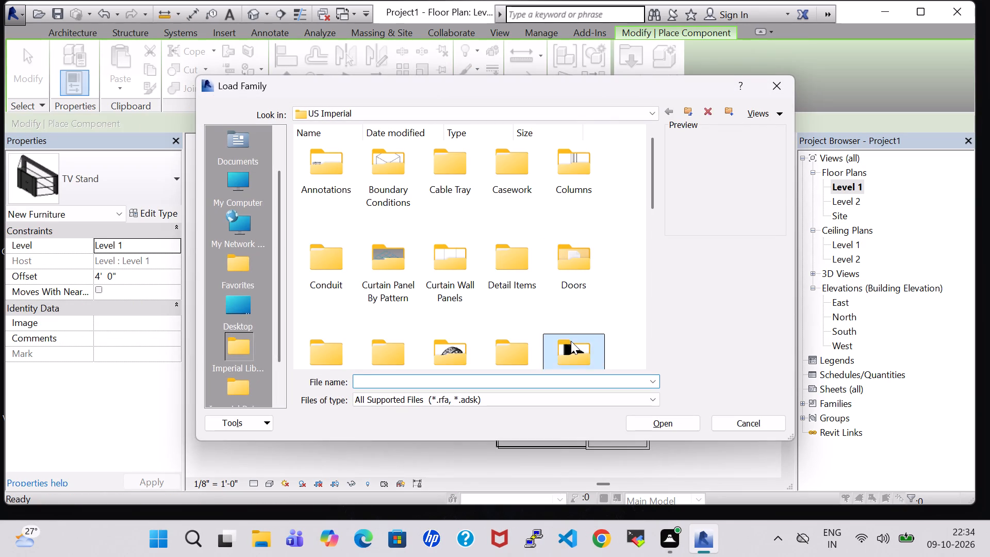
pyautogui.doubleClick(329, 171)
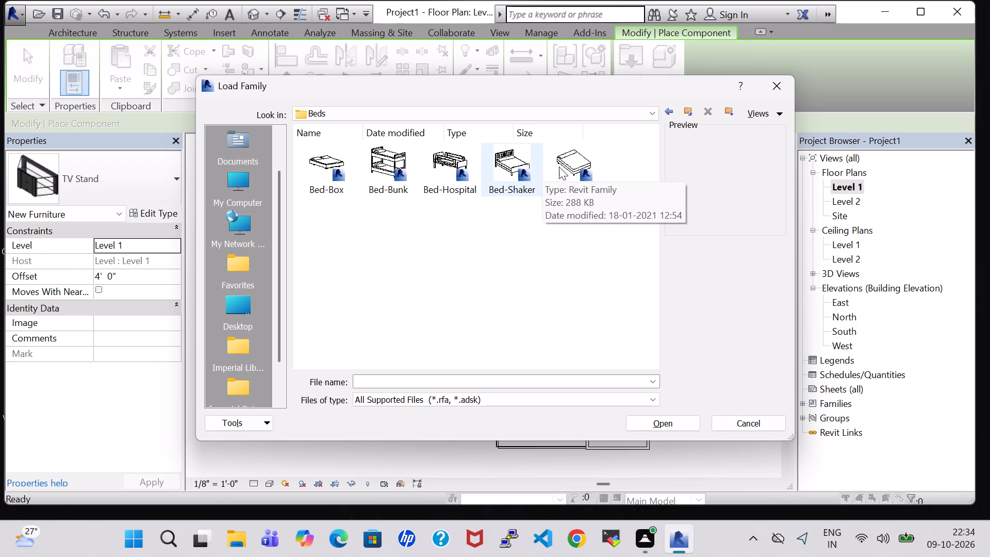
pyautogui.click(565, 167)
pyautogui.click(675, 431)
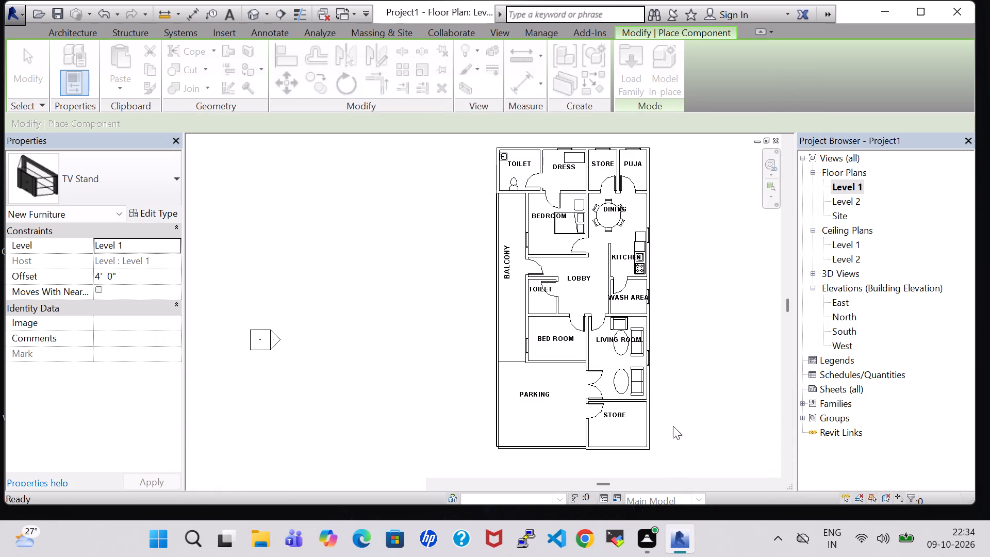
# Place a Double 54" x 75" bed in the BED ROOM, headboard toward the parking-side wall, about 2' 8" from the balcony-side wall.
pyautogui.scroll(3, 566, 356)
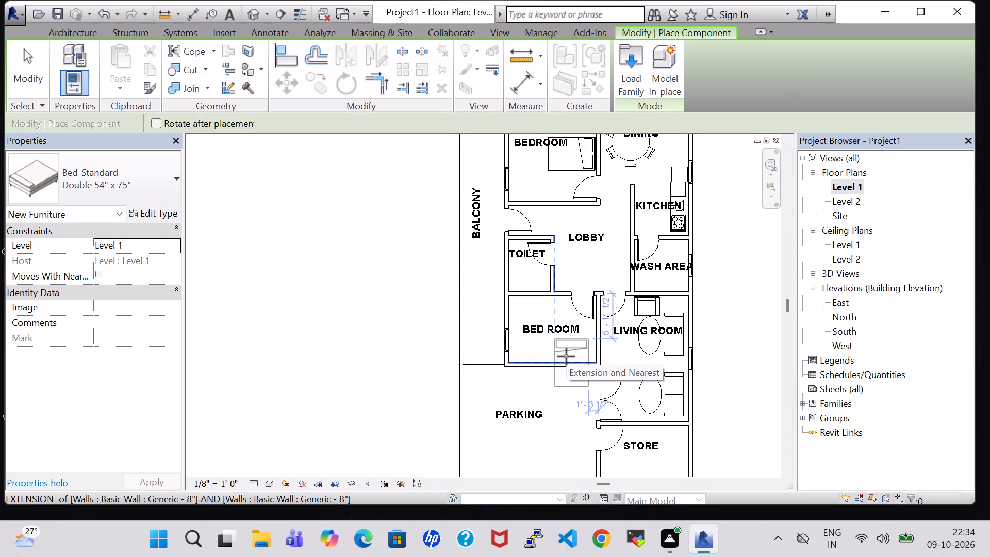
pyautogui.press('space')
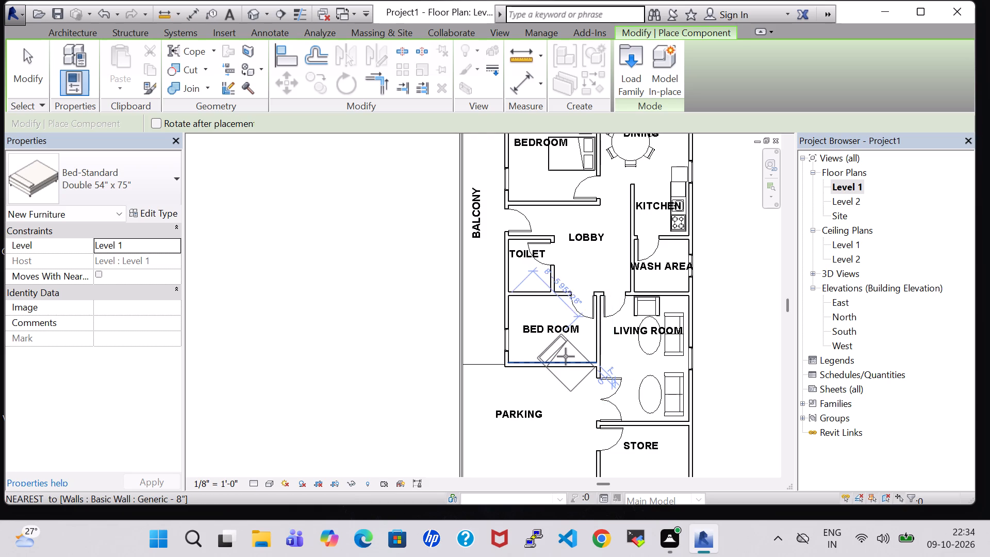
pyautogui.press('space')
pyautogui.press('space')
pyautogui.press('space')
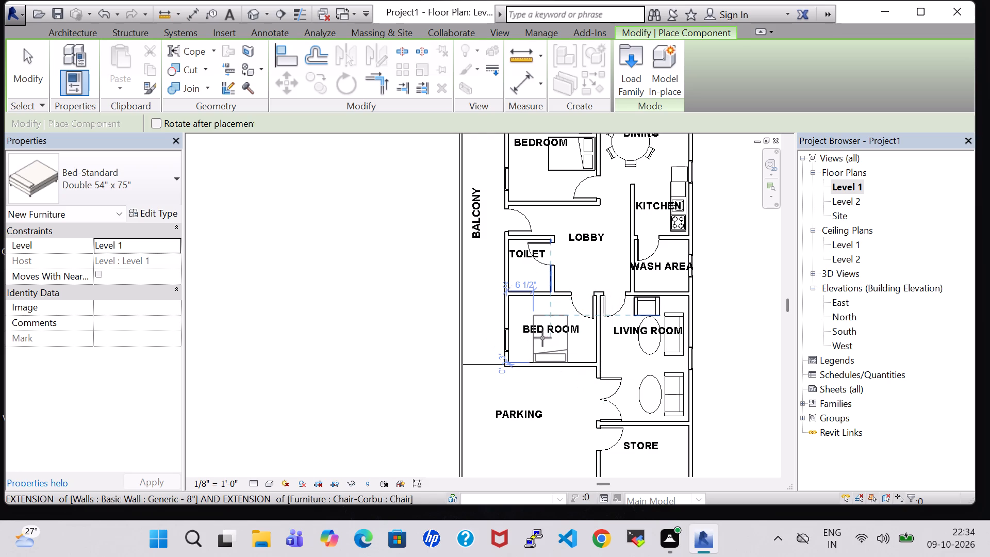
pyautogui.scroll(5, 543, 337)
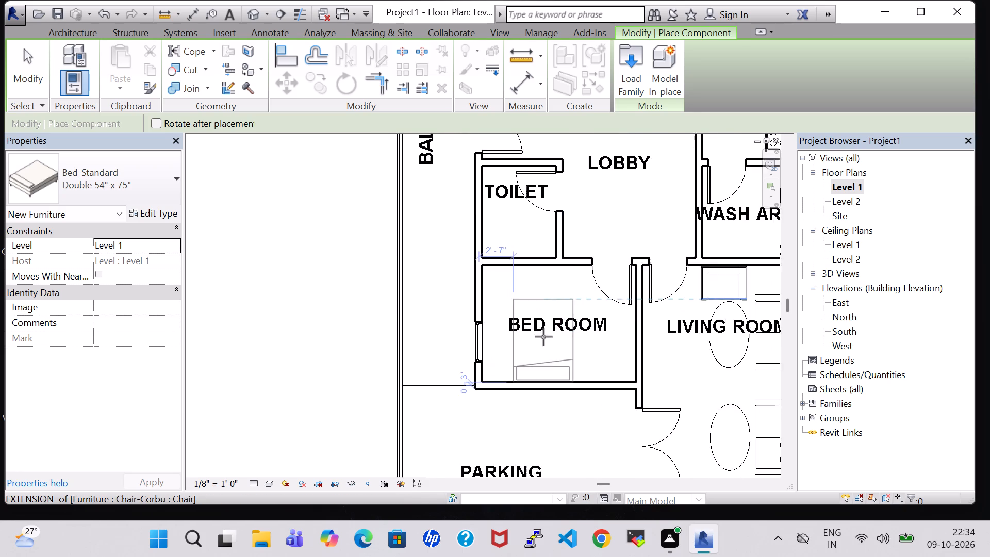
pyautogui.click(544, 334)
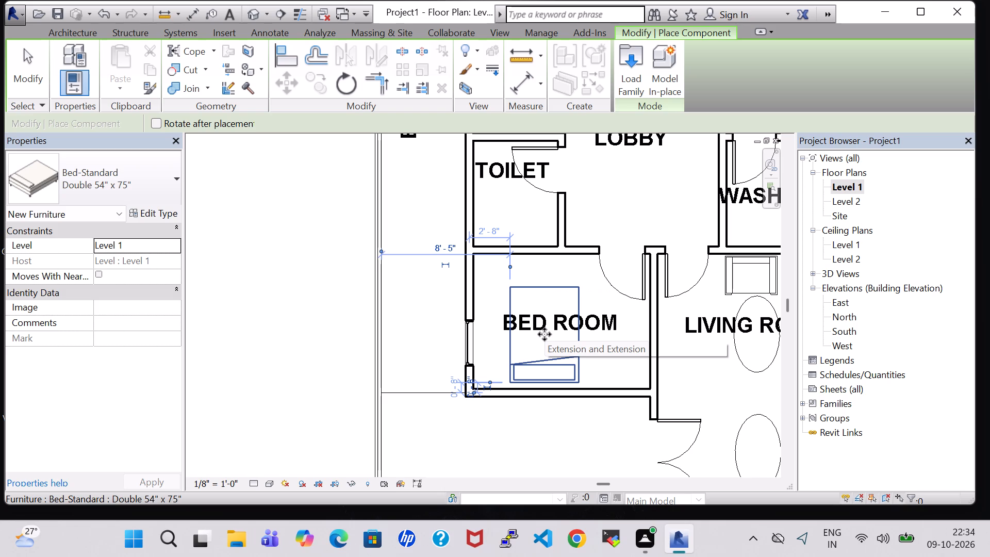
pyautogui.press('Escape')
pyautogui.press('Escape')
# Load the Table-Coffee family from the US Imperial Furniture library's Tables folder and place a 24" x 24" x 24" table between the bed and window wall.
pyautogui.scroll(-2, 544, 334)
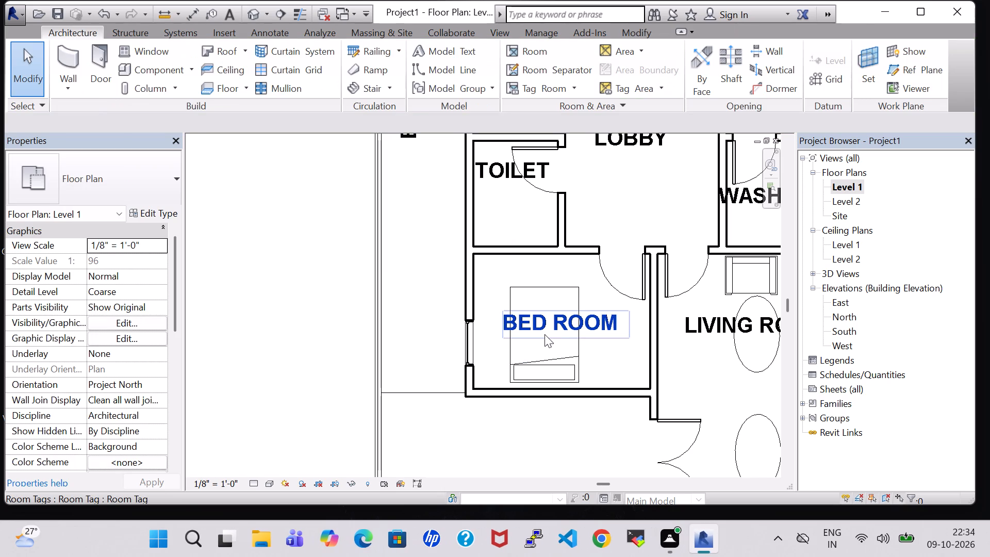
pyautogui.scroll(-4, 544, 334)
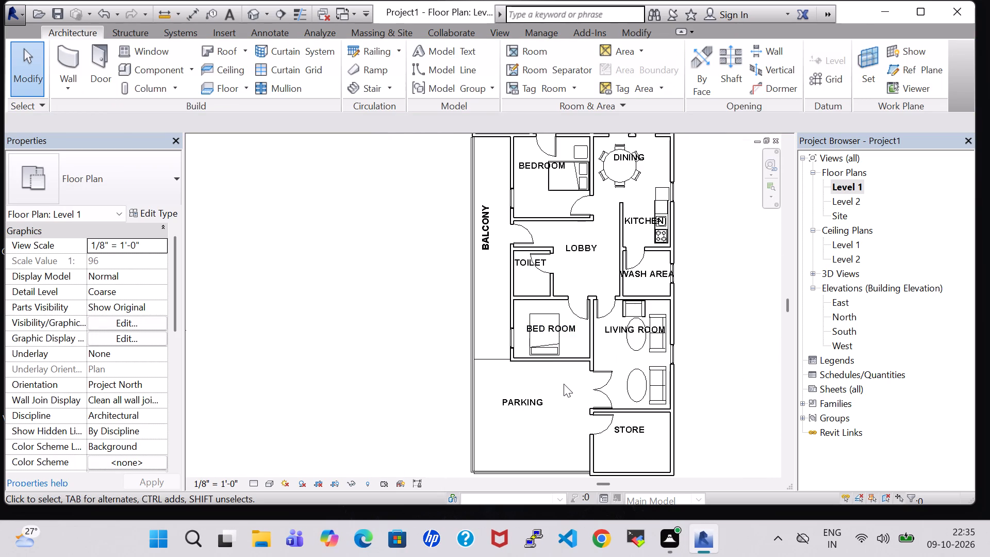
pyautogui.click(155, 70)
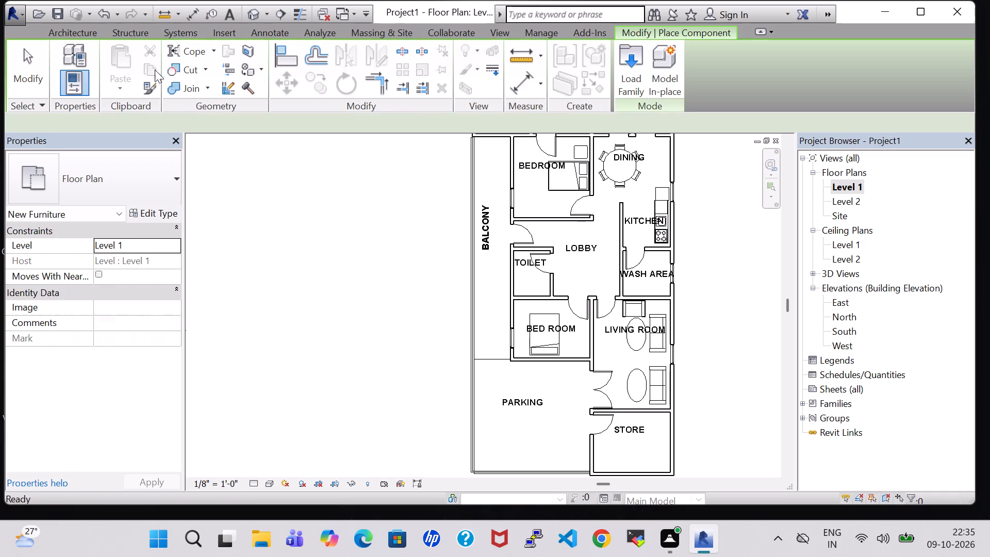
pyautogui.click(630, 76)
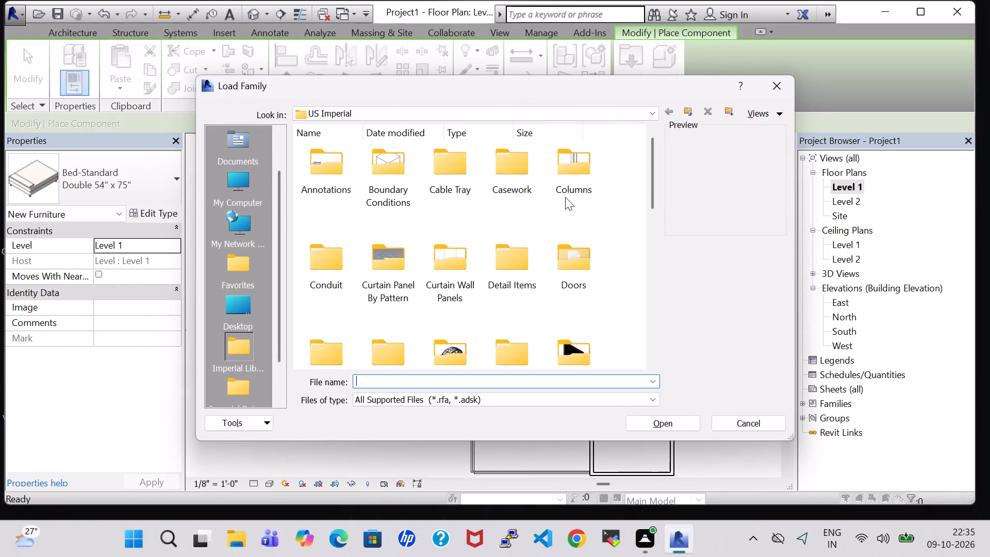
pyautogui.doubleClick(581, 342)
pyautogui.doubleClick(499, 161)
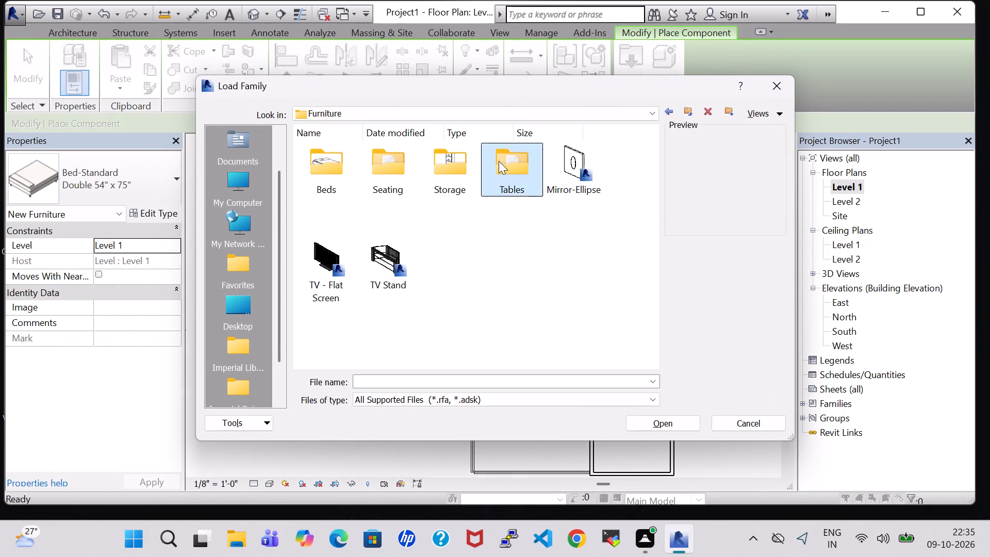
pyautogui.click(460, 248)
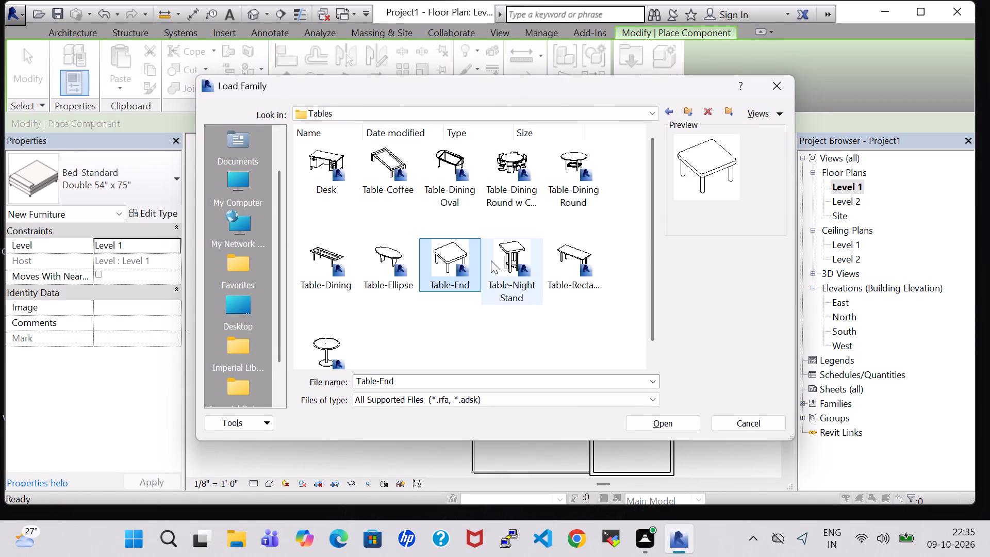
pyautogui.click(386, 154)
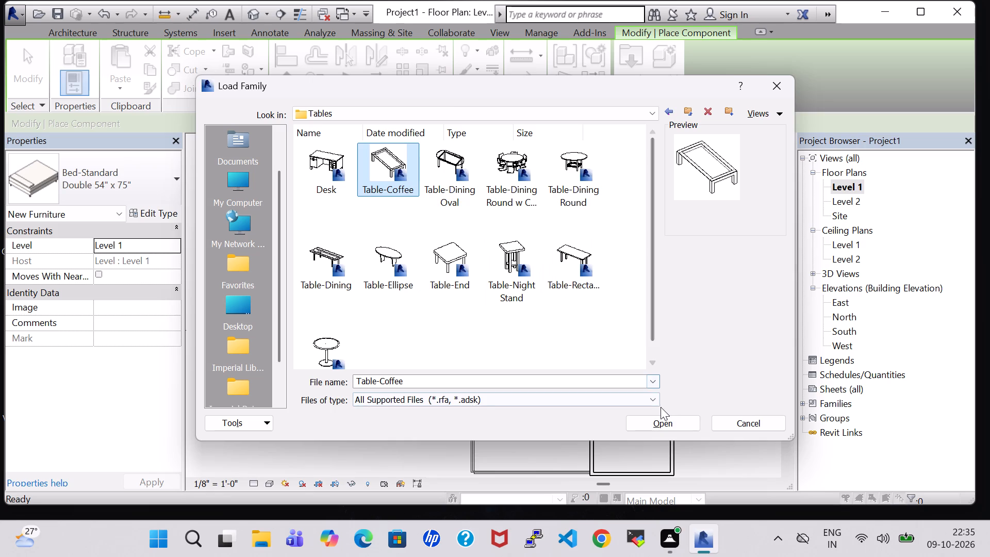
pyautogui.click(668, 425)
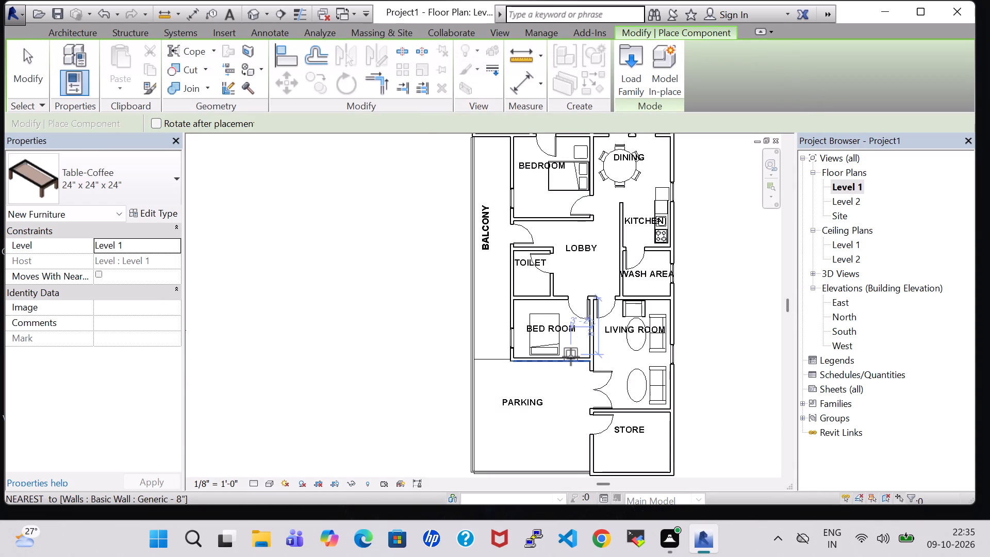
pyautogui.scroll(6, 571, 357)
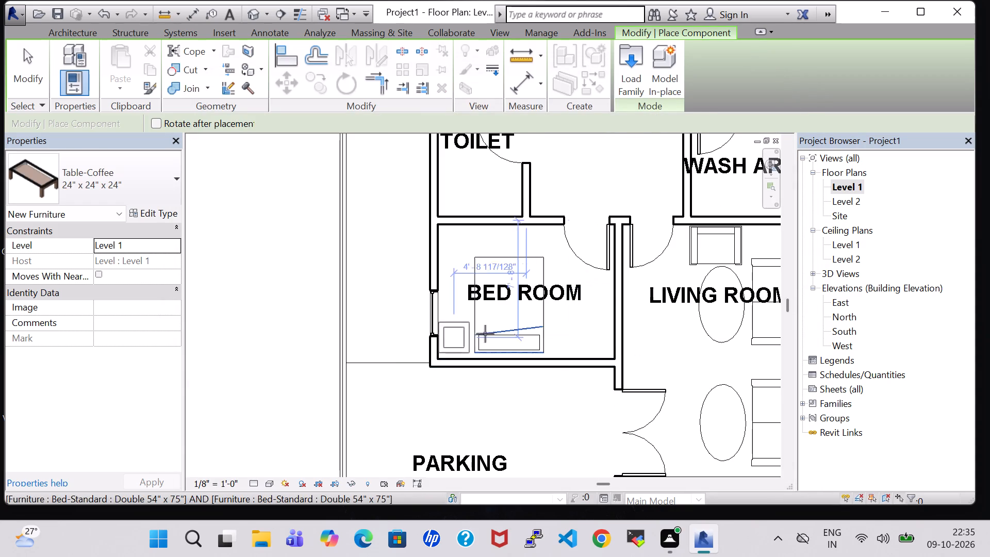
pyautogui.click(456, 337)
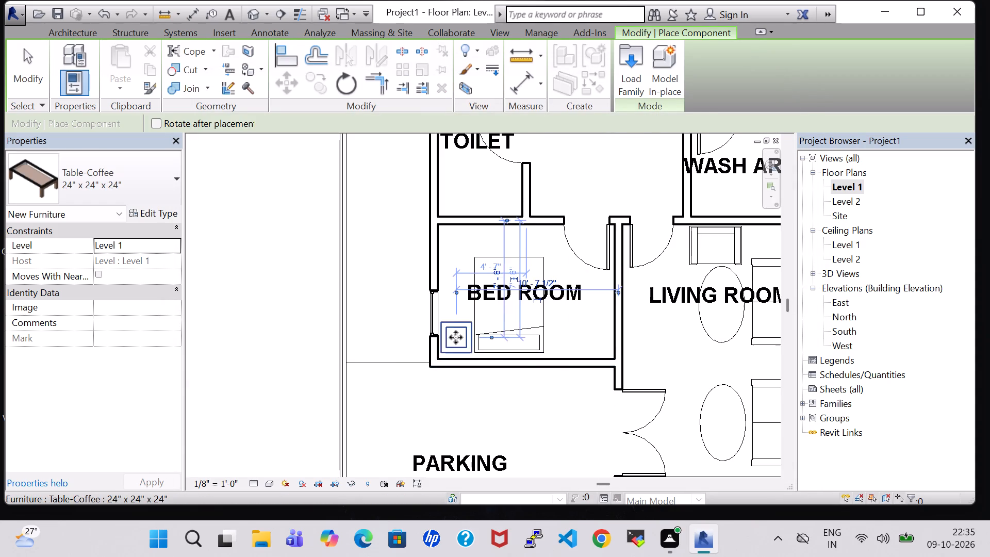
pyautogui.press('Escape')
pyautogui.press('Escape')
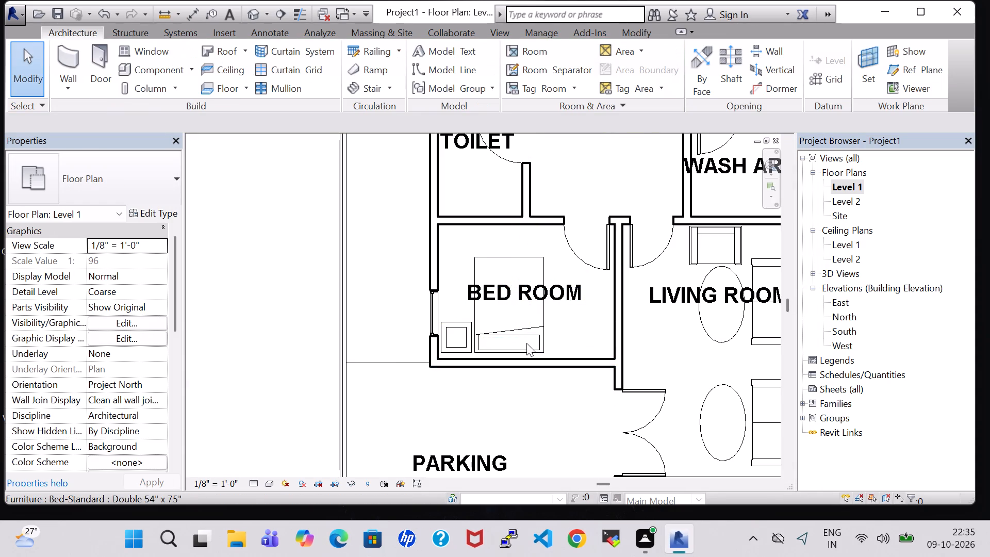
# Nudge the BED ROOM's bed two small increments away from the coffee table.
pyautogui.click(526, 343)
pyautogui.click(539, 324)
pyautogui.press('Right')
pyautogui.press('Right')
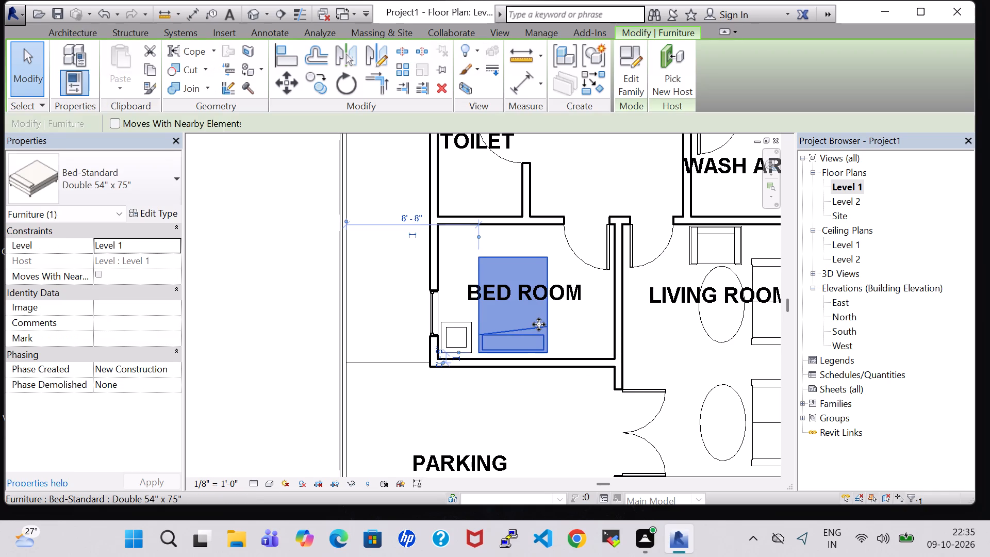
pyautogui.click(602, 320)
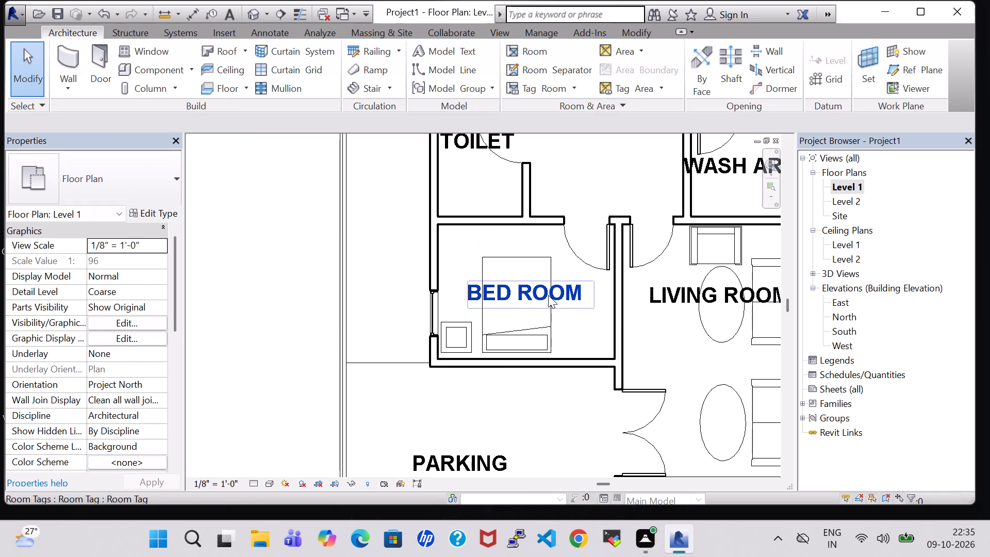
# Load the Toilet-Commercial-Wall-3D family from the US Imperial Plumbing library's architectural water closet fixtures for component placement.
pyautogui.scroll(-5, 516, 283)
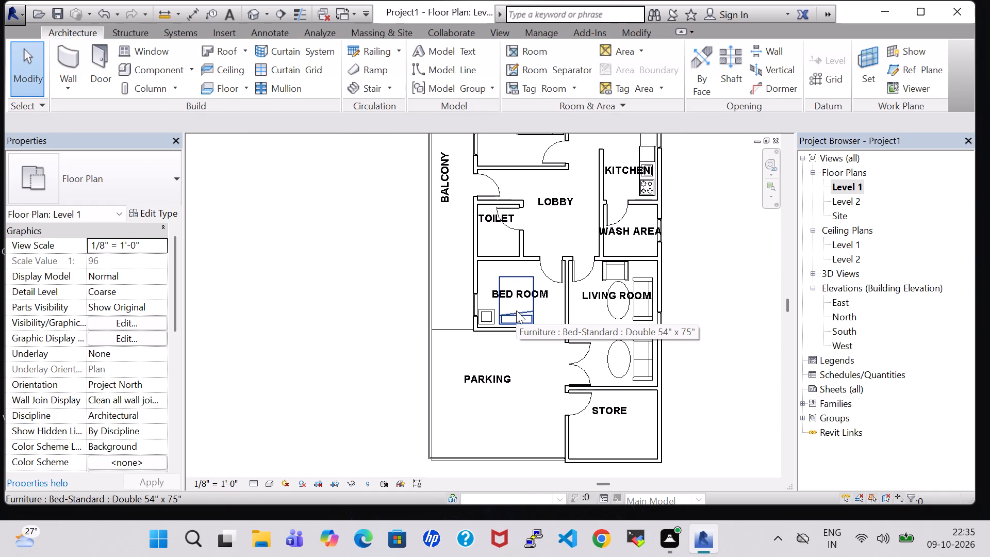
pyautogui.click(167, 74)
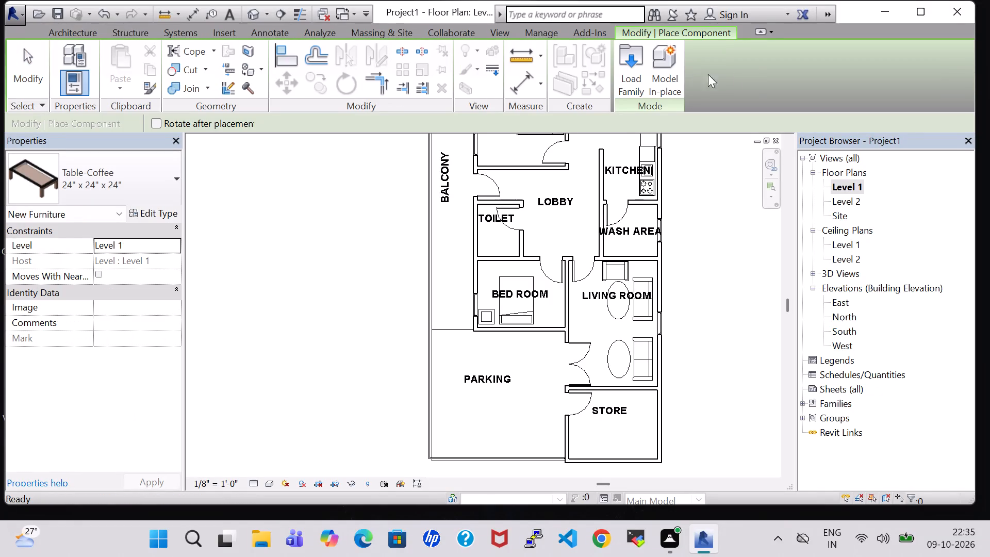
pyautogui.click(634, 59)
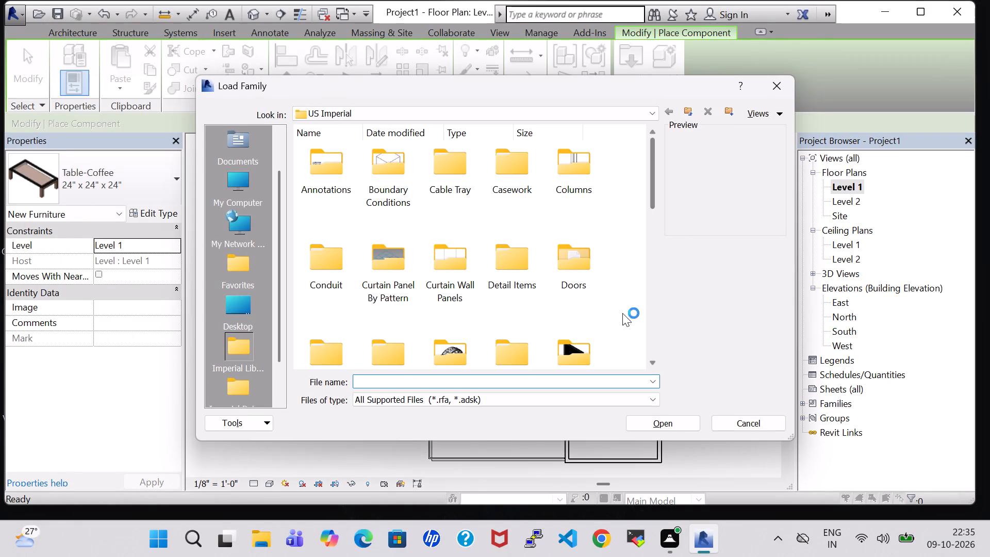
pyautogui.click(585, 340)
pyautogui.scroll(-2, 585, 340)
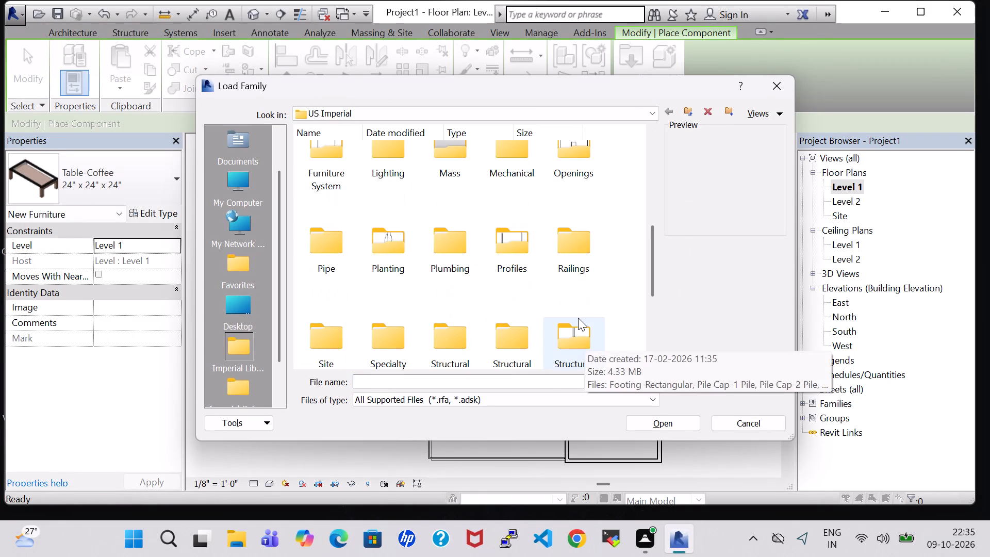
pyautogui.write('PL')
pyautogui.doubleClick(451, 241)
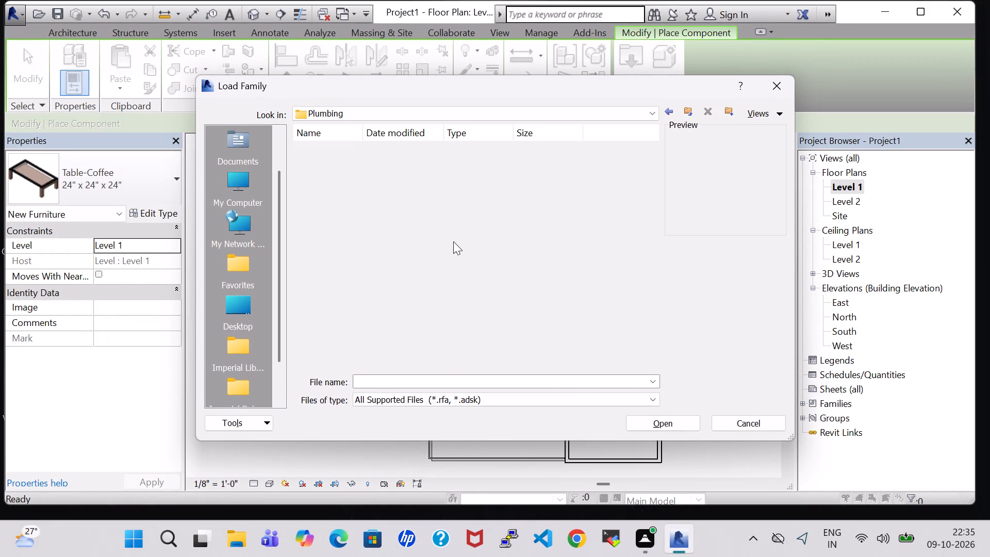
pyautogui.doubleClick(338, 166)
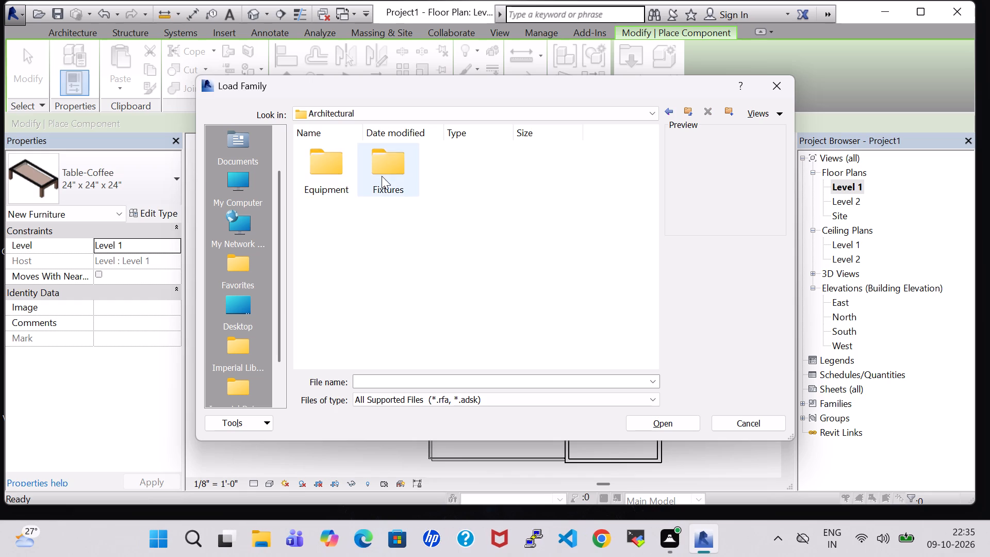
pyautogui.doubleClick(382, 176)
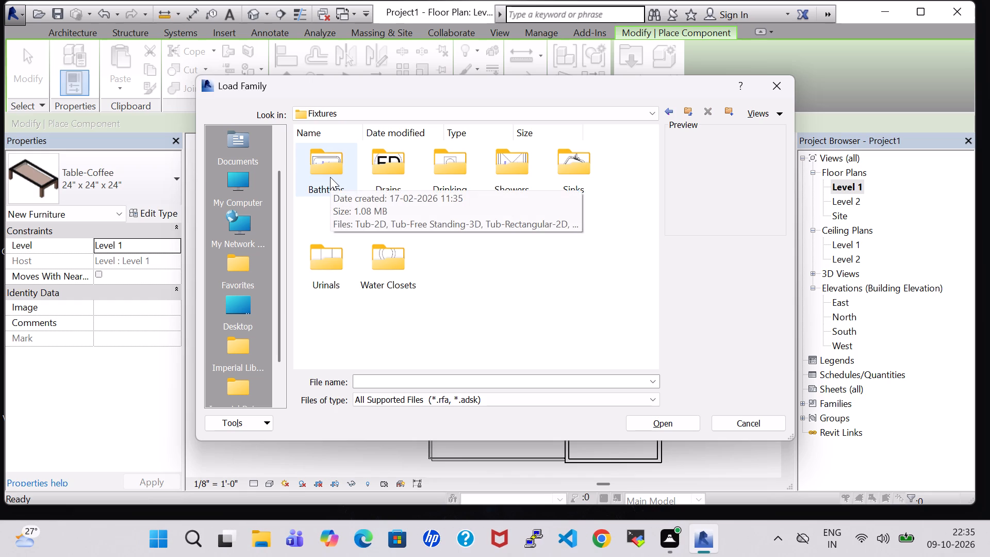
pyautogui.doubleClick(378, 245)
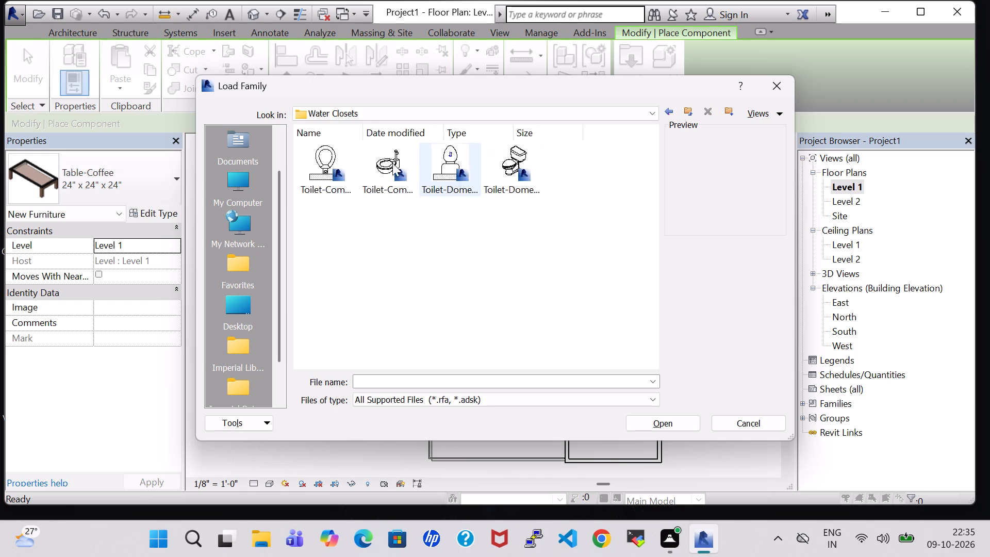
pyautogui.click(388, 161)
pyautogui.click(637, 431)
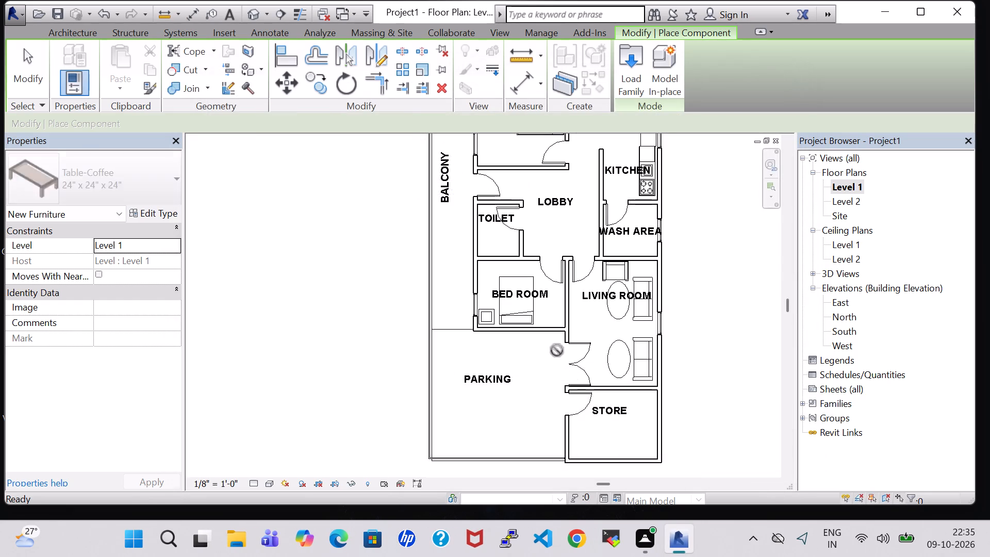
# Place the 15" Seat Height toilet on the wall between the TOILET and BED ROOM, about 2' 1" from the balcony-side wall.
pyautogui.scroll(2, 483, 240)
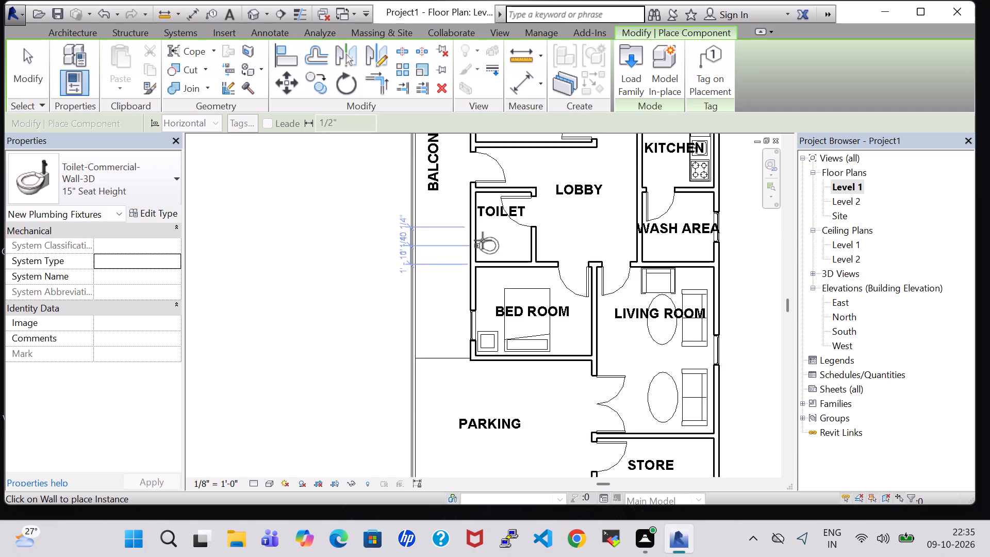
pyautogui.scroll(2, 483, 240)
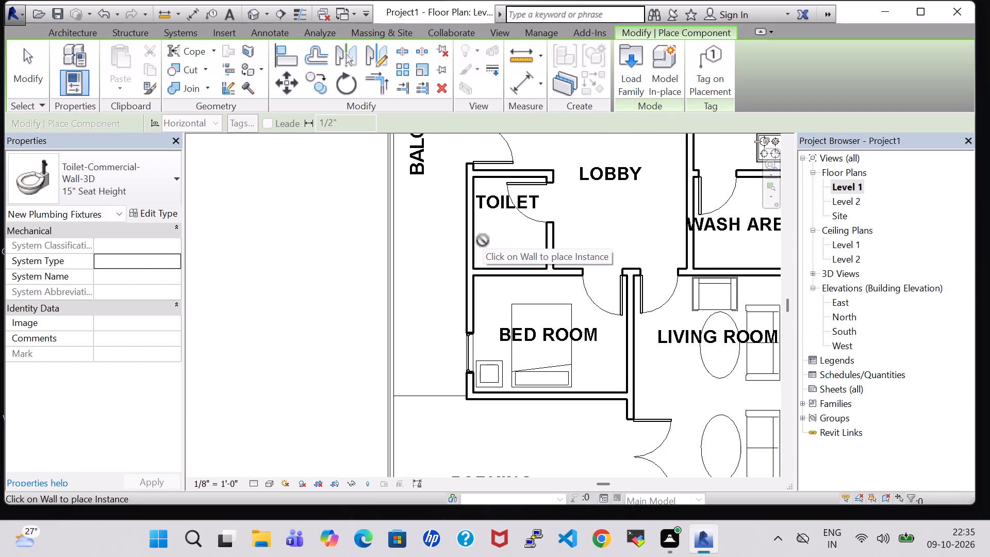
pyautogui.click(497, 264)
pyautogui.press('Escape')
pyautogui.press('Escape')
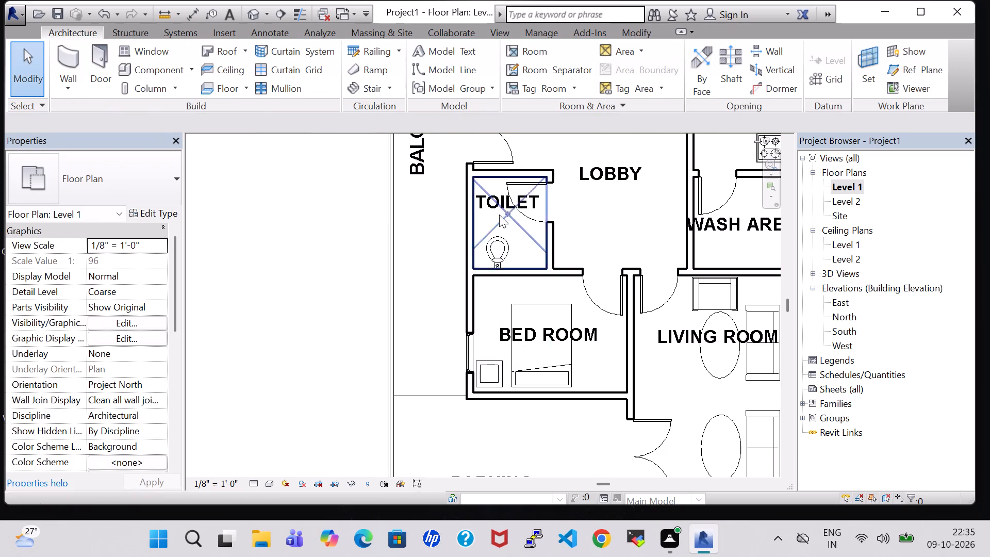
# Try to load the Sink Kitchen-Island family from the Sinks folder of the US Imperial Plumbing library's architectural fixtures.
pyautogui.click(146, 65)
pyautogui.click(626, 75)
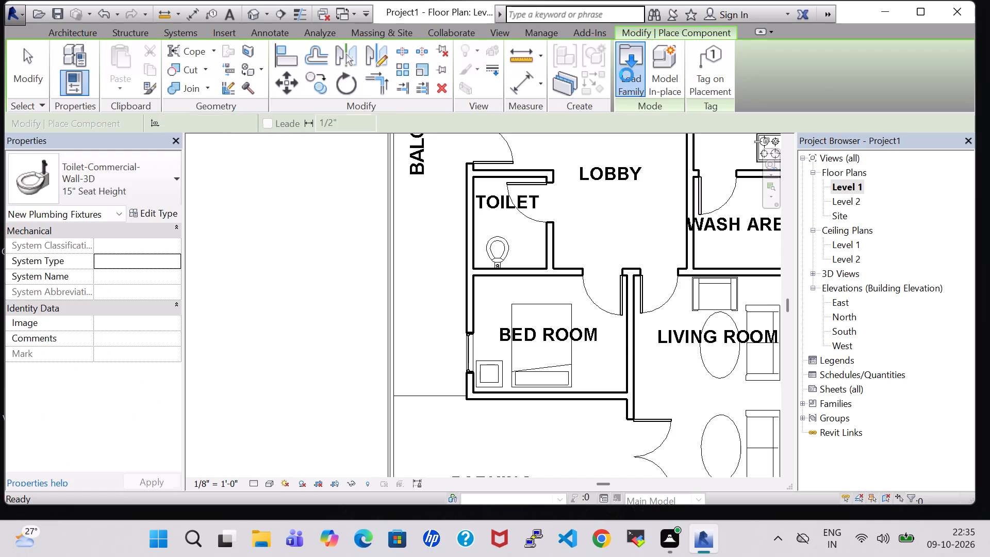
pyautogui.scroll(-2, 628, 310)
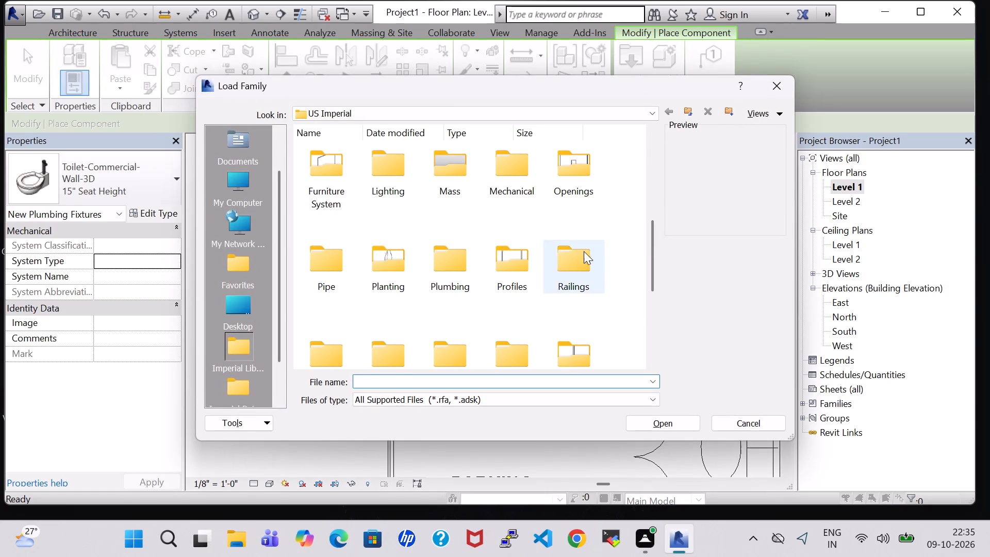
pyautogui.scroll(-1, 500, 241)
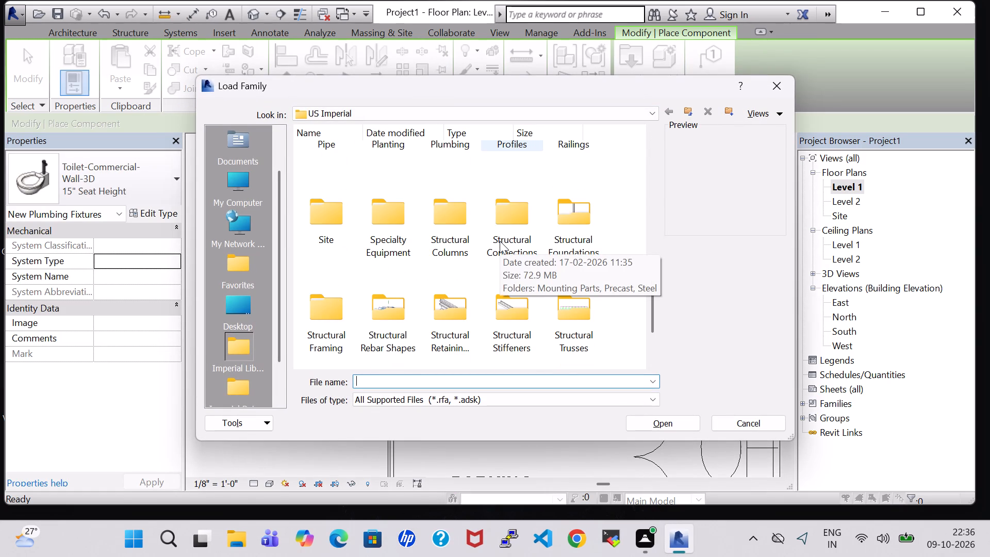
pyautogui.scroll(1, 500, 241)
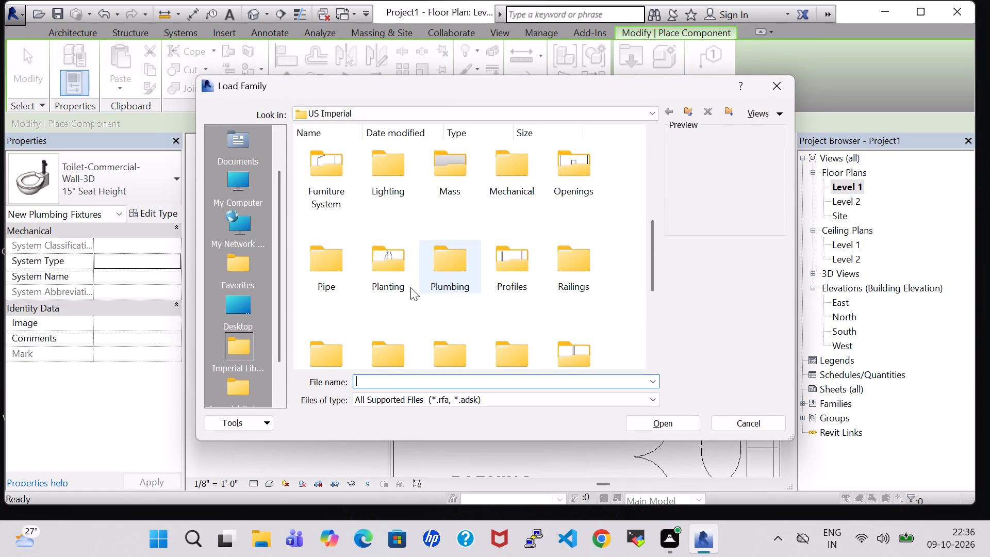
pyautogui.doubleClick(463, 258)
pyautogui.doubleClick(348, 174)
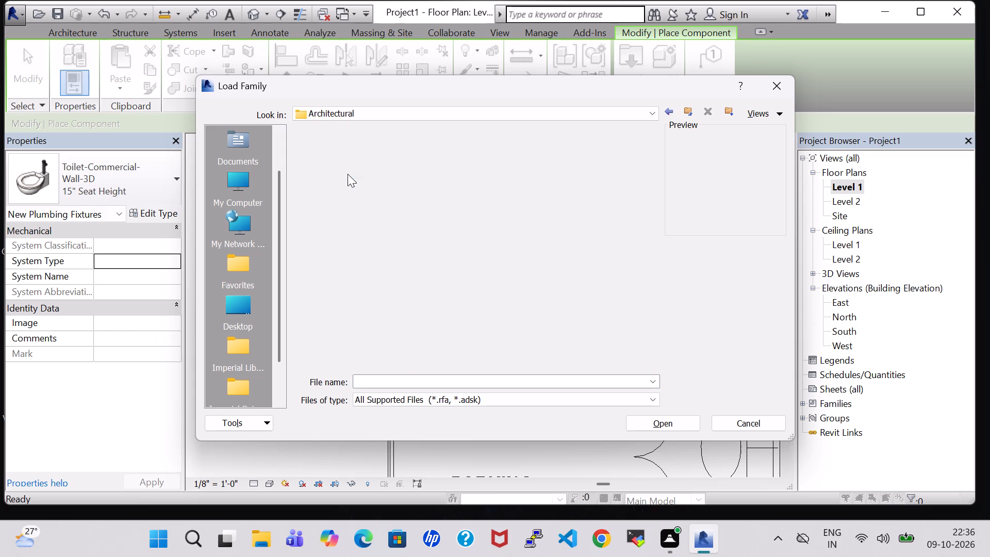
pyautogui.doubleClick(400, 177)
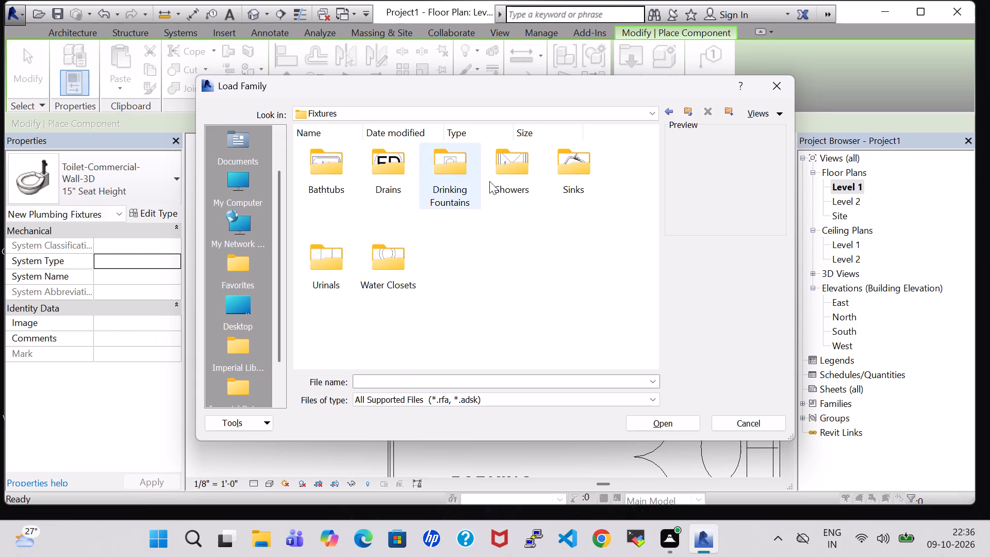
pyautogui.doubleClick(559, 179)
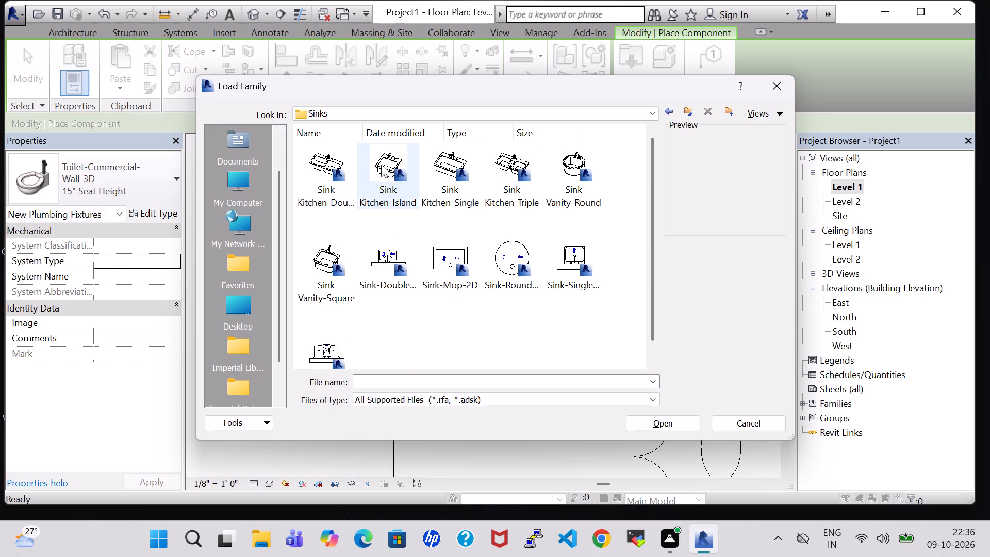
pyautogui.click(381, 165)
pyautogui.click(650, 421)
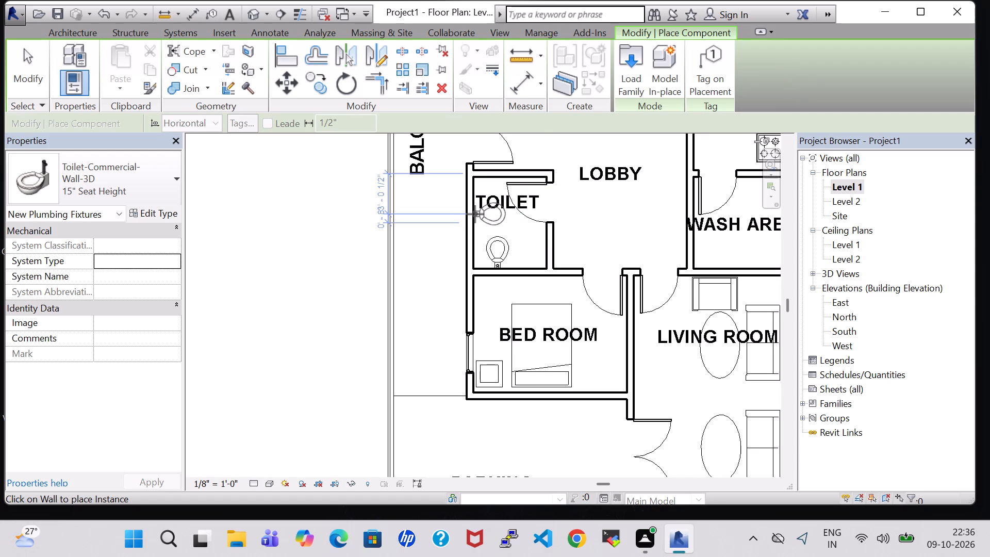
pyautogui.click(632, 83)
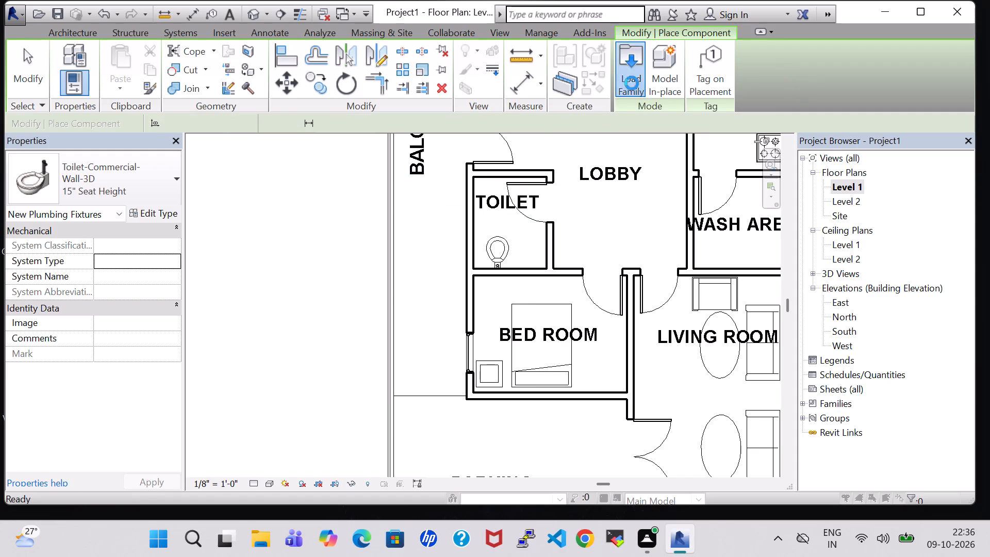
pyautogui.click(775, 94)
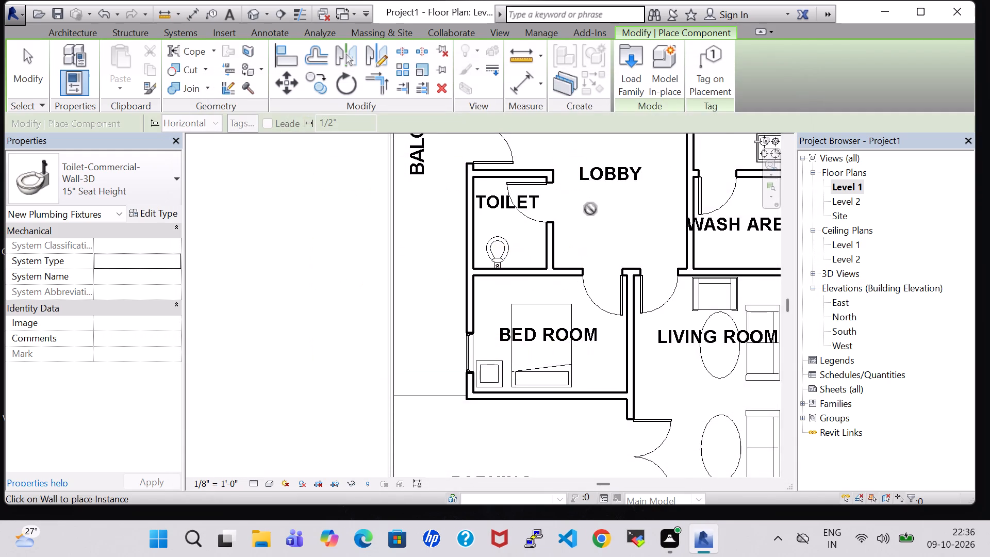
# Create a similar 18" x 18" Sink Kitchen-Island from the TOILET beside DRESS and place it in the LOBBY-side TOILET, about 9" from the balcony-side wall.
pyautogui.scroll(-3, 590, 211)
pyautogui.moveTo(590, 212); pyautogui.dragTo(540, 415, button='middle')
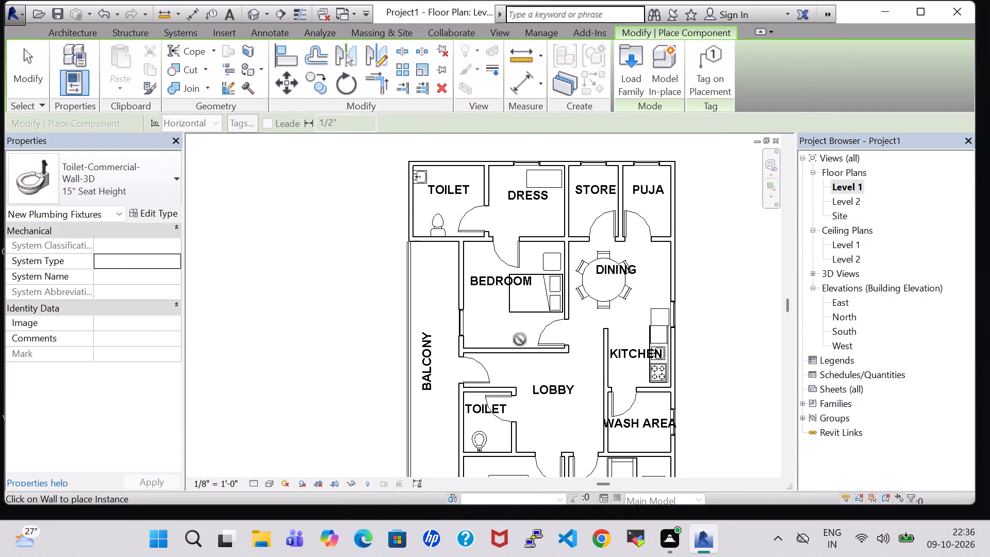
pyautogui.press('Escape')
pyautogui.click(424, 178)
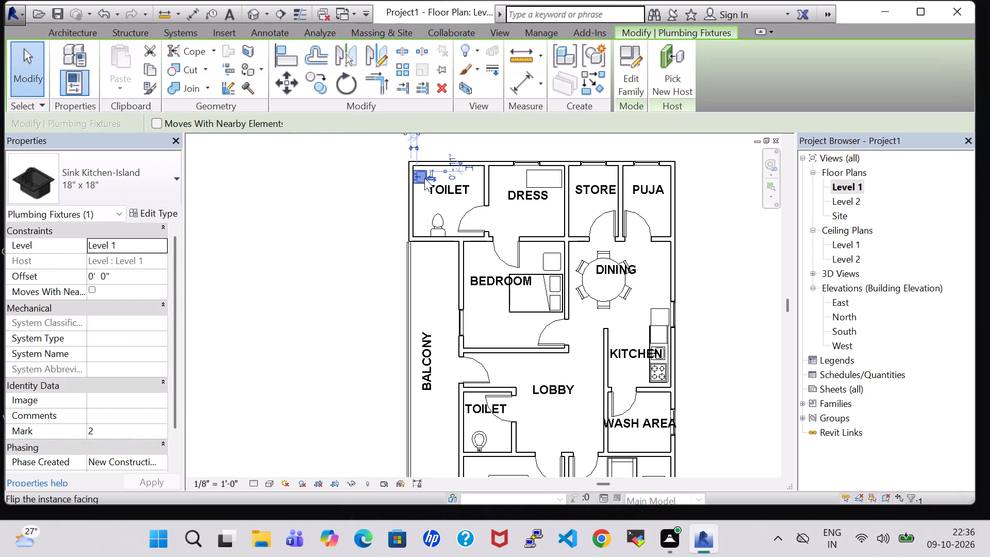
pyautogui.rightClick(424, 178)
pyautogui.click(503, 274)
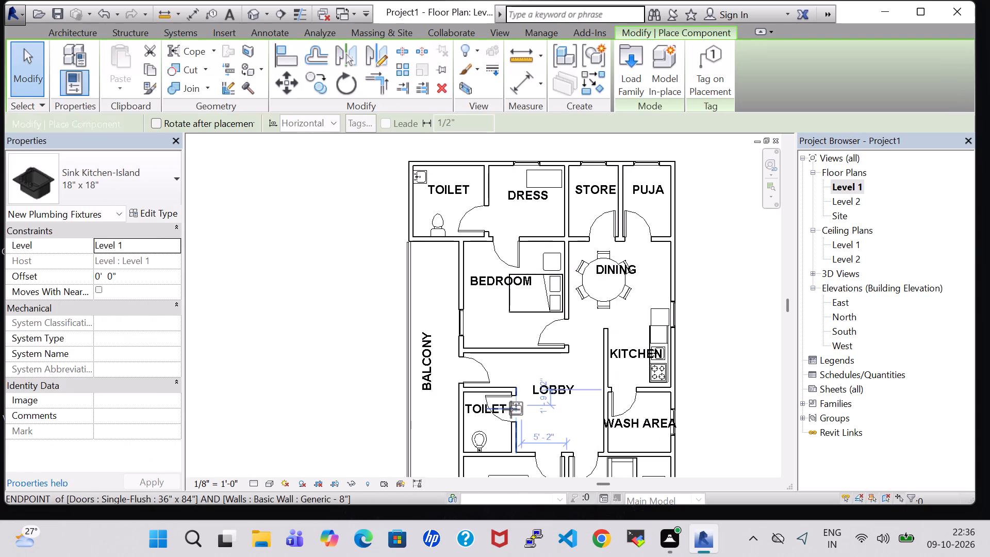
pyautogui.scroll(6, 511, 409)
pyautogui.press('space')
pyautogui.press('space')
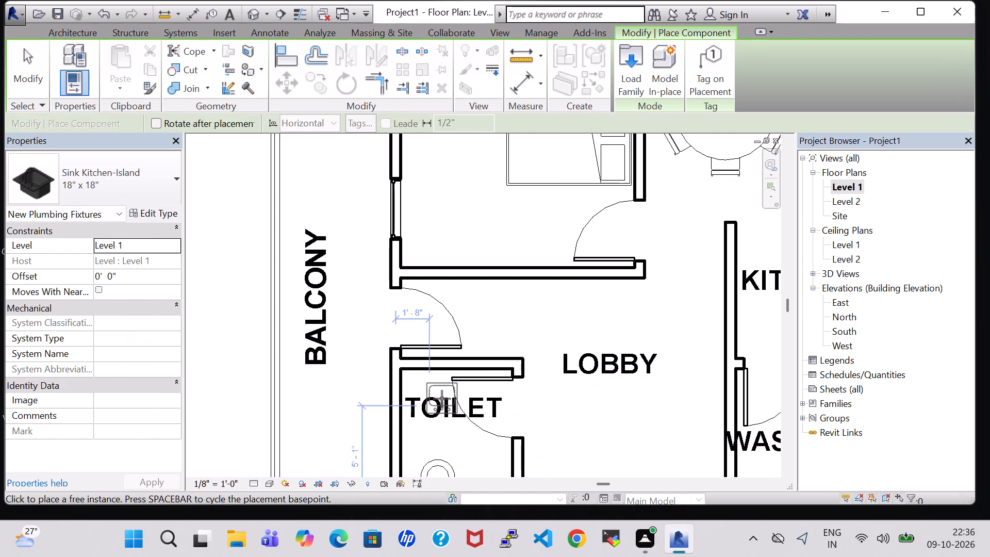
pyautogui.press('space')
pyautogui.press('space')
pyautogui.press('space')
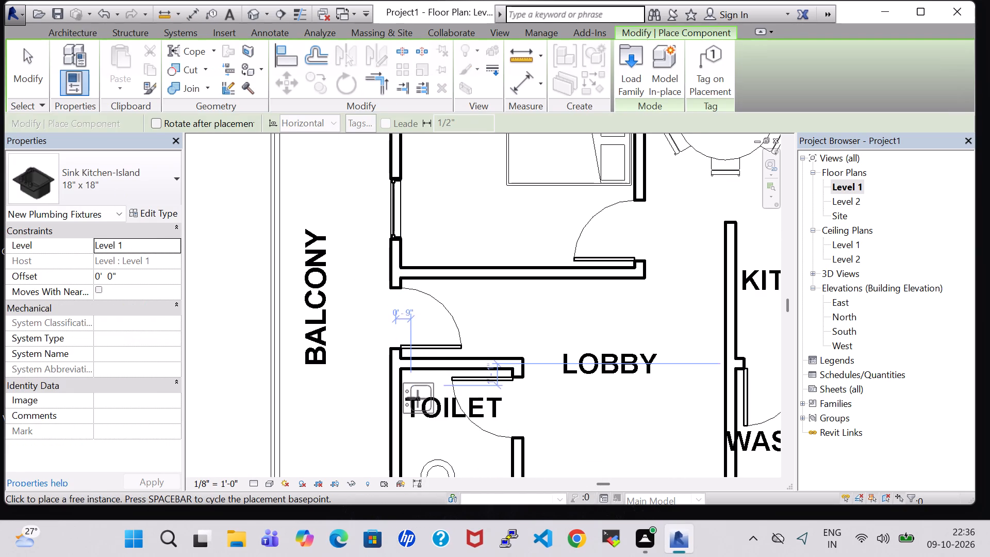
pyautogui.click(418, 417)
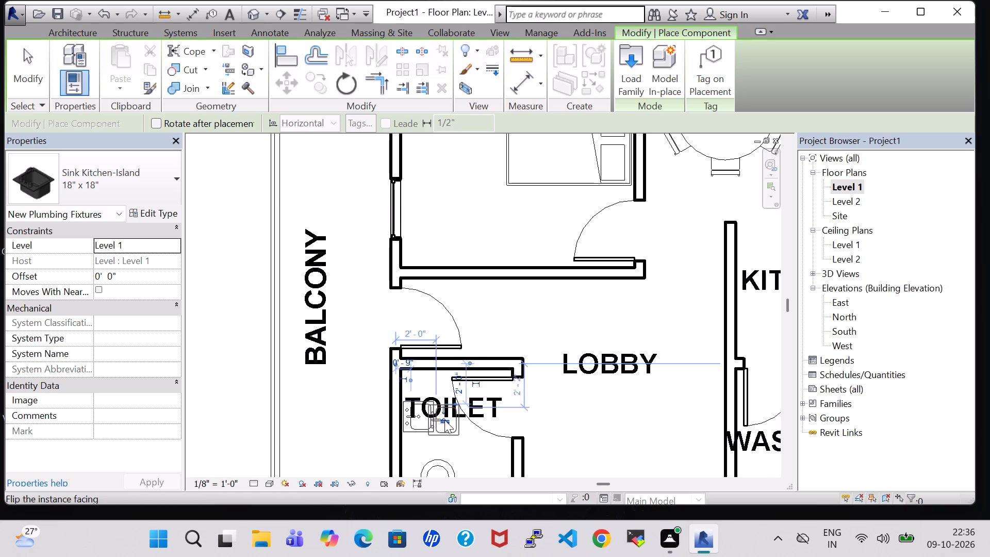
pyautogui.press('Escape')
pyautogui.press('Escape')
pyautogui.scroll(-7, 444, 420)
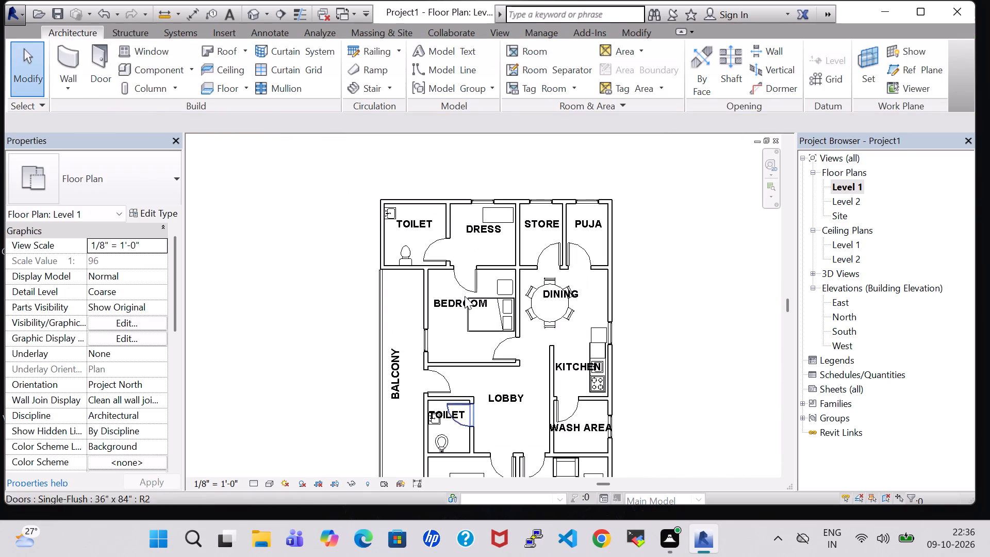
# Open the default 3D view, saving the project as Project24 in the Desktop's work folder when asked.
pyautogui.click(247, 15)
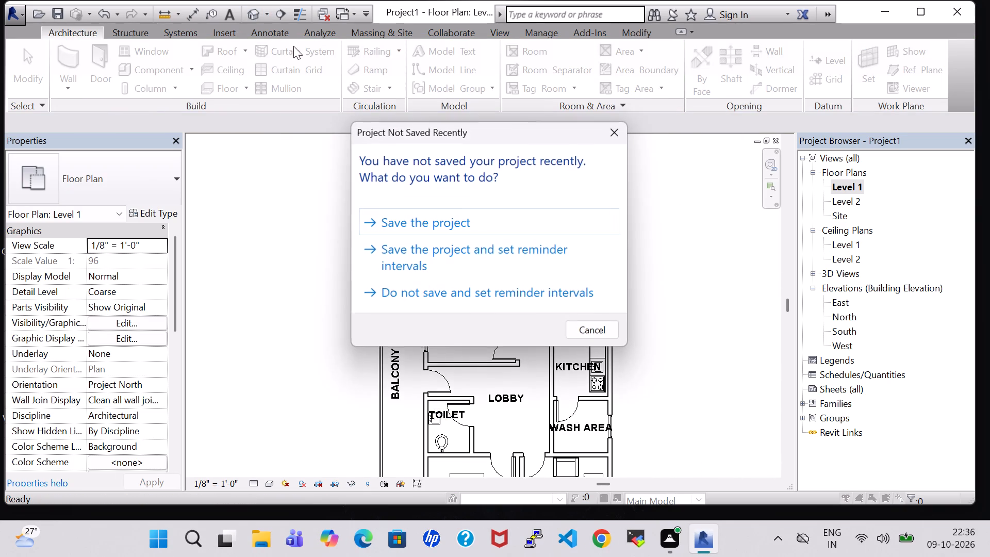
pyautogui.click(451, 224)
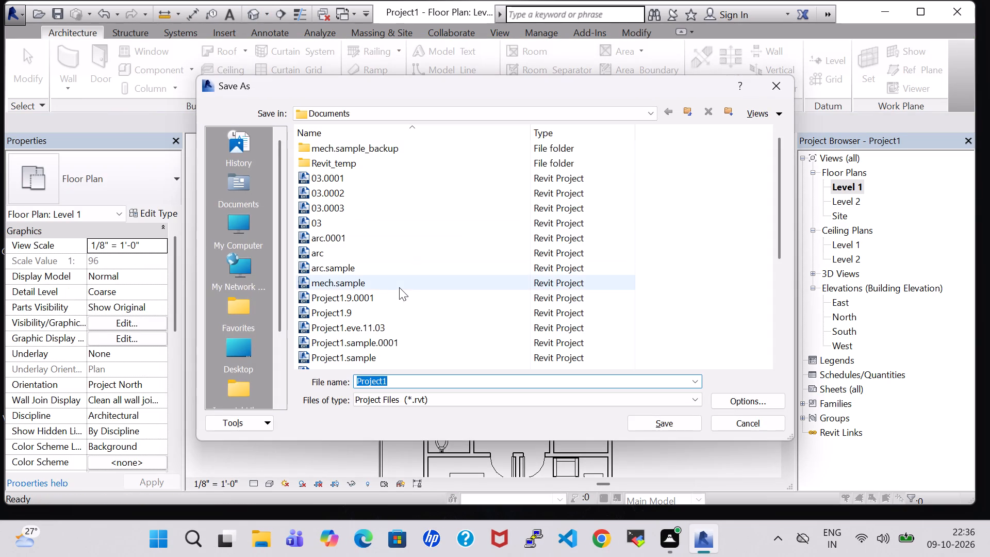
pyautogui.doubleClick(238, 354)
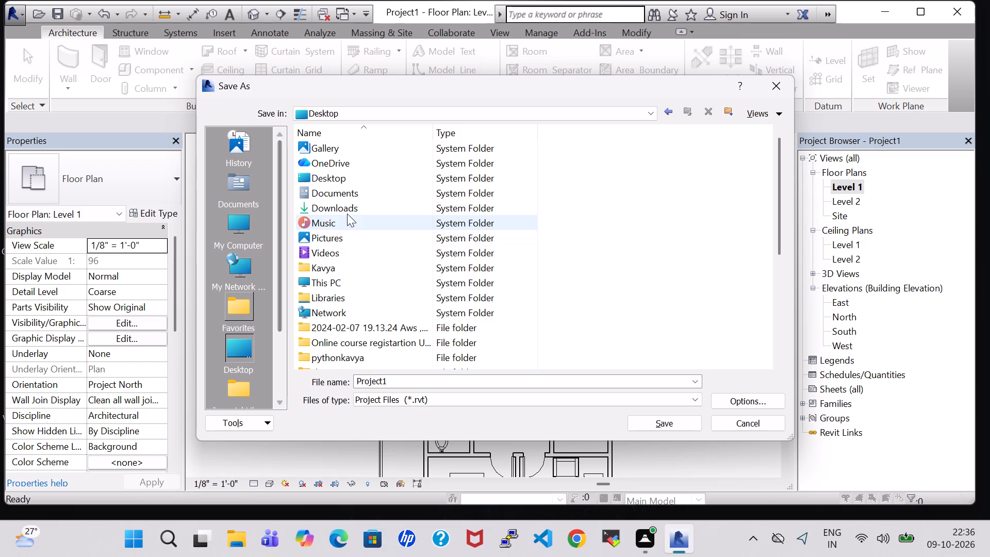
pyautogui.scroll(-4, 342, 244)
pyautogui.doubleClick(339, 251)
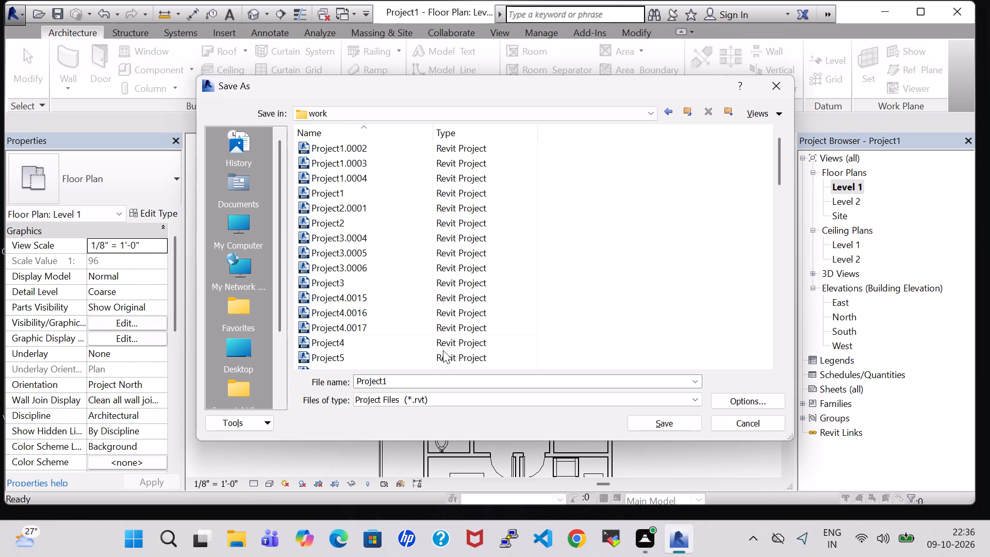
pyautogui.scroll(-20, 449, 370)
pyautogui.scroll(-8, 449, 370)
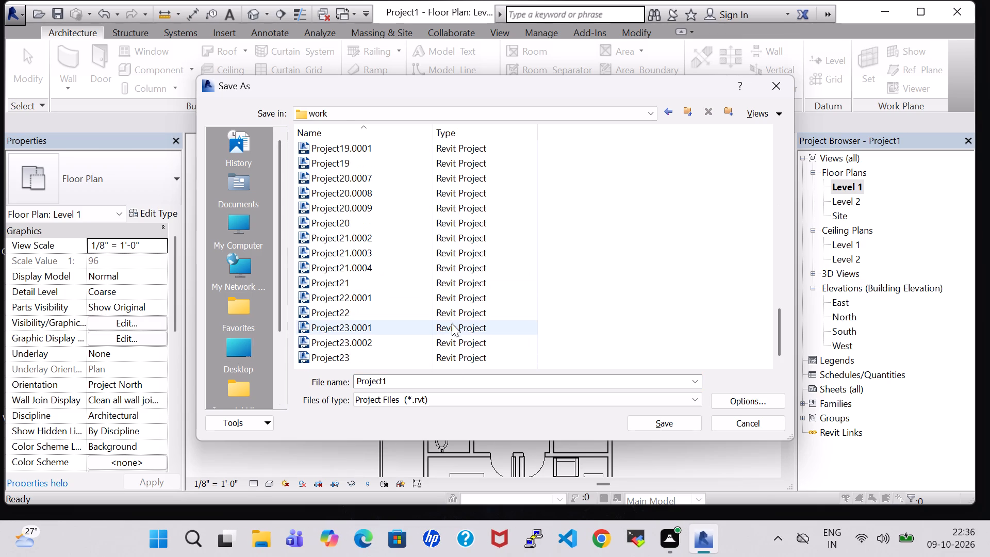
pyautogui.doubleClick(441, 383)
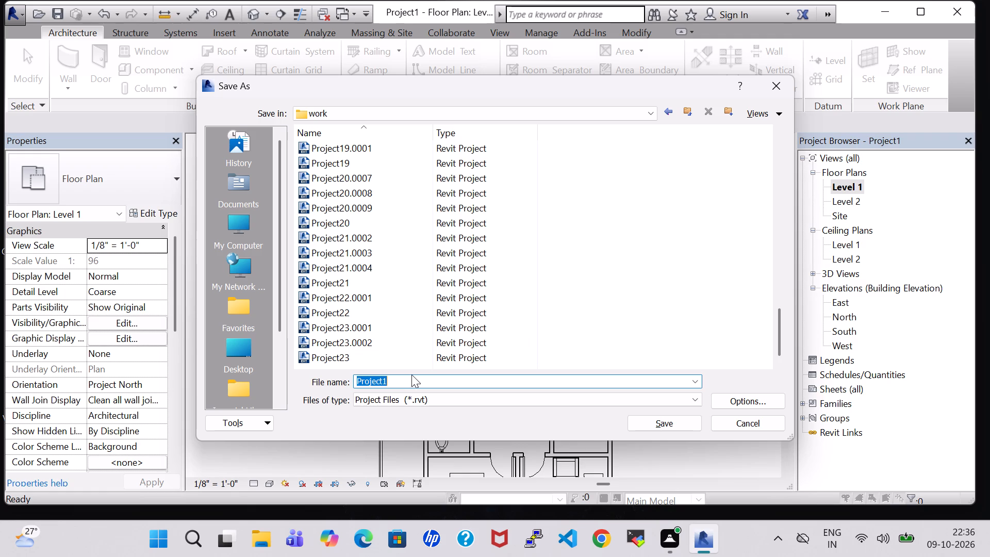
pyautogui.click(408, 375)
pyautogui.click(408, 381)
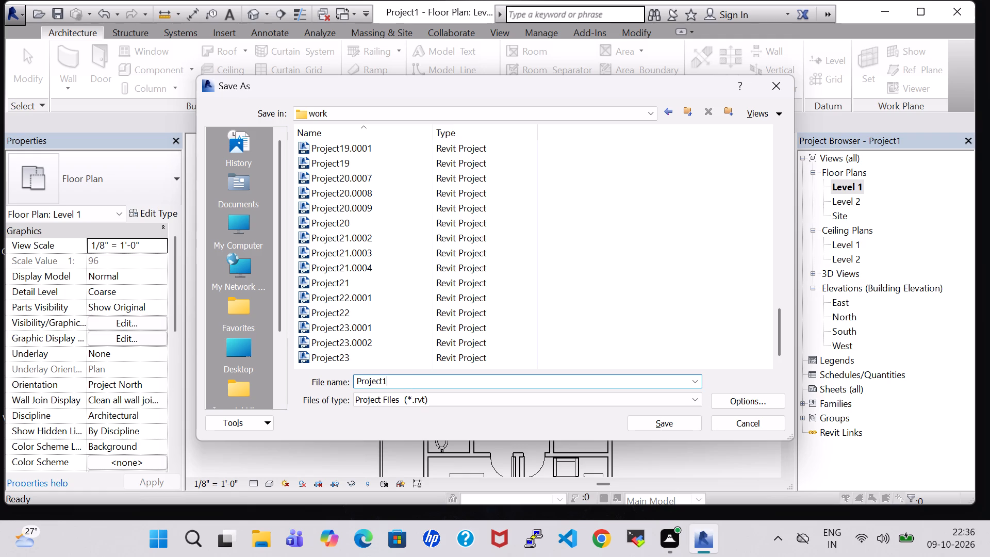
pyautogui.press('BackSpace')
pyautogui.write('24')
pyautogui.click(640, 428)
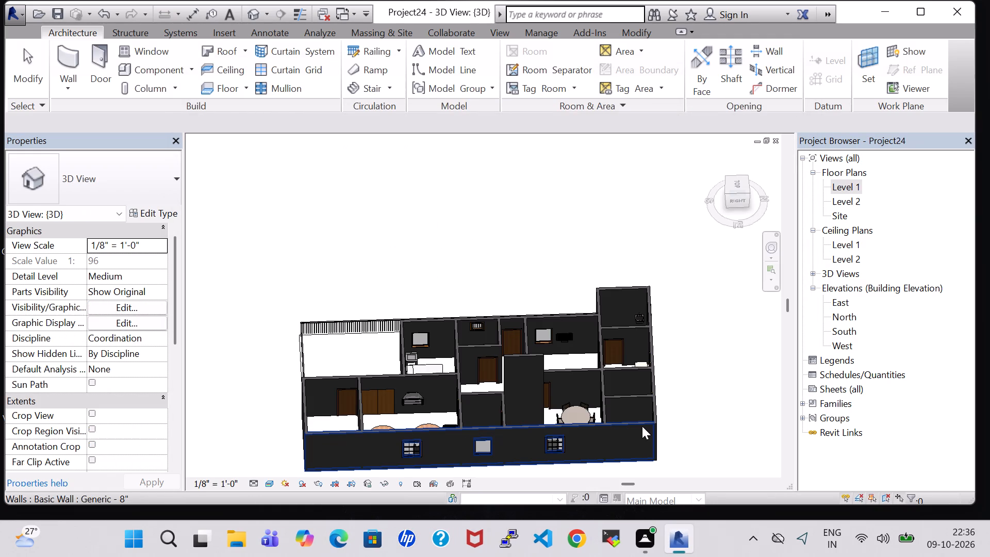
# Examine the furnished building in 3D from the top and from several tilted angles.
pyautogui.click(249, 16)
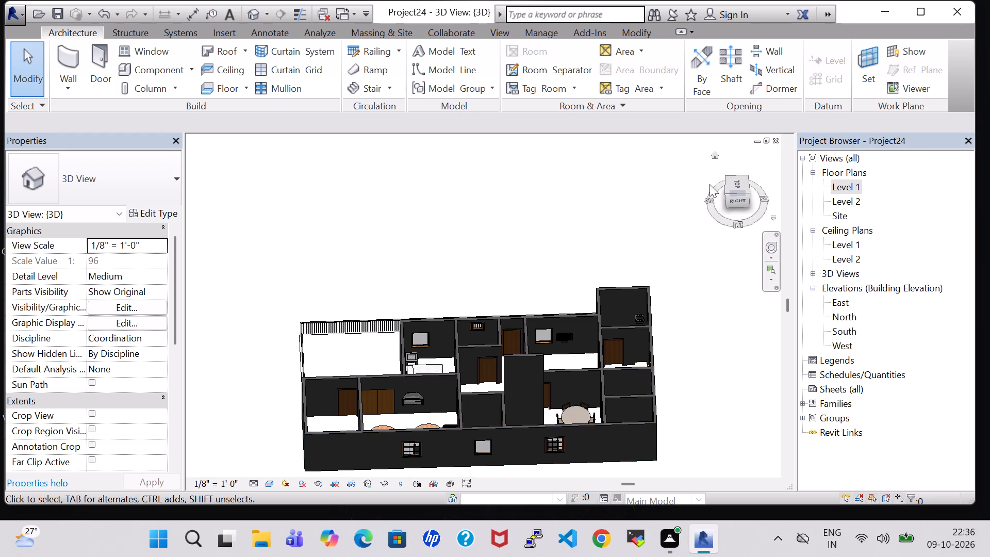
pyautogui.click(732, 186)
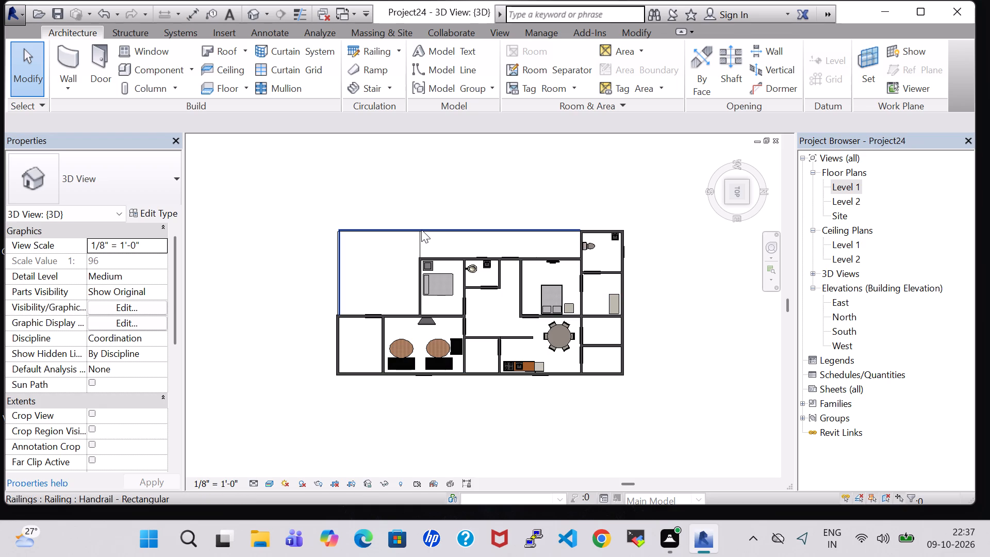
pyautogui.keyDown('shift'); pyautogui.scroll(1, 419, 223); pyautogui.keyUp('shift')
pyautogui.keyDown('shift'); pyautogui.moveTo(419, 223); pyautogui.dragTo(566, 261, button='middle'); pyautogui.keyUp('shift')
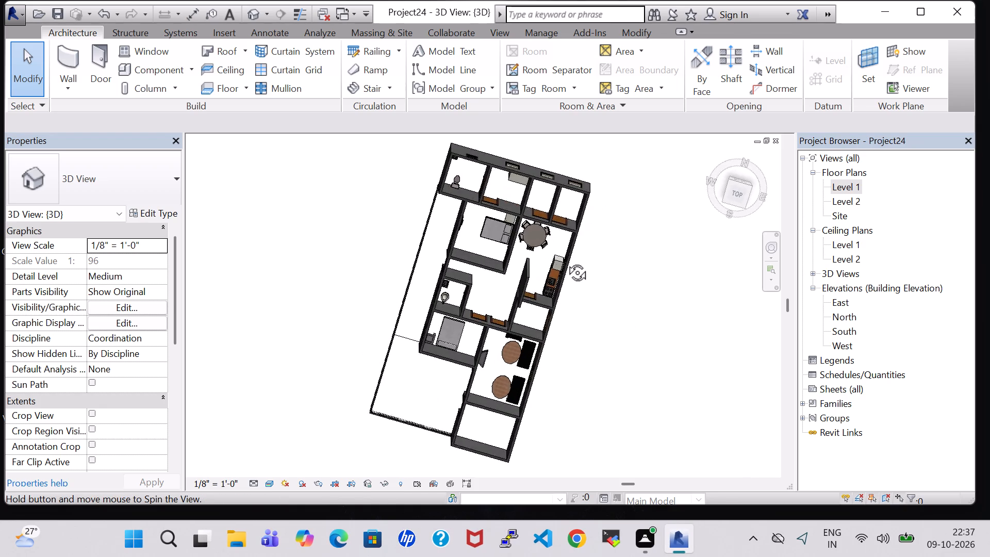
pyautogui.keyDown('shift'); pyautogui.moveTo(566, 261); pyautogui.dragTo(593, 262, button='middle'); pyautogui.keyUp('shift')
pyautogui.keyDown('shift'); pyautogui.scroll(1, 593, 262); pyautogui.keyUp('shift')
pyautogui.keyDown('shift'); pyautogui.moveTo(600, 334); pyautogui.dragTo(596, 253, button='middle'); pyautogui.keyUp('shift')
pyautogui.keyDown('shift'); pyautogui.scroll(1, 600, 334); pyautogui.keyUp('shift')
pyautogui.keyDown('shift'); pyautogui.moveTo(592, 437); pyautogui.dragTo(602, 335, button='middle'); pyautogui.keyUp('shift')
pyautogui.keyDown('shift'); pyautogui.scroll(1, 592, 437); pyautogui.keyUp('shift')
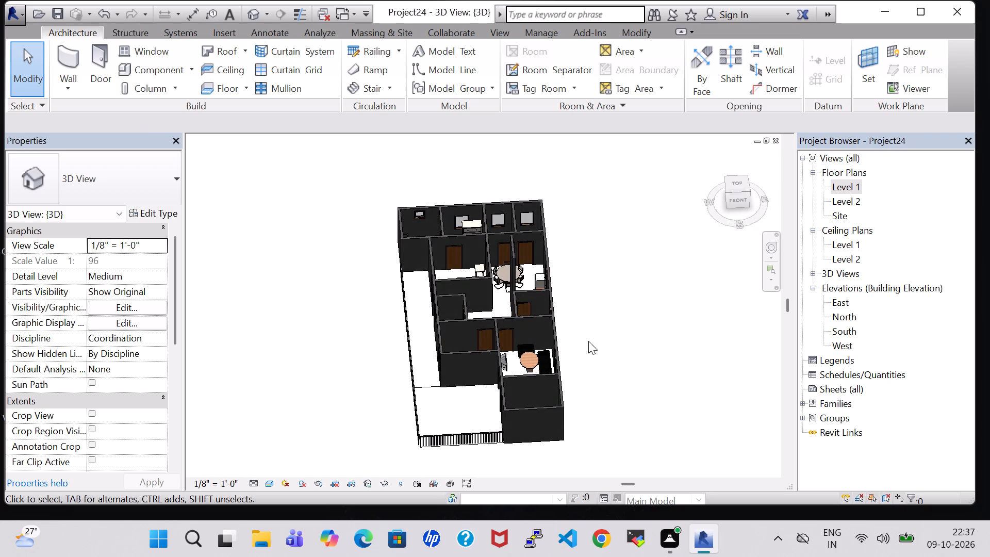
pyautogui.keyDown('shift'); pyautogui.moveTo(581, 297); pyautogui.dragTo(586, 332, button='middle'); pyautogui.keyUp('shift')
pyautogui.keyDown('shift'); pyautogui.scroll(1, 581, 297); pyautogui.keyUp('shift')
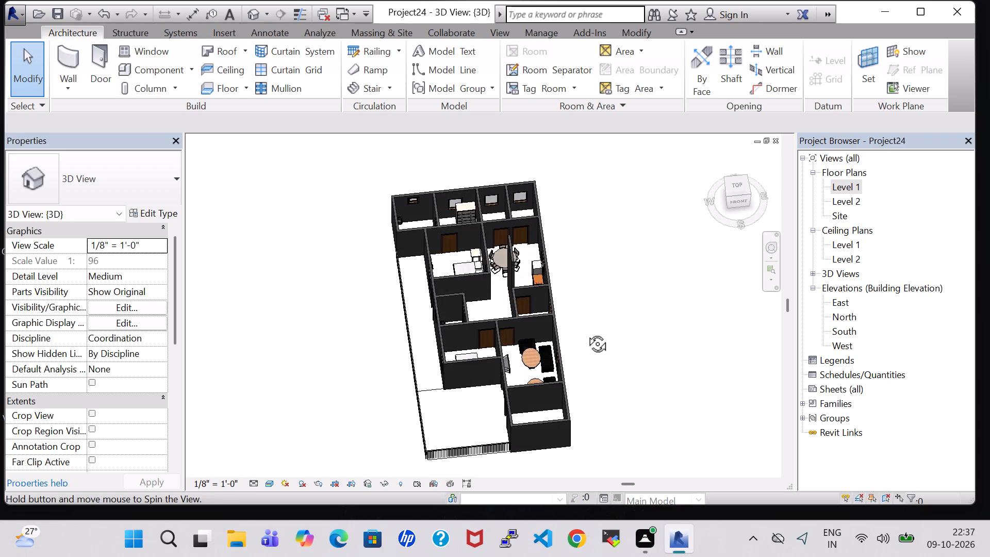
pyautogui.keyDown('shift'); pyautogui.moveTo(586, 332); pyautogui.dragTo(570, 350, button='middle'); pyautogui.keyUp('shift')
pyautogui.keyDown('shift'); pyautogui.moveTo(558, 355); pyautogui.dragTo(556, 403, button='middle'); pyautogui.keyUp('shift')
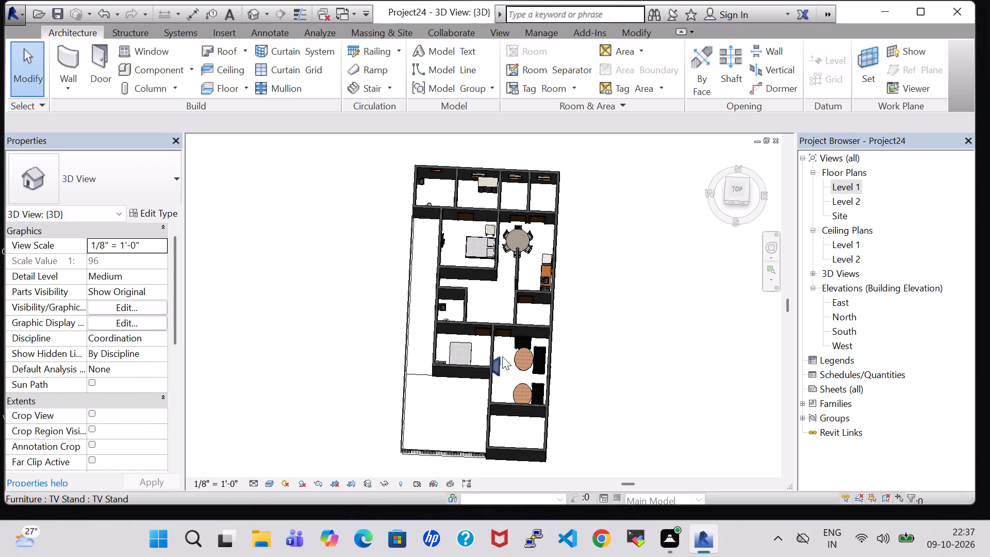
pyautogui.scroll(1, 620, 303)
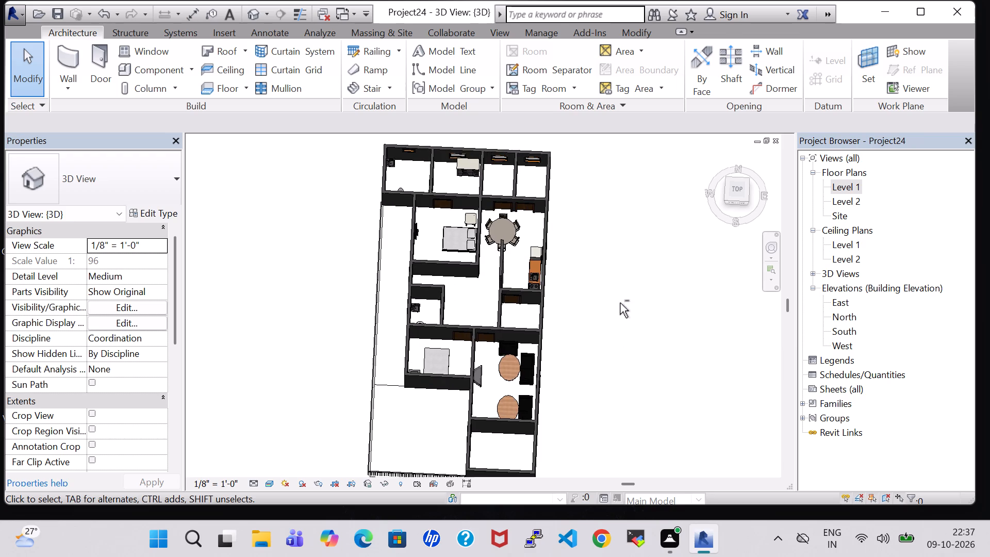
pyautogui.keyDown('shift'); pyautogui.moveTo(620, 303); pyautogui.dragTo(617, 319, button='middle'); pyautogui.keyUp('shift')
pyautogui.keyDown('shift'); pyautogui.scroll(1, 619, 376); pyautogui.keyUp('shift')
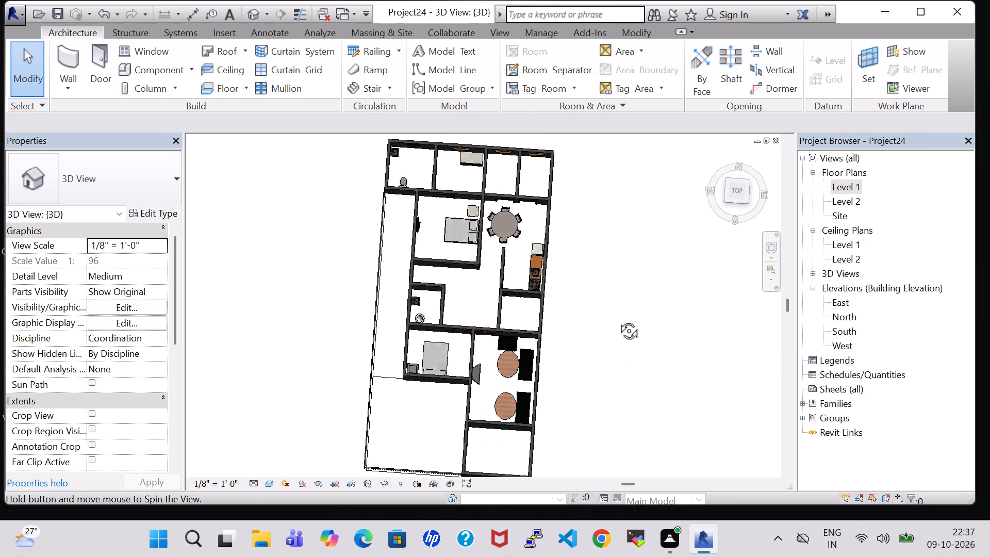
pyautogui.keyDown('shift'); pyautogui.moveTo(617, 319); pyautogui.dragTo(617, 319, button='middle'); pyautogui.keyUp('shift')
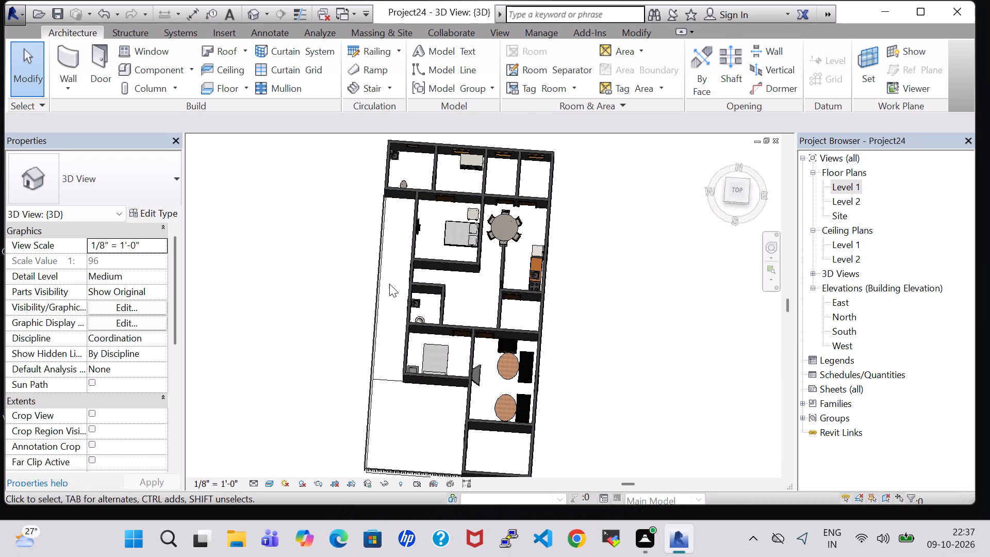
# Set the offset of the kitchen-island sink in the TOILET beside DRESS to 3' 0" above Level 1.
pyautogui.click(397, 154)
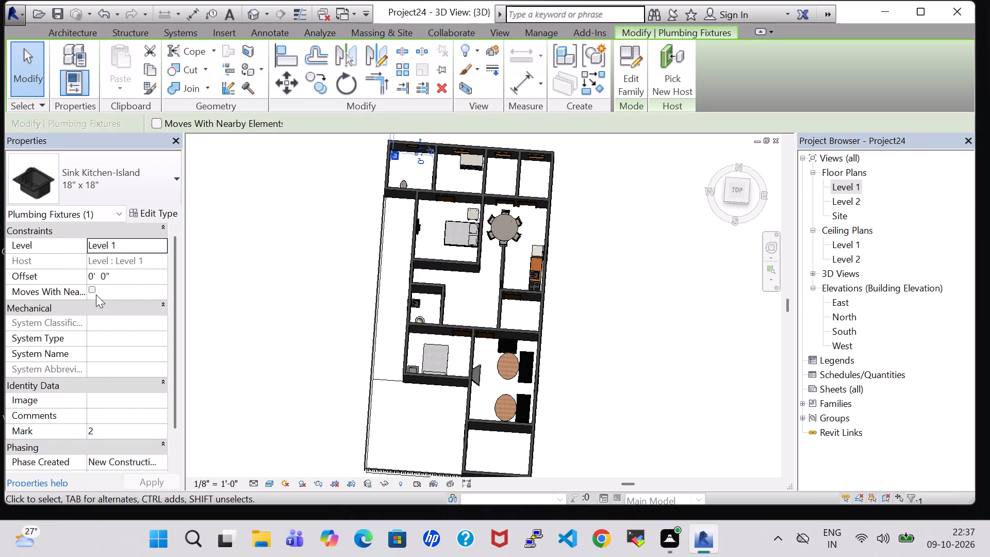
pyautogui.click(92, 276)
pyautogui.click(93, 276)
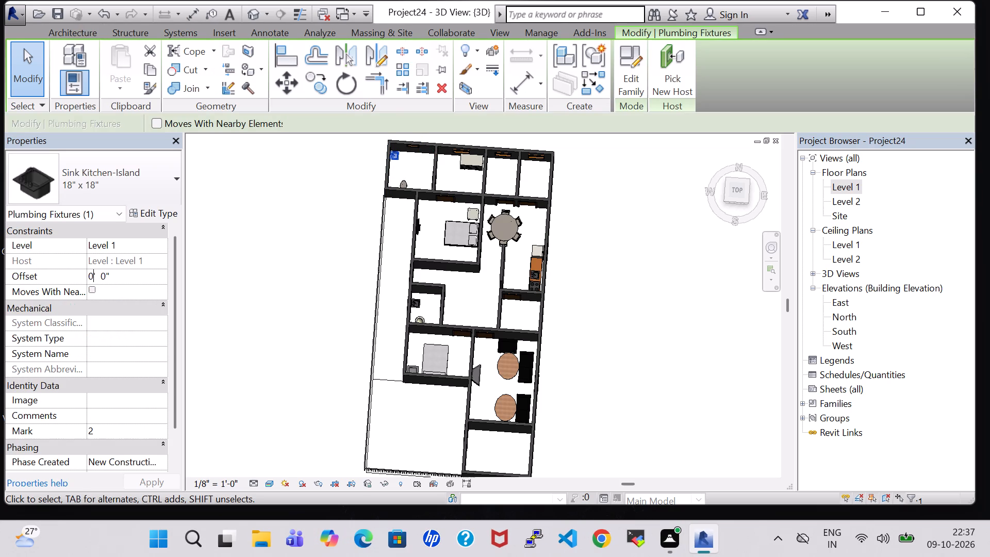
pyautogui.press('BackSpace')
pyautogui.press('3')
pyautogui.press('Return')
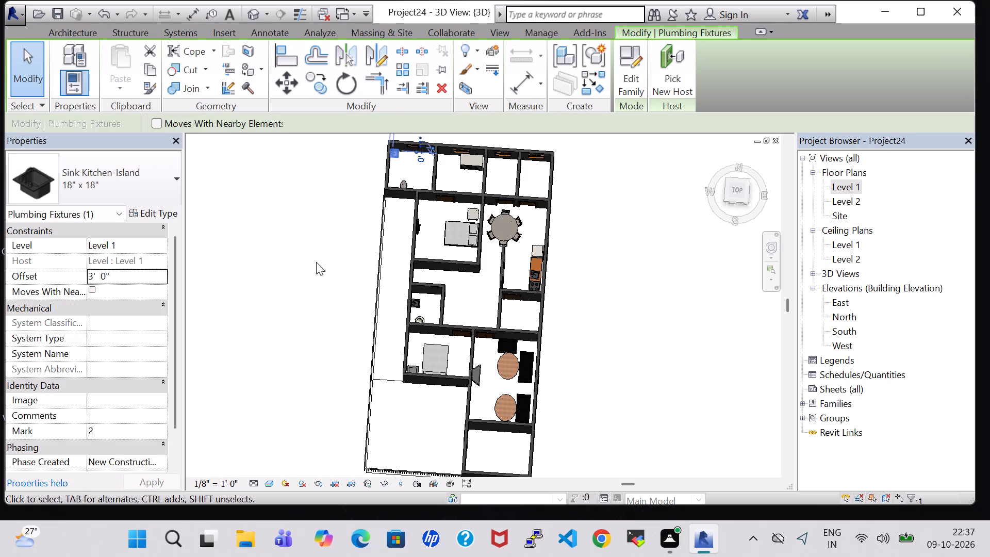
# Set the offset of the kitchen-island sink in the LOBBY-side TOILET to 3' 0" above Level 1.
pyautogui.click(417, 305)
pyautogui.click(724, 305)
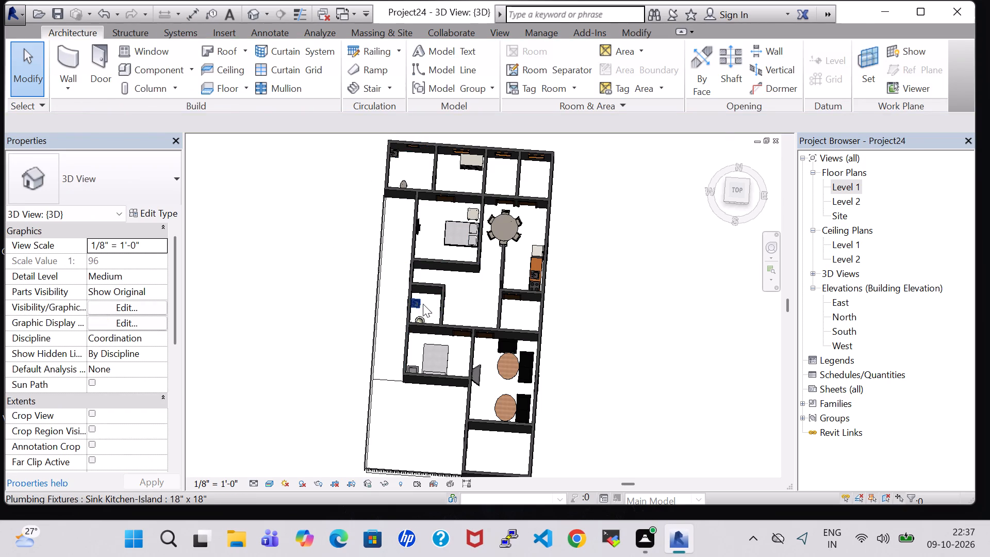
pyautogui.click(420, 303)
pyautogui.click(93, 274)
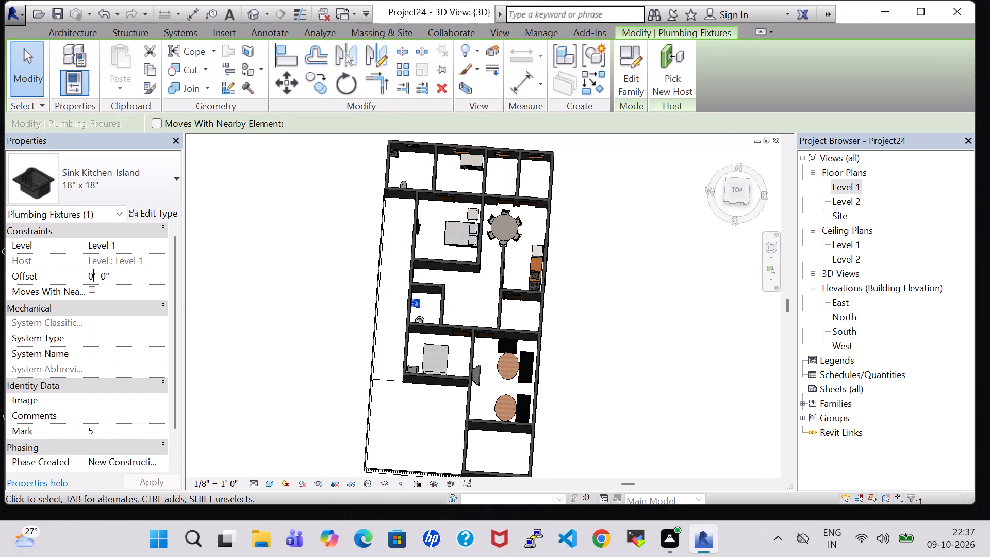
pyautogui.press('BackSpace')
pyautogui.press('3')
pyautogui.press('Return')
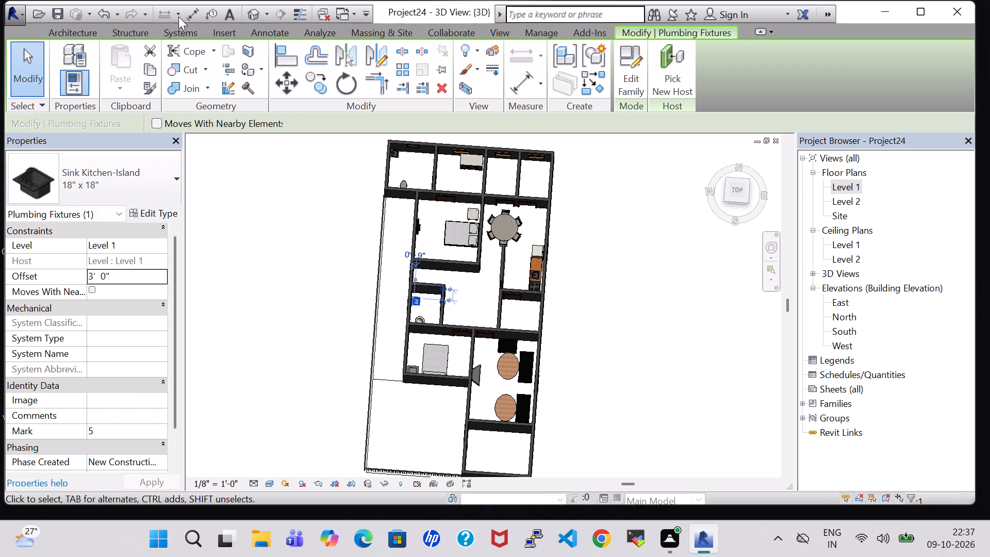
# Examine the Level 1 floor plan, especially the LOBBY-side TOILET, check it against the 3D view, and return to Level 1.
pyautogui.doubleClick(840, 182)
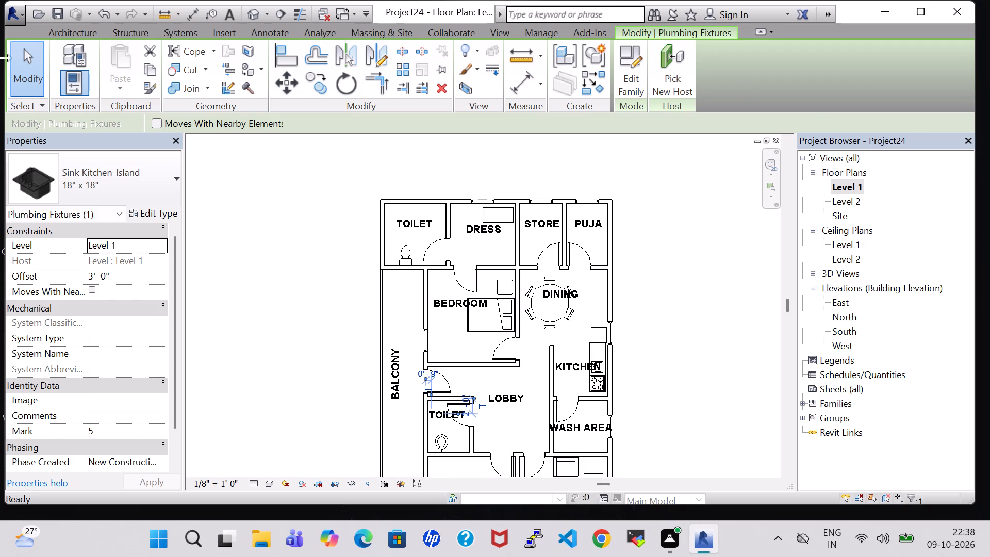
pyautogui.click(81, 36)
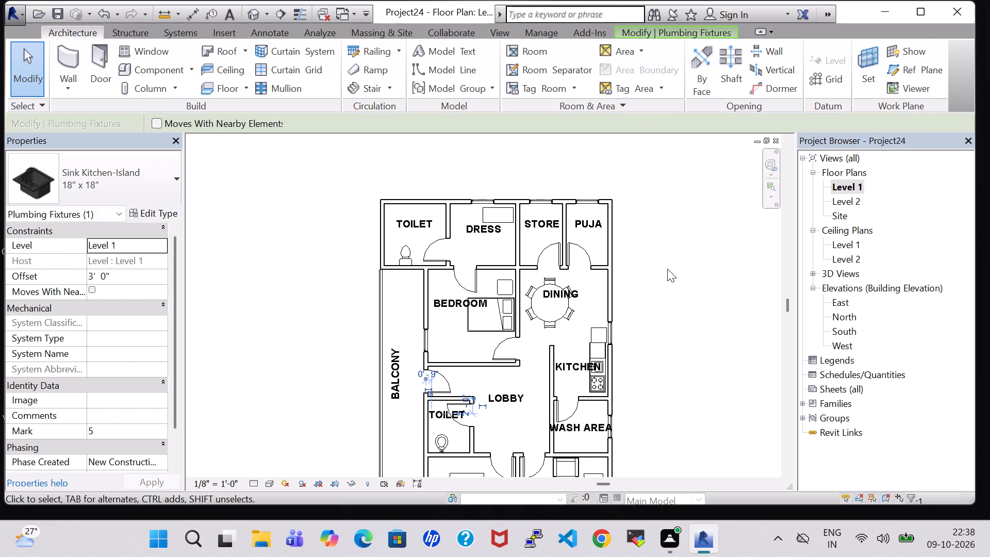
pyautogui.scroll(-2, 671, 302)
pyautogui.moveTo(666, 313); pyautogui.dragTo(634, 262, button='middle')
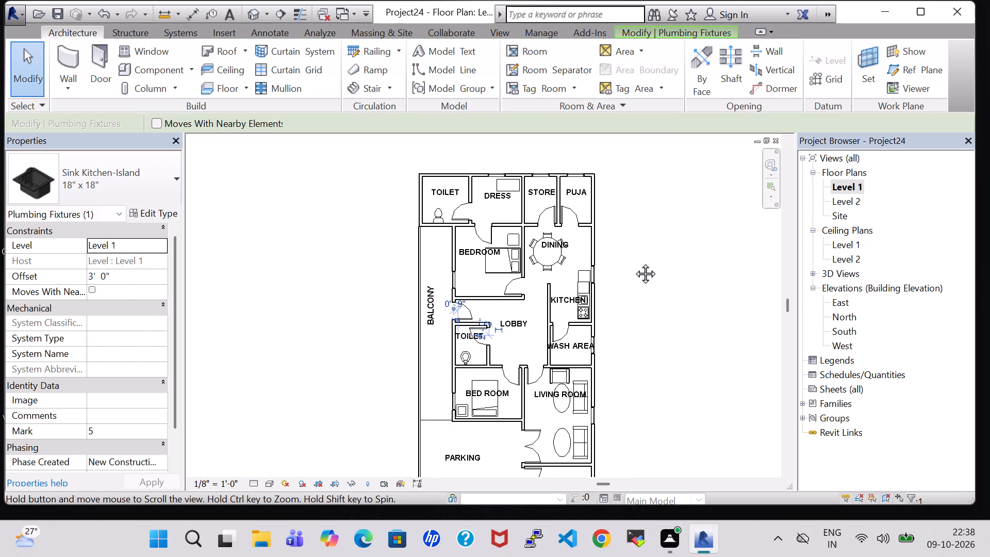
pyautogui.moveTo(634, 262); pyautogui.dragTo(641, 243, button='middle')
pyautogui.scroll(1, 641, 243)
pyautogui.scroll(-1, 643, 238)
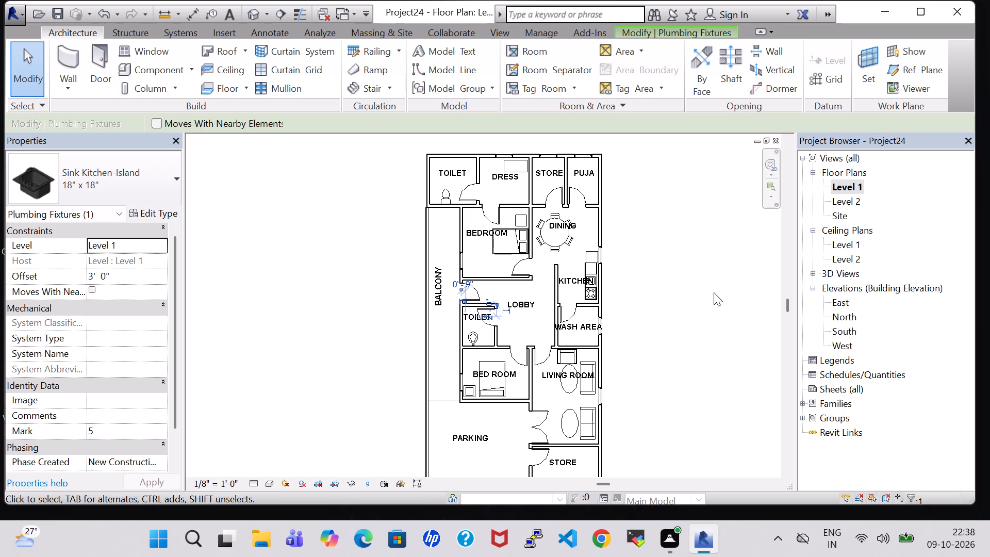
pyautogui.scroll(8, 522, 337)
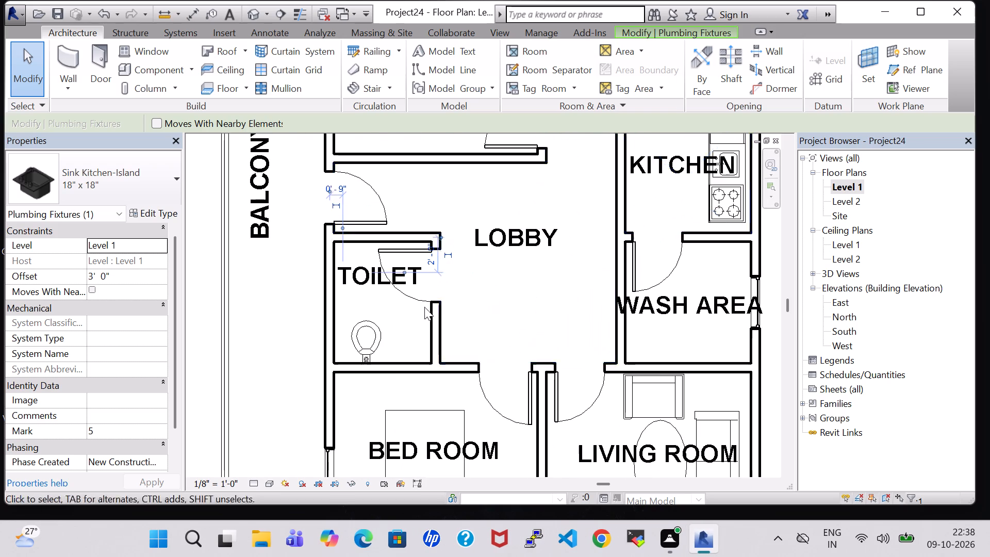
pyautogui.click(254, 7)
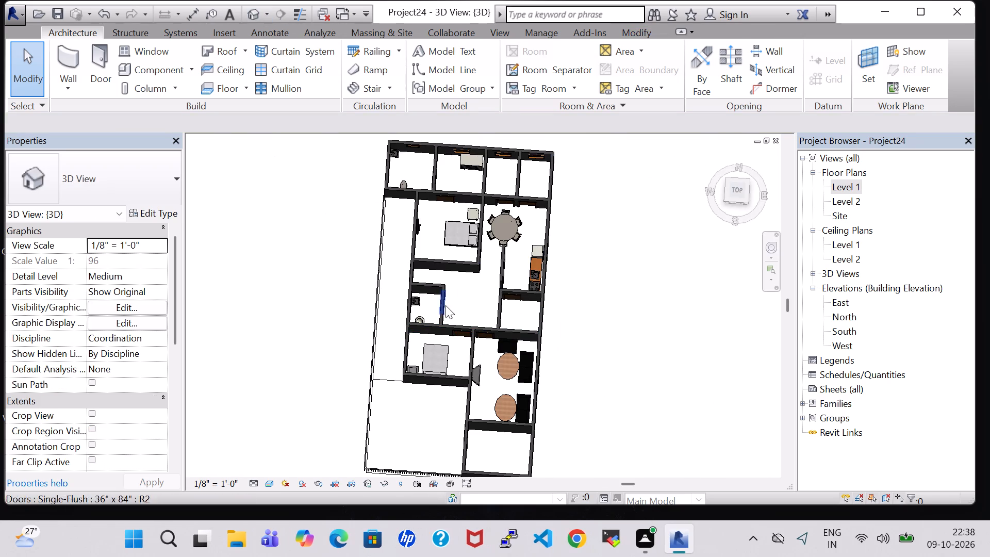
pyautogui.doubleClick(842, 185)
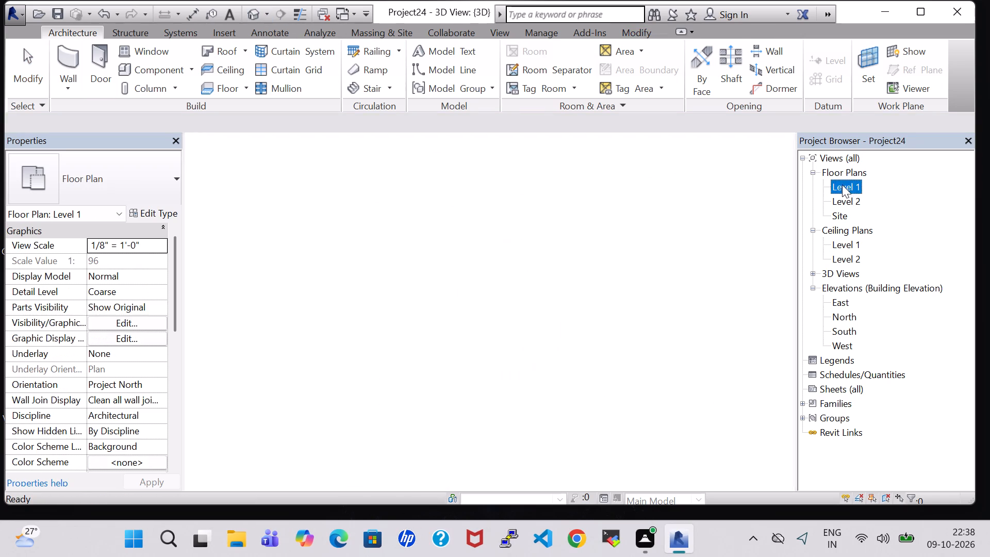
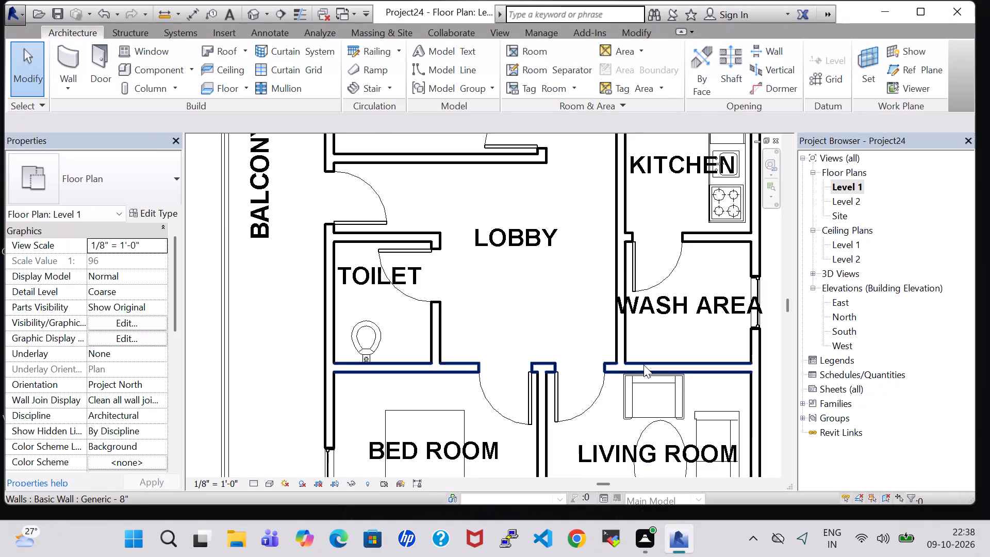
# Nudge the PARKING room tag slightly lower inside the parking area of the Level 1 plan.
pyautogui.scroll(-6, 643, 365)
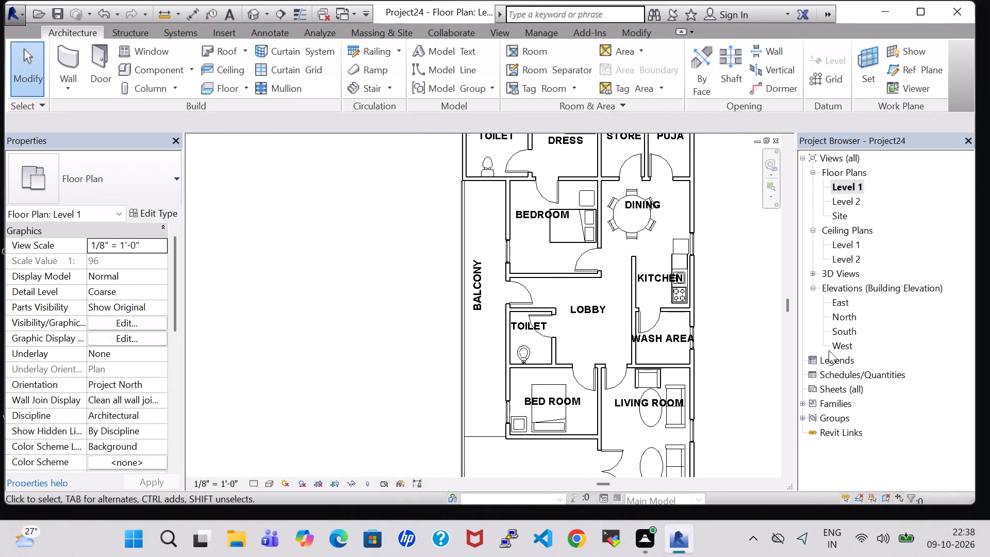
pyautogui.moveTo(729, 355); pyautogui.dragTo(666, 333, button='middle')
pyautogui.scroll(-1, 671, 326)
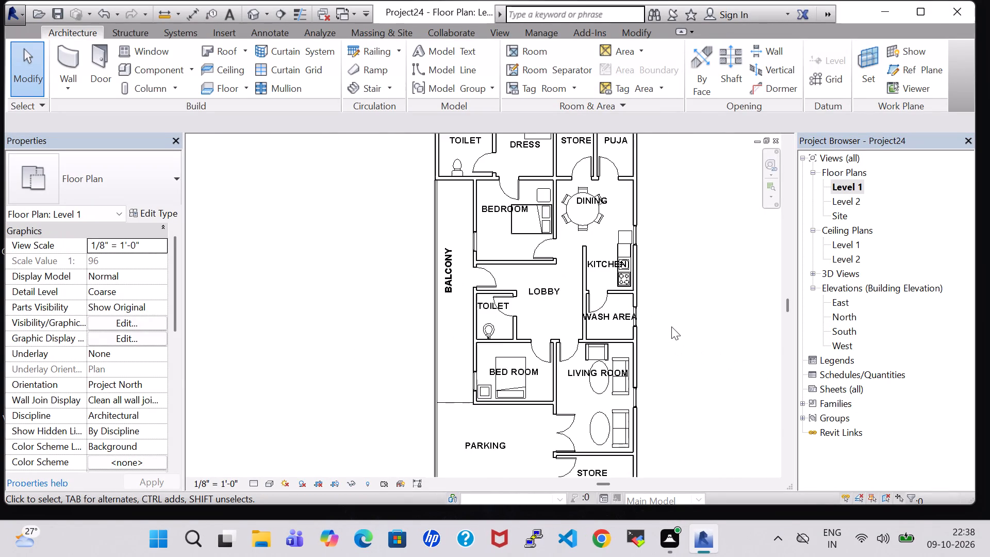
pyautogui.scroll(-2, 671, 326)
pyautogui.click(540, 415)
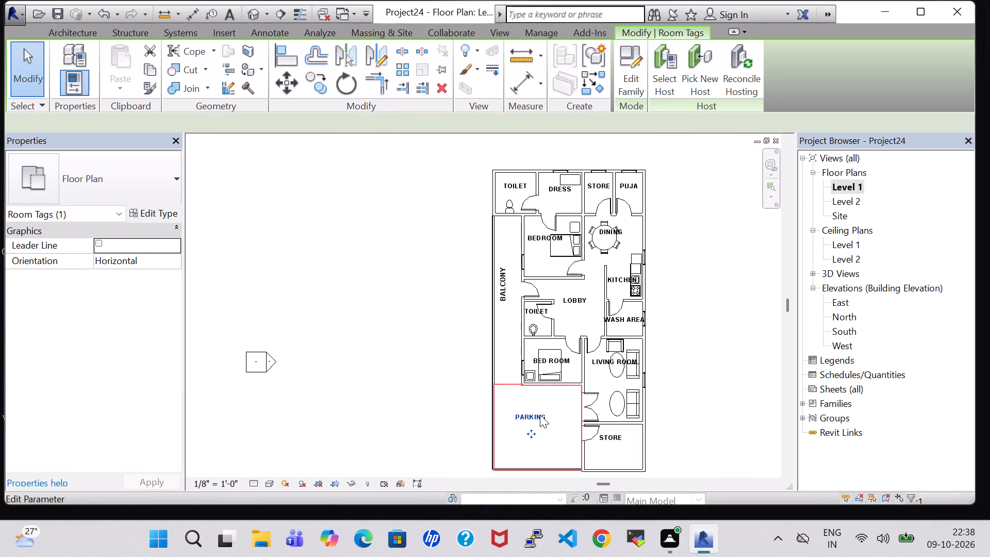
pyautogui.press('Down')
pyautogui.press('Up')
pyautogui.press('Down')
pyautogui.press('Up')
pyautogui.press('Down')
pyautogui.press('Up')
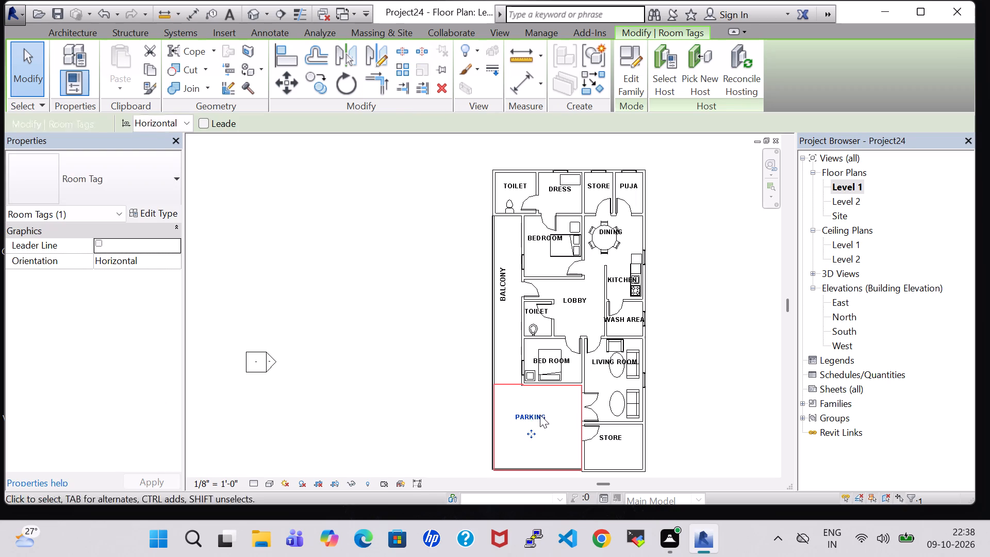
pyautogui.press('Down')
pyautogui.press('Up')
pyautogui.press('Down')
pyautogui.press('Up')
pyautogui.press('Down')
pyautogui.press('Down')
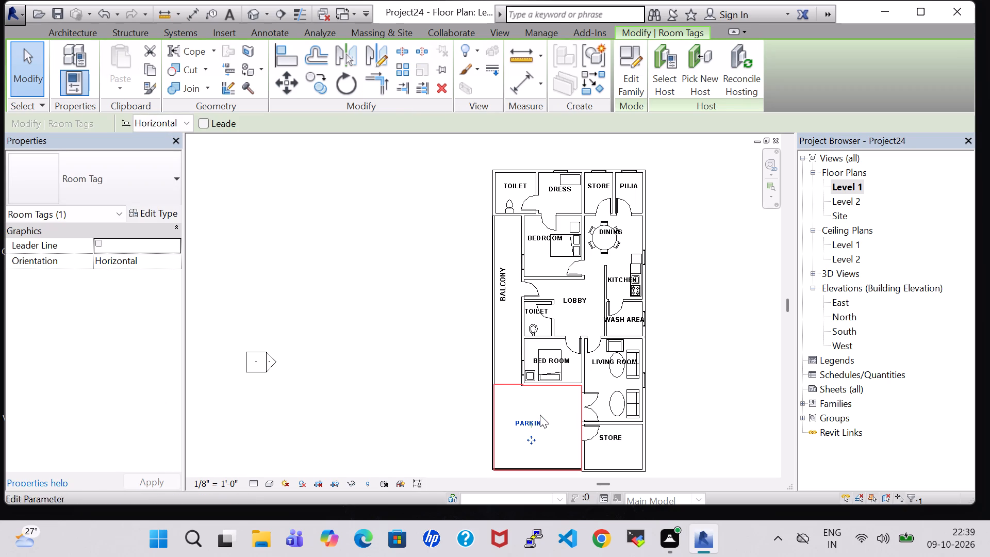
pyautogui.press('Up')
pyautogui.press('Up')
pyautogui.press('Down')
pyautogui.press('Up')
pyautogui.press('Down')
pyautogui.press('Up')
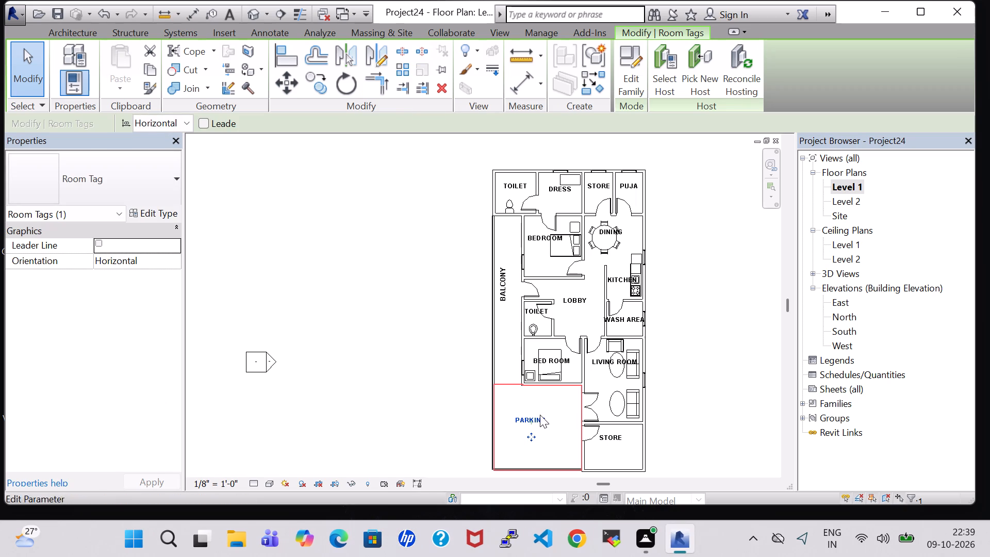
pyautogui.press('Down')
pyautogui.press('Up')
pyautogui.press('Down')
pyautogui.press('Down')
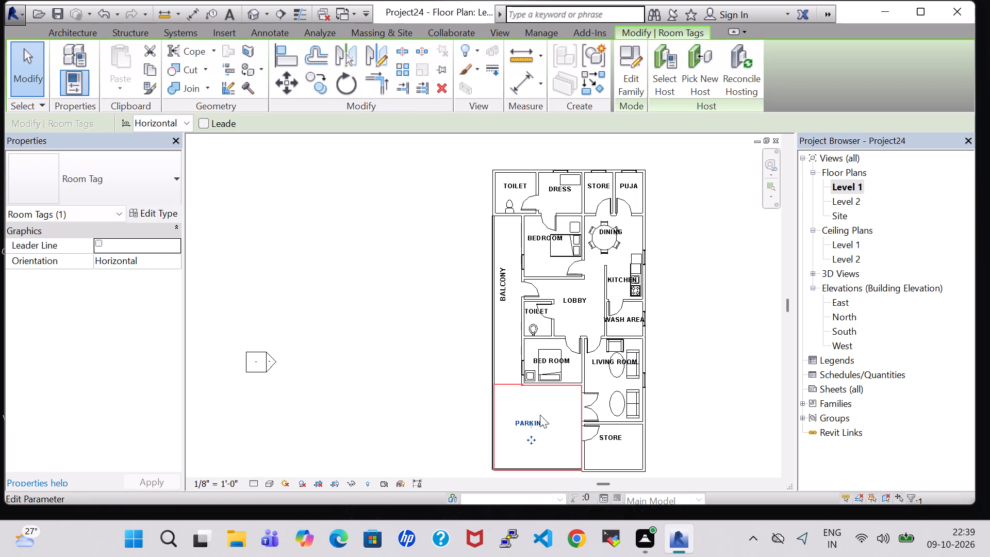
pyautogui.press('Up')
pyautogui.press('Down')
pyautogui.press('Up')
pyautogui.press('Down')
pyautogui.press('Up')
pyautogui.press('Down')
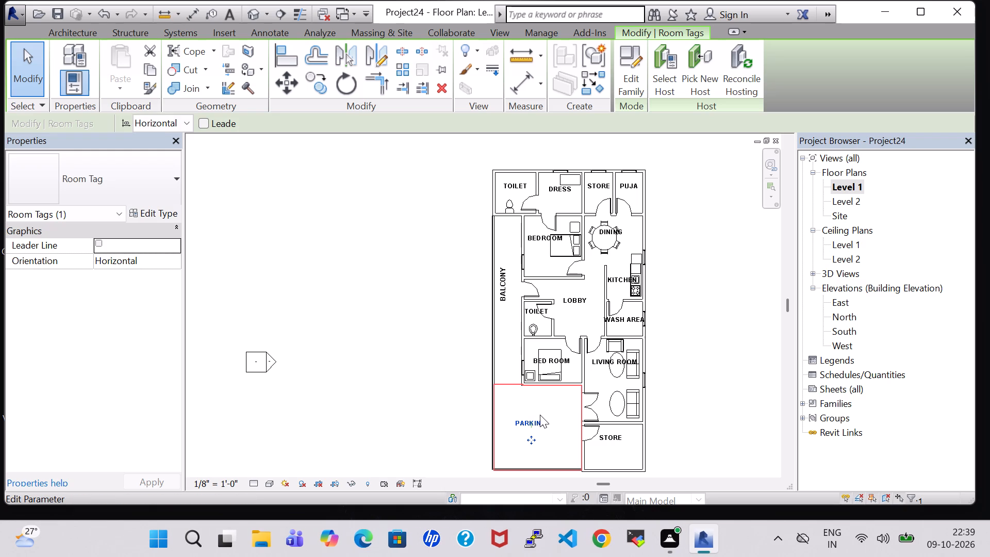
pyautogui.press('Up')
pyautogui.press('Down')
pyautogui.press('Up')
pyautogui.press('Down')
pyautogui.press('Up')
pyautogui.press('Down')
pyautogui.press('Up')
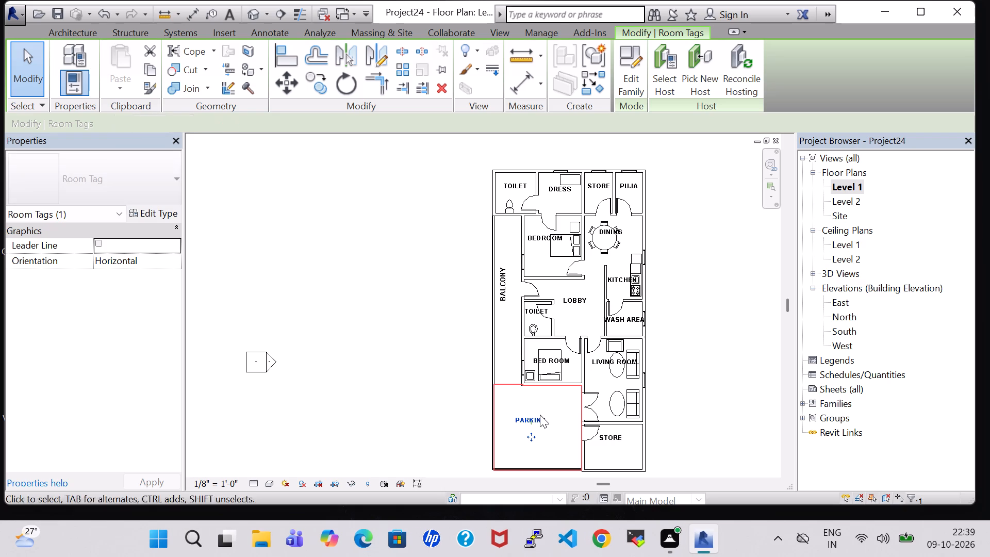
pyautogui.press('Down')
pyautogui.press('Up')
pyautogui.press('Down')
pyautogui.press('Up')
pyautogui.press('Down')
pyautogui.press('Up')
pyautogui.press('Down')
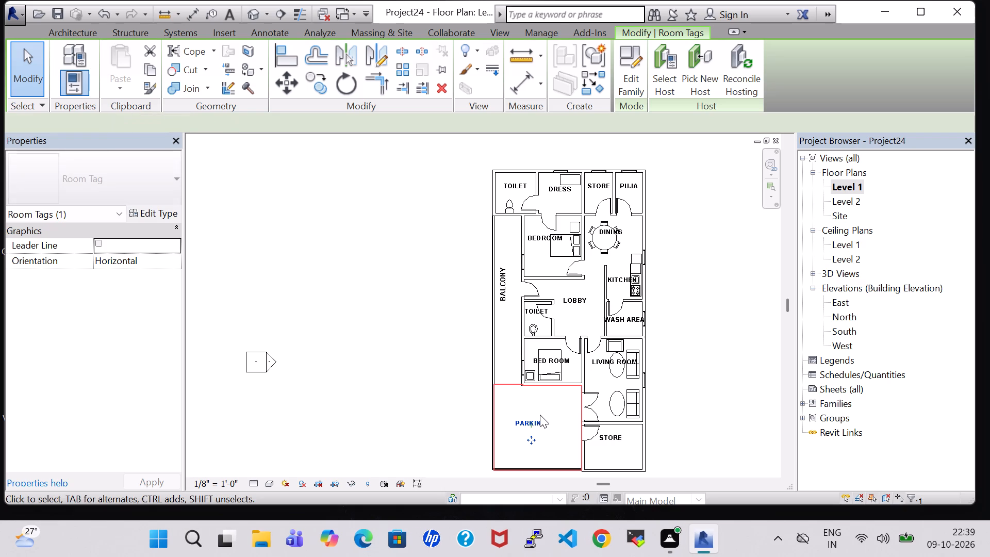
pyautogui.press('Down')
pyautogui.press('Up')
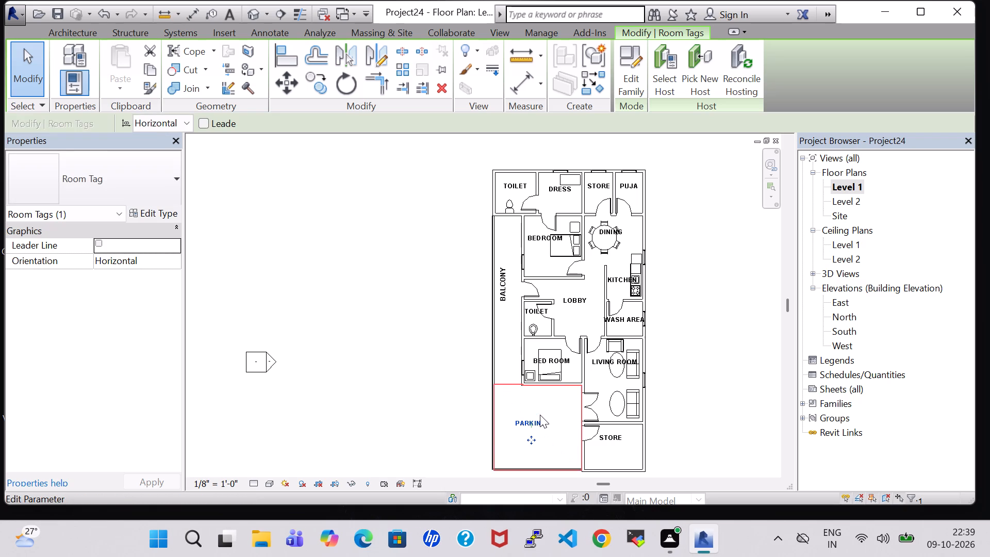
pyautogui.press('Down')
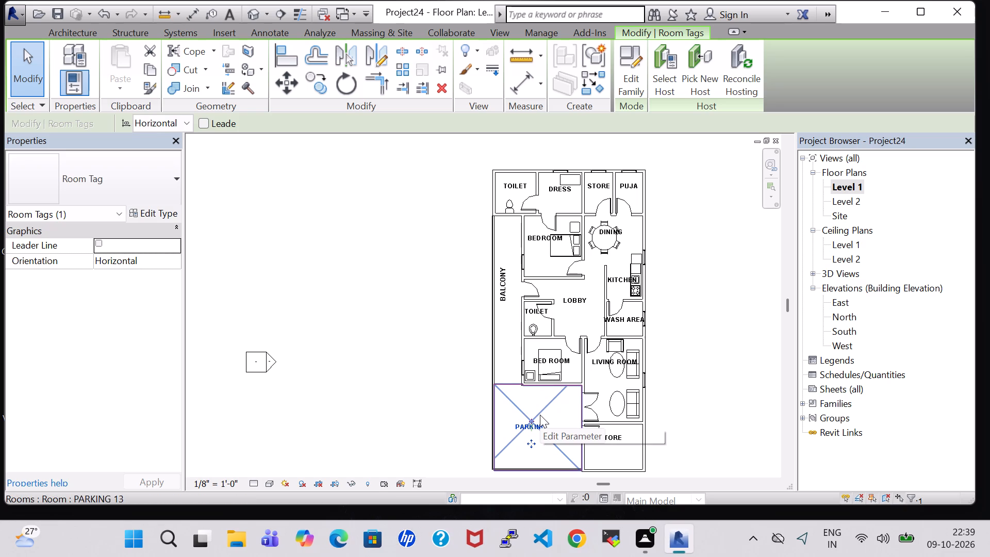
pyautogui.press('Up')
pyautogui.press('Down')
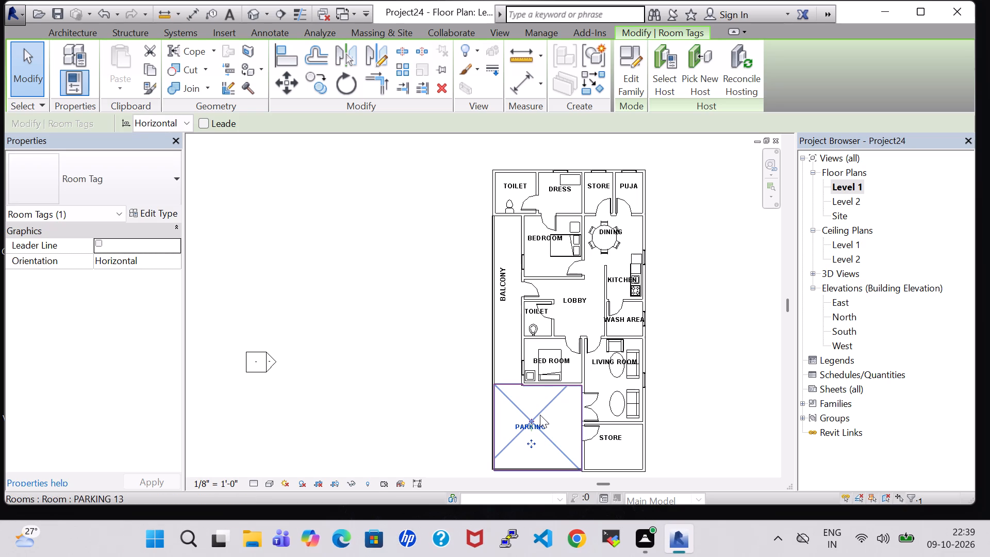
pyautogui.press('Up')
pyautogui.press('Down')
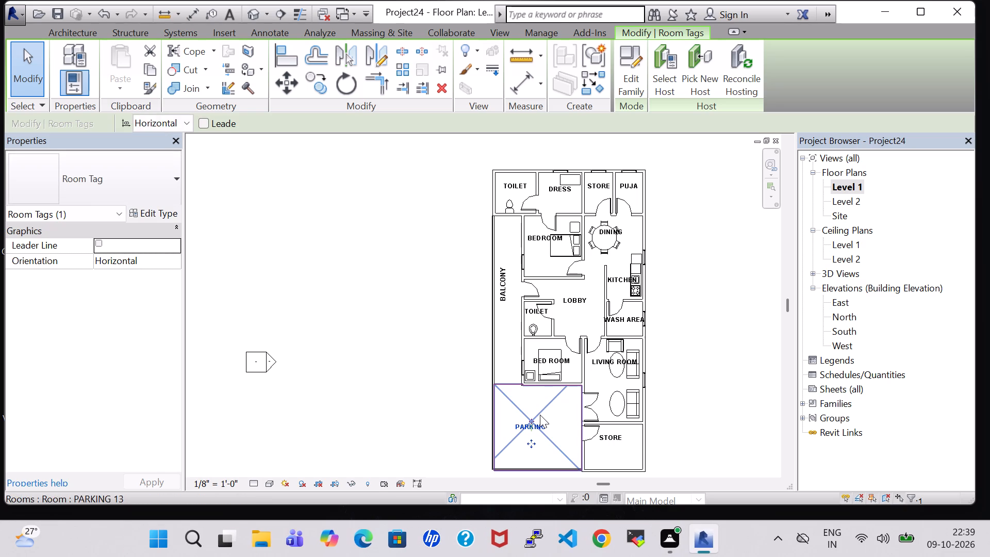
pyautogui.press('Down')
pyautogui.press('Up')
pyautogui.press('Down')
pyautogui.press('Up')
pyautogui.press('Down')
pyautogui.press('Up')
pyautogui.press('Down')
pyautogui.press('Up')
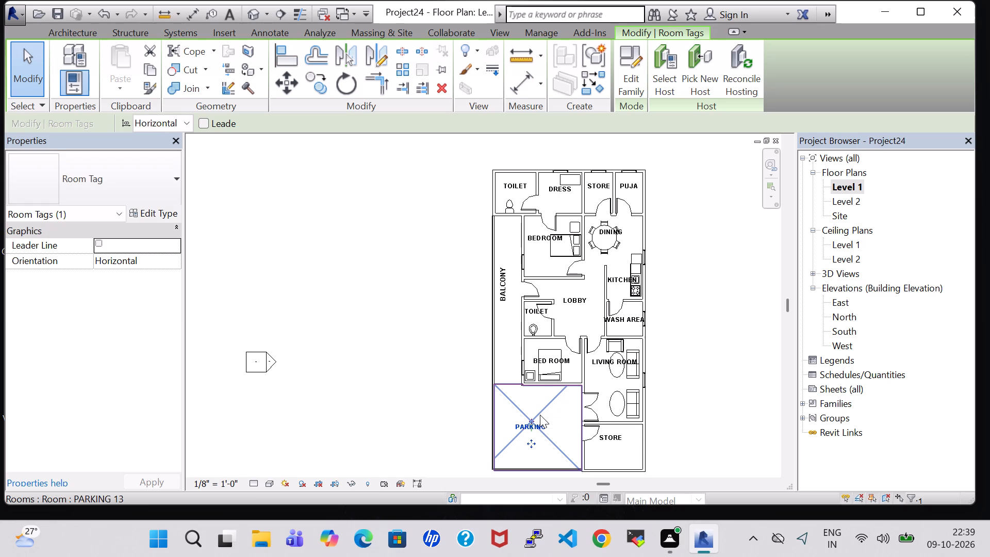
pyautogui.press('Down')
pyautogui.press('Up')
pyautogui.press('Down')
pyautogui.press('Up')
pyautogui.press('Down')
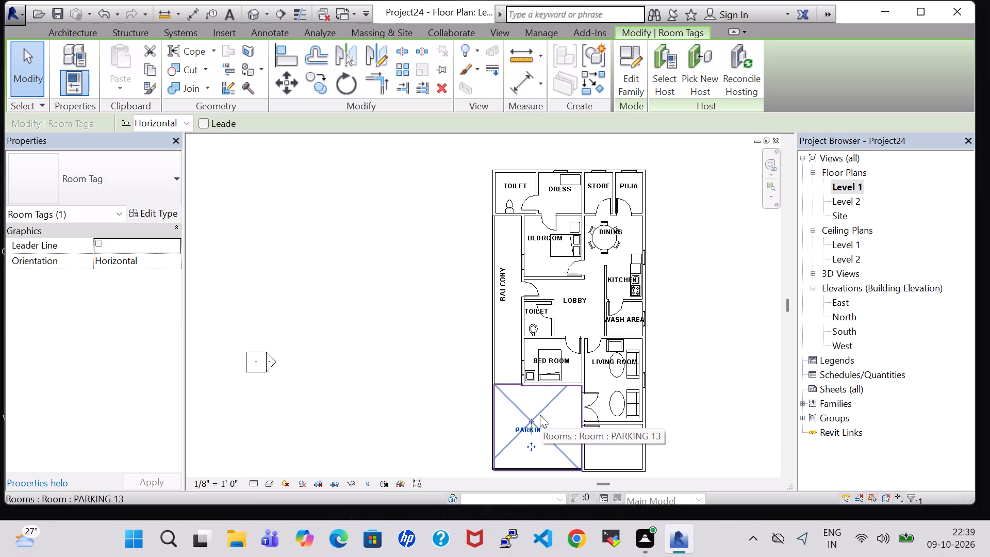
pyautogui.click(739, 347)
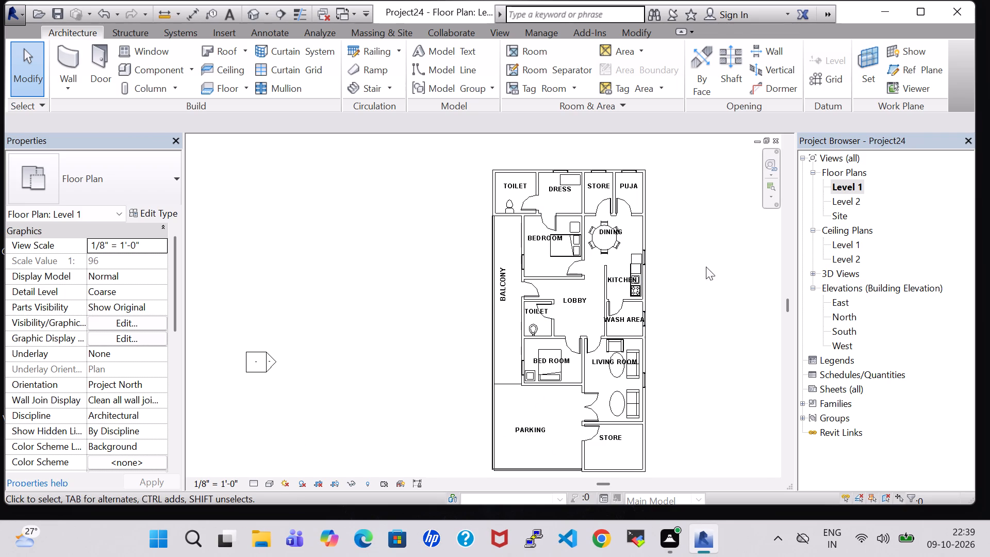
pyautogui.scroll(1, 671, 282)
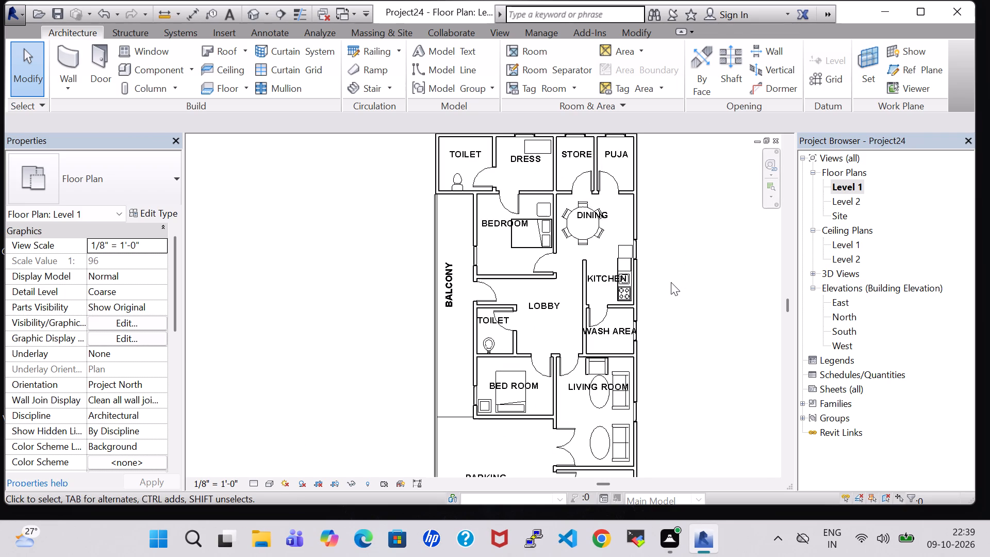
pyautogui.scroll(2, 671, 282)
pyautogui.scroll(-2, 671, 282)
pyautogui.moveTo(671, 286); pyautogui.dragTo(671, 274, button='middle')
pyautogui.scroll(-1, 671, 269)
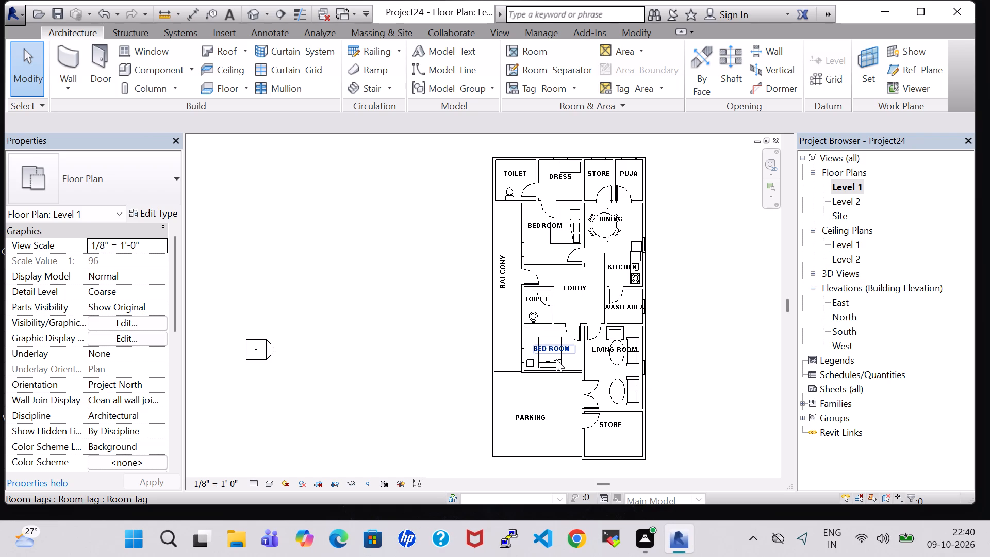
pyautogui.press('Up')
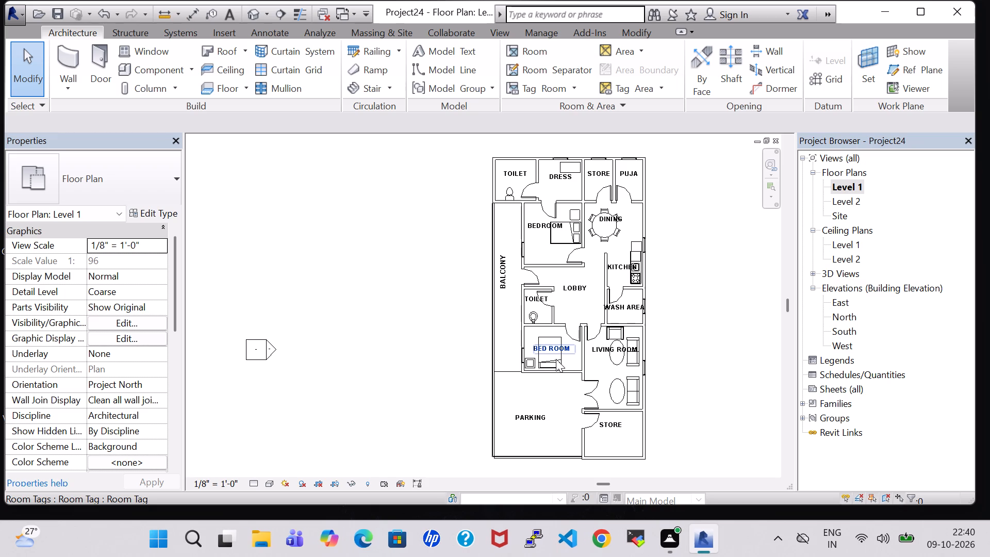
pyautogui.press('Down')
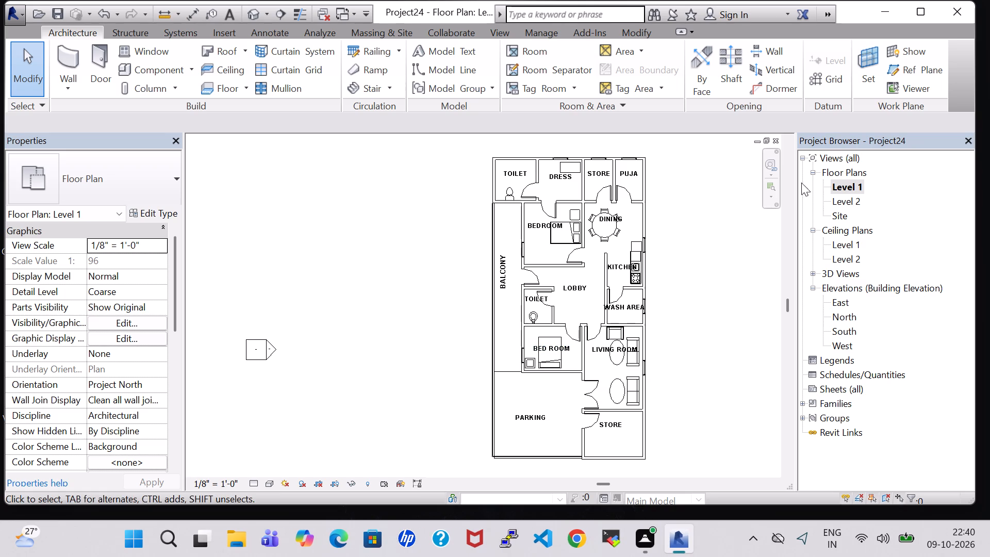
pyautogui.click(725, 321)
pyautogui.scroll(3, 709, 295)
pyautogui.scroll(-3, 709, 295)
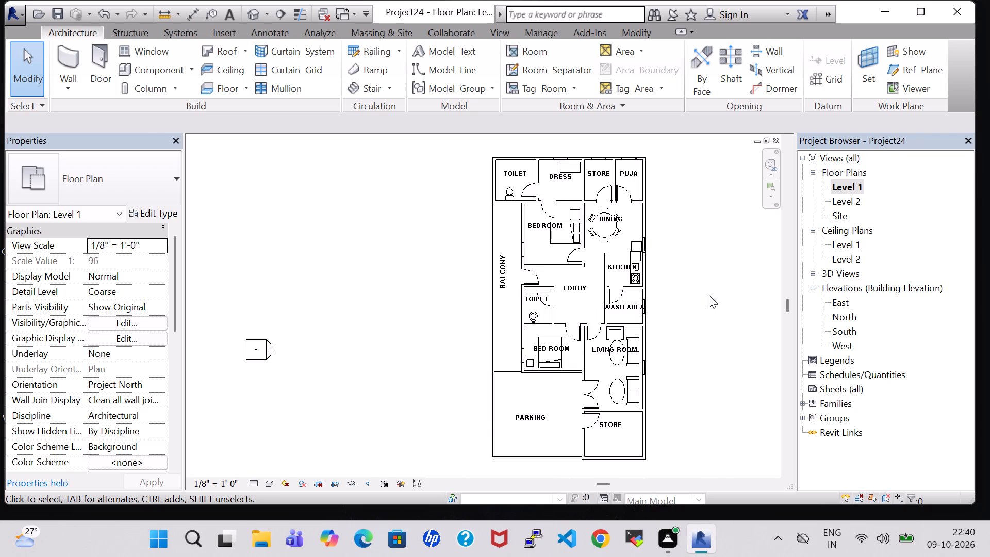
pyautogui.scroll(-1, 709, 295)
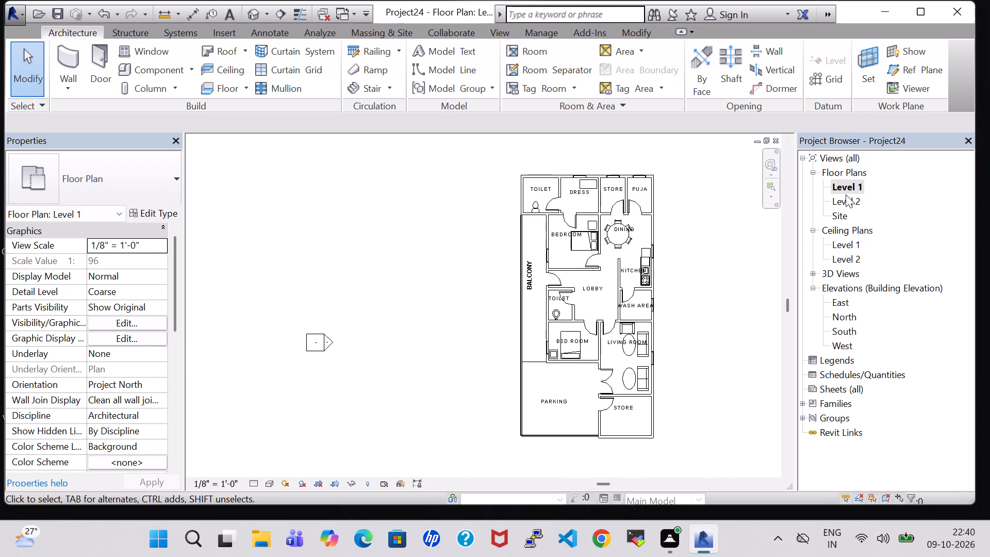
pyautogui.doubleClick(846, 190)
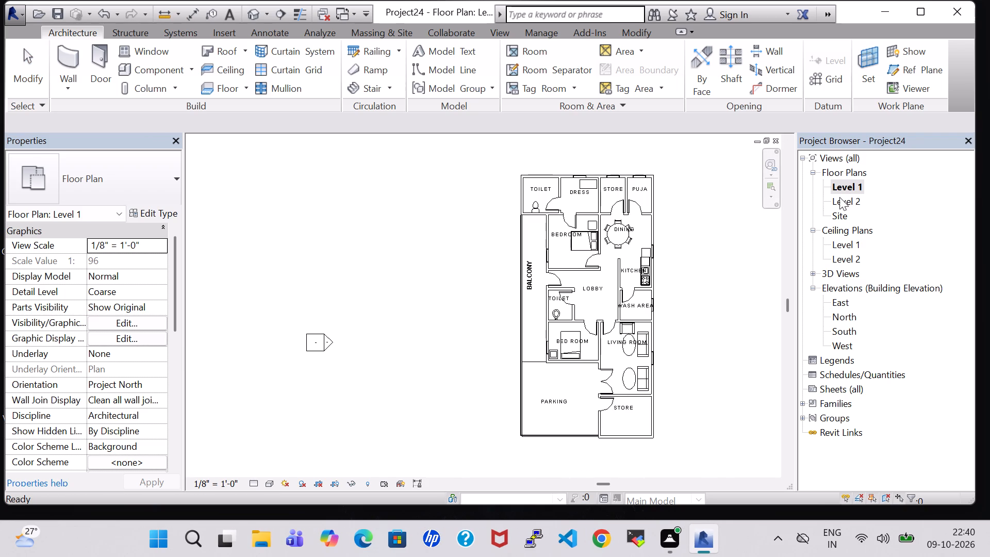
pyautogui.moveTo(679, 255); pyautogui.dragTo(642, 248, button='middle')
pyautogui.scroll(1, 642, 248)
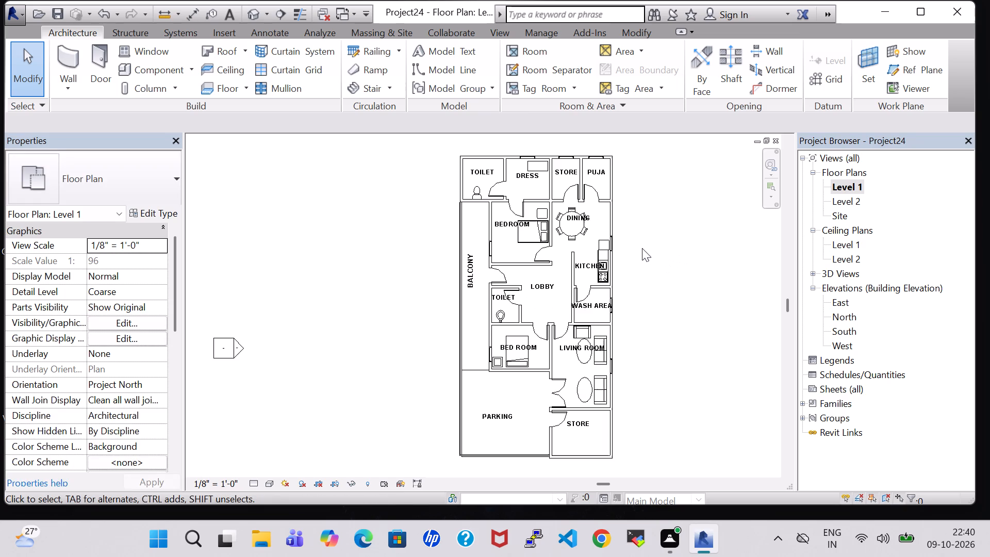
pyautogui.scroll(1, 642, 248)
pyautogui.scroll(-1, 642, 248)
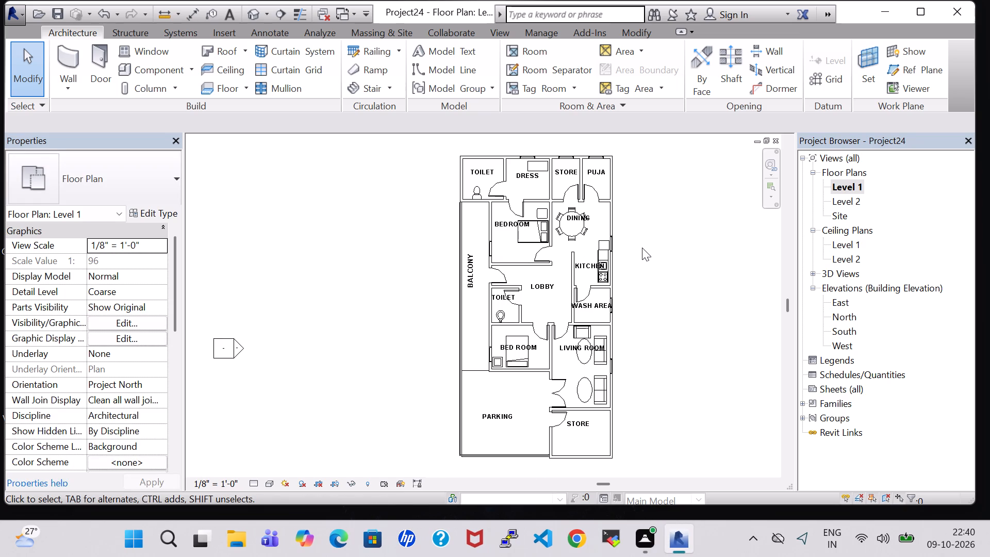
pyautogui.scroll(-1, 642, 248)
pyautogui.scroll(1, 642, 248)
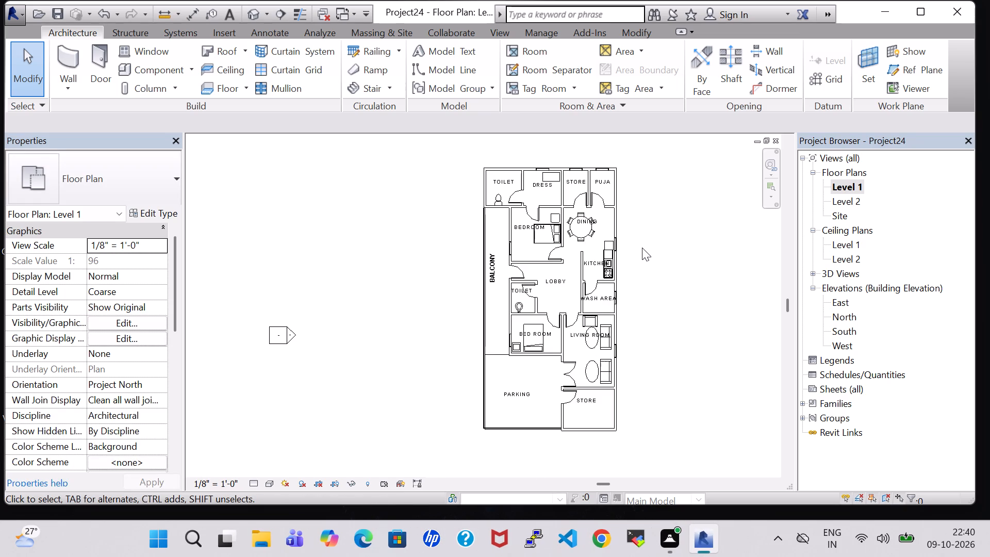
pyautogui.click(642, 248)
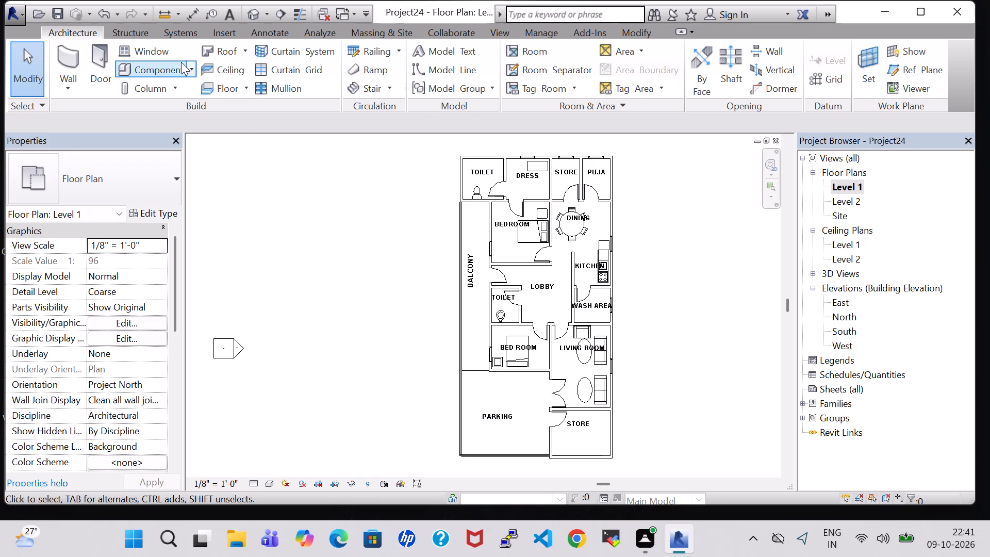
# Load the RPC Beetle car family from the Entourage folder of the US Imperial library as a component.
pyautogui.click(158, 71)
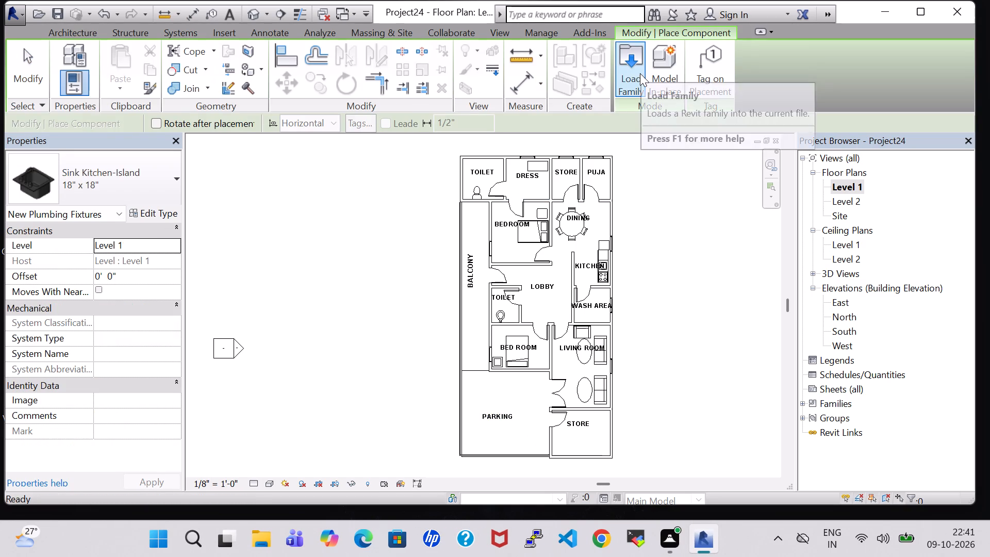
pyautogui.click(640, 73)
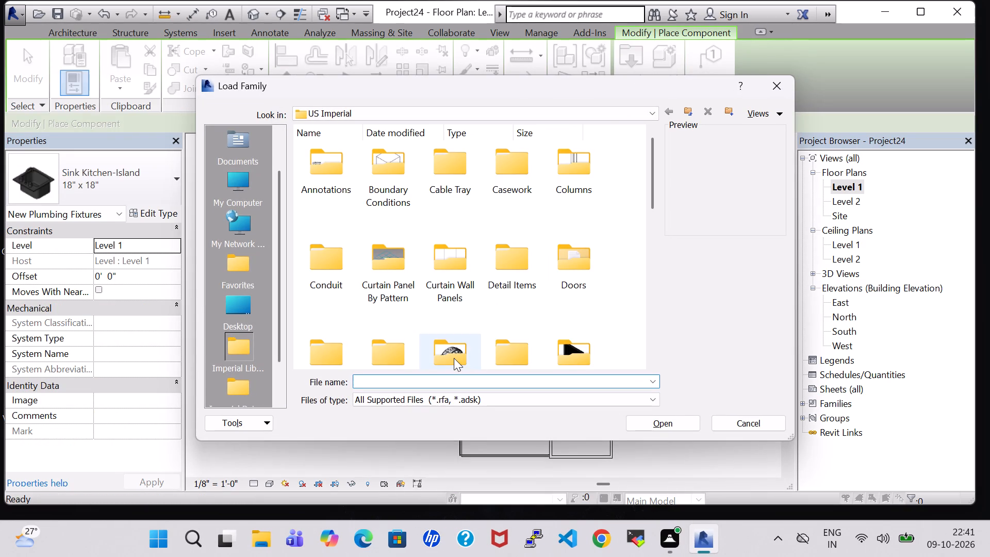
pyautogui.doubleClick(454, 358)
pyautogui.click(333, 163)
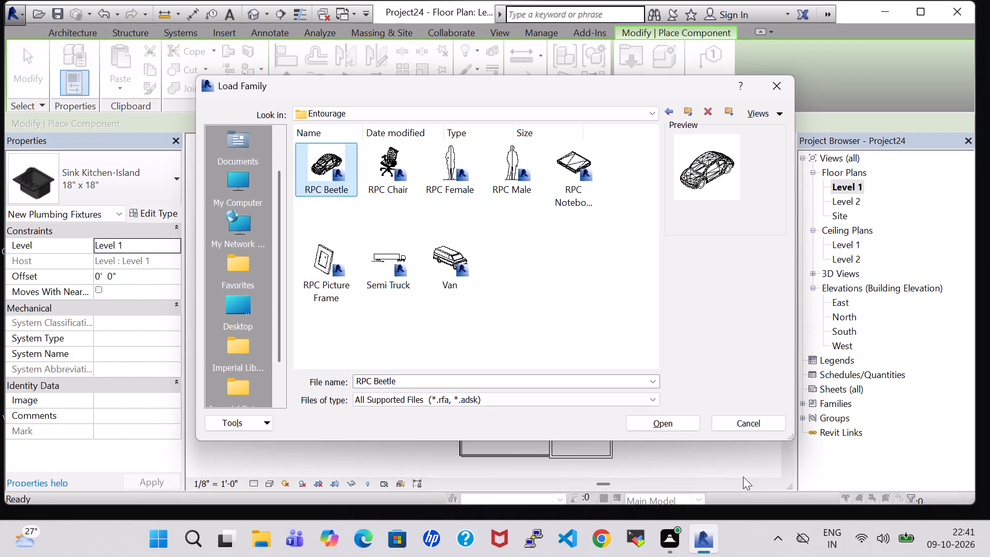
pyautogui.click(659, 418)
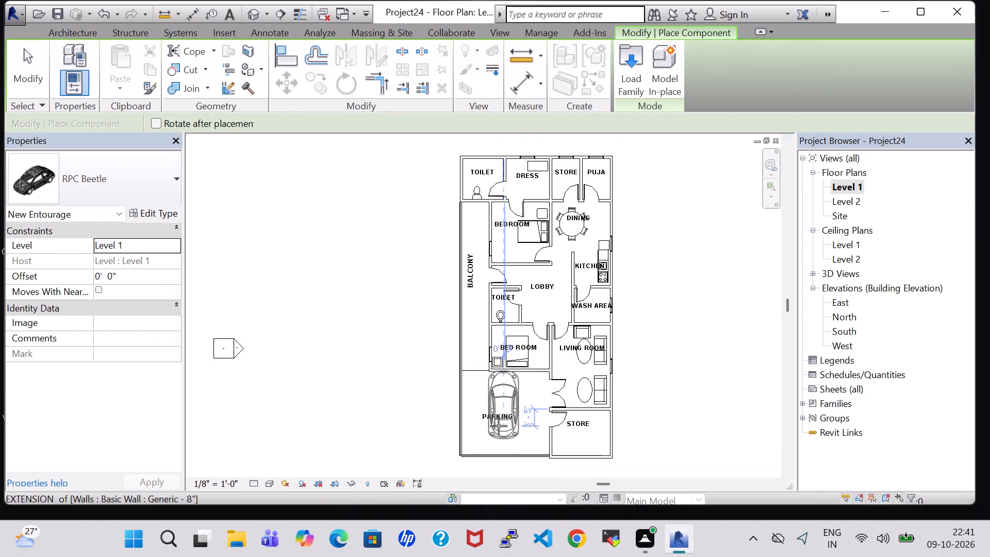
# Place one RPC Beetle car lengthwise in the PARKING area of the Level 1 plan, on its balcony side.
pyautogui.scroll(6, 493, 427)
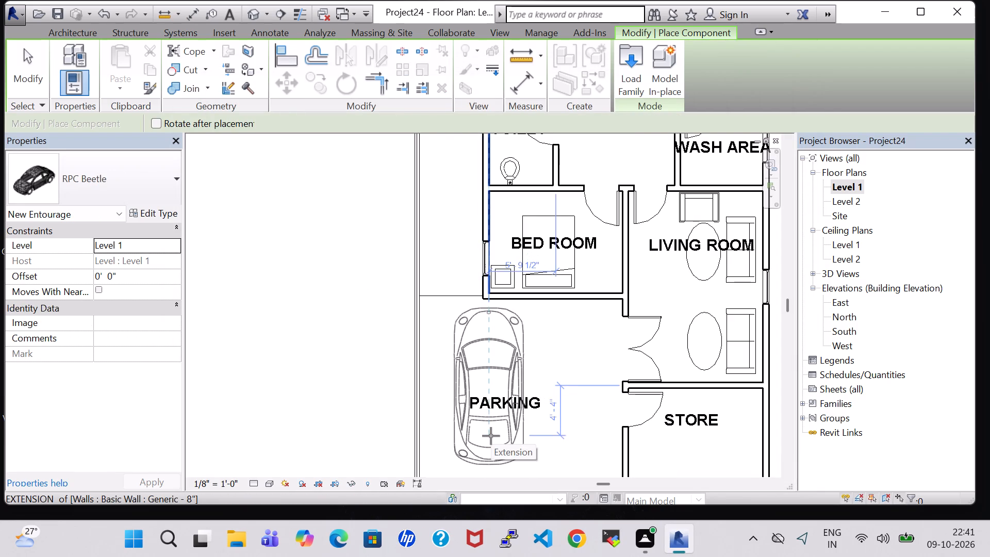
pyautogui.click(482, 439)
pyautogui.press('Escape')
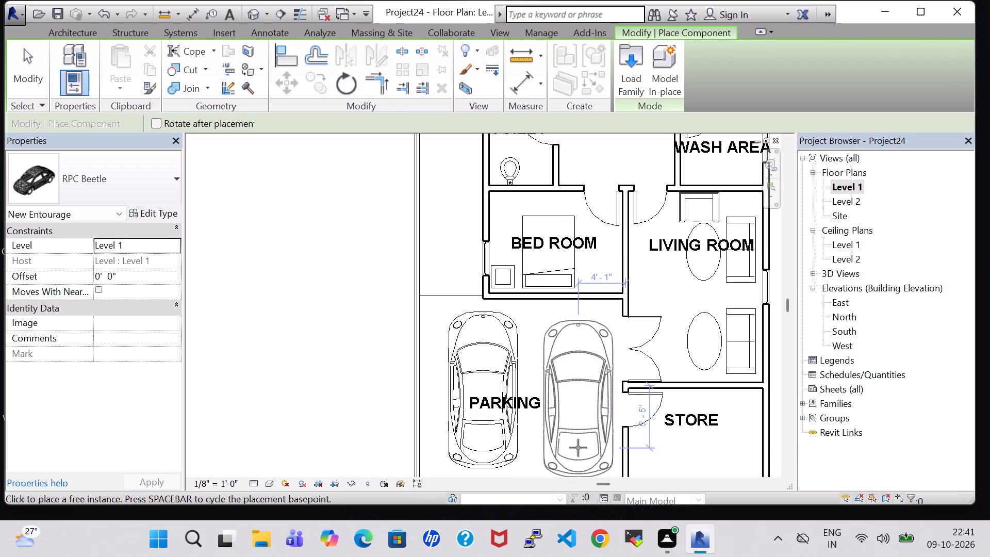
pyautogui.press('Escape')
pyautogui.scroll(-5, 643, 396)
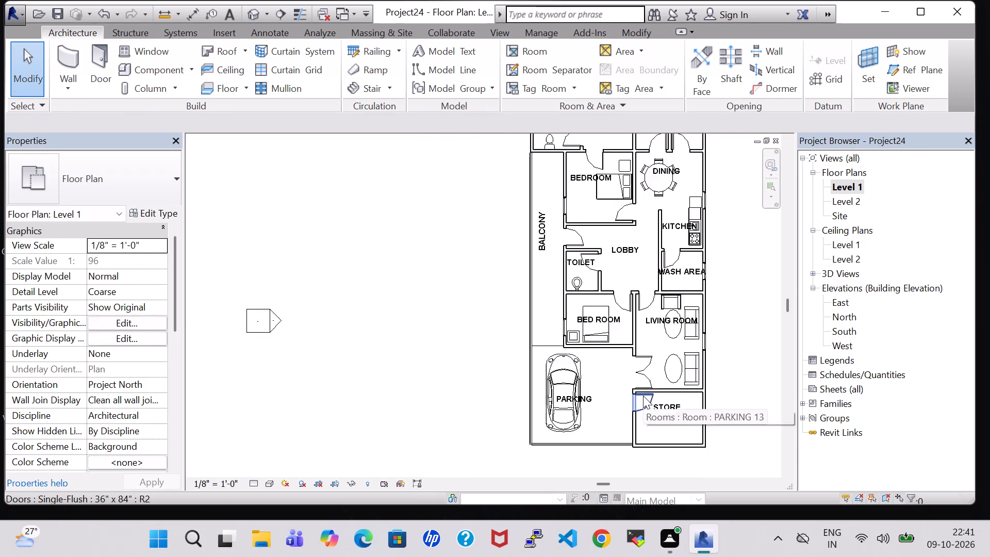
pyautogui.scroll(-2, 643, 396)
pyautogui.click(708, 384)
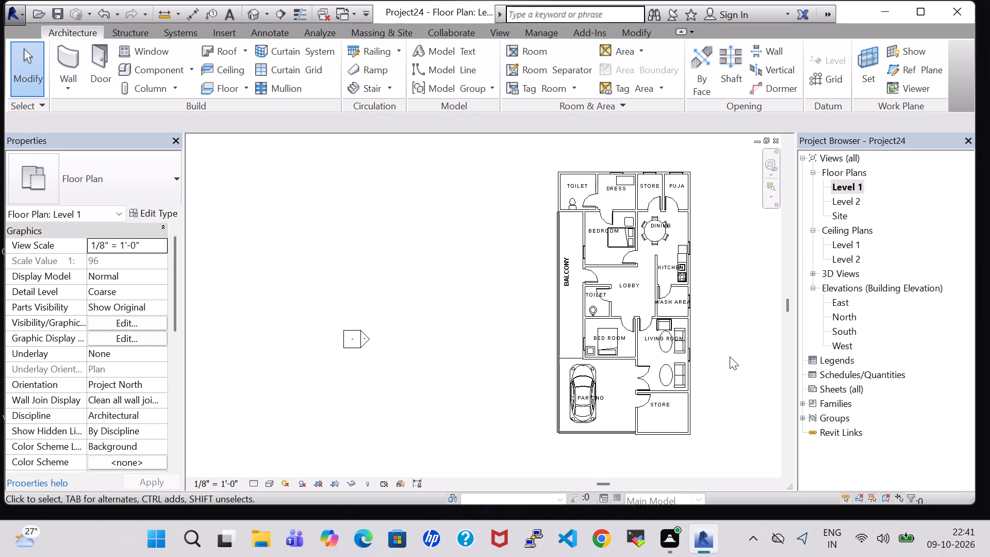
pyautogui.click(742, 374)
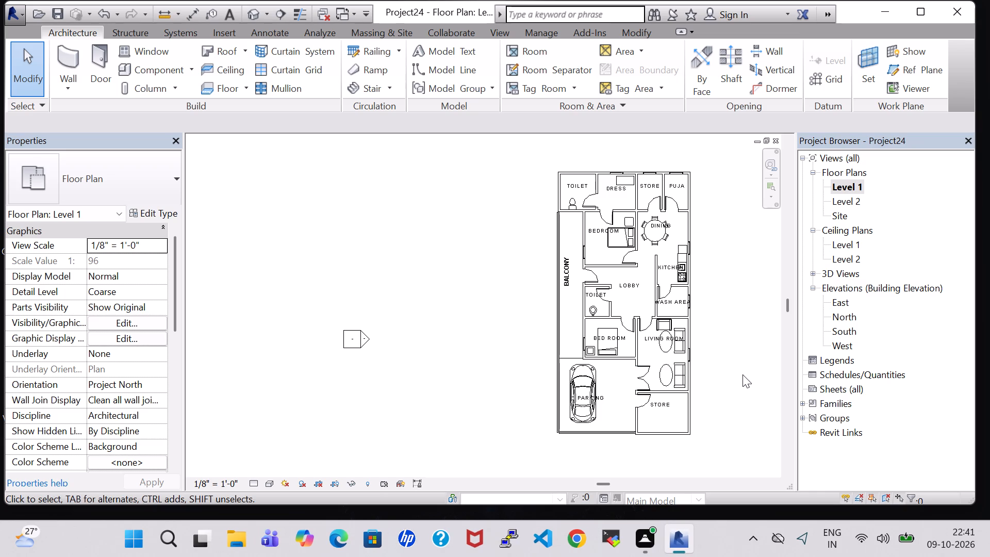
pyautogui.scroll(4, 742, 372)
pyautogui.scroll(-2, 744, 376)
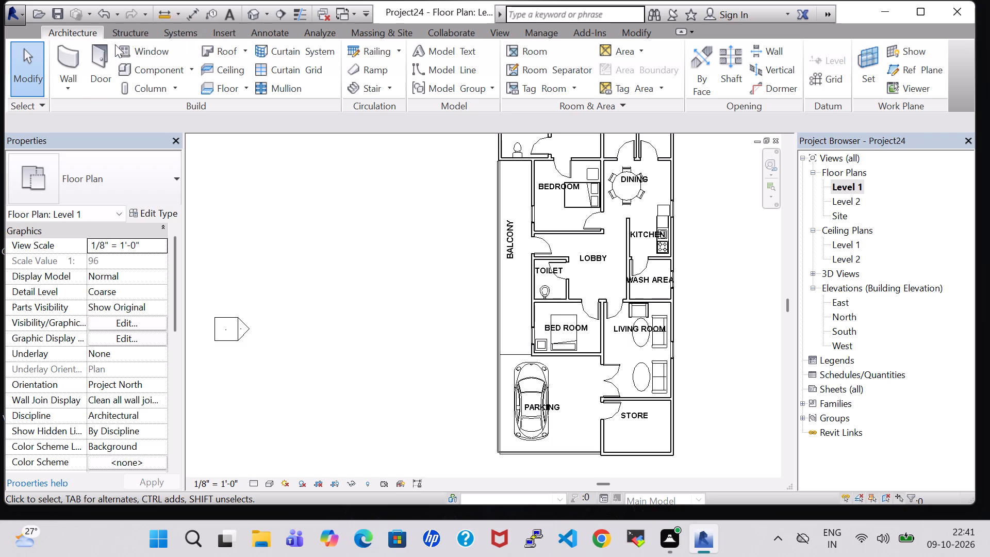
# Load the RPC Tree - Conifer.0001 family from the Planting folder of the US Imperial library as a component.
pyautogui.click(158, 60)
pyautogui.click(159, 66)
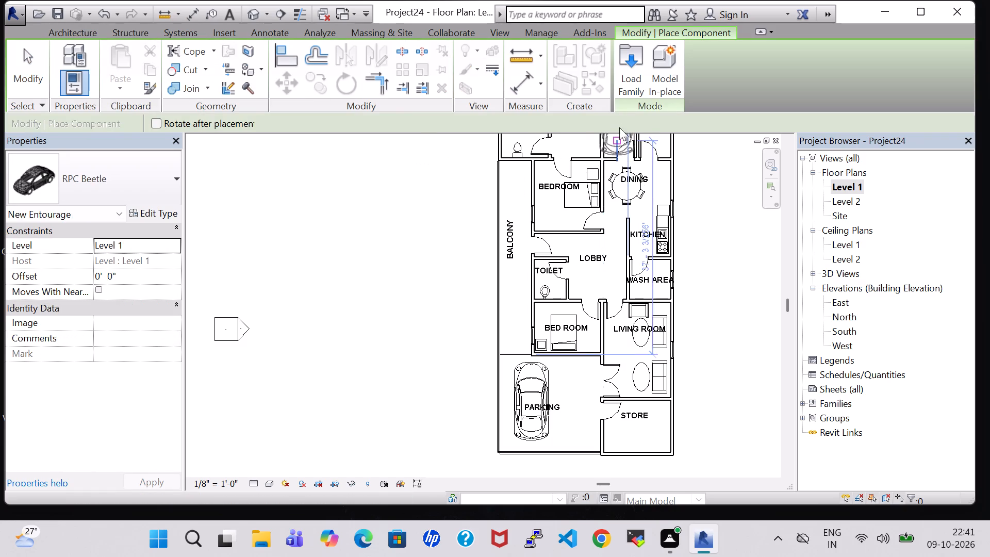
pyautogui.press('Escape')
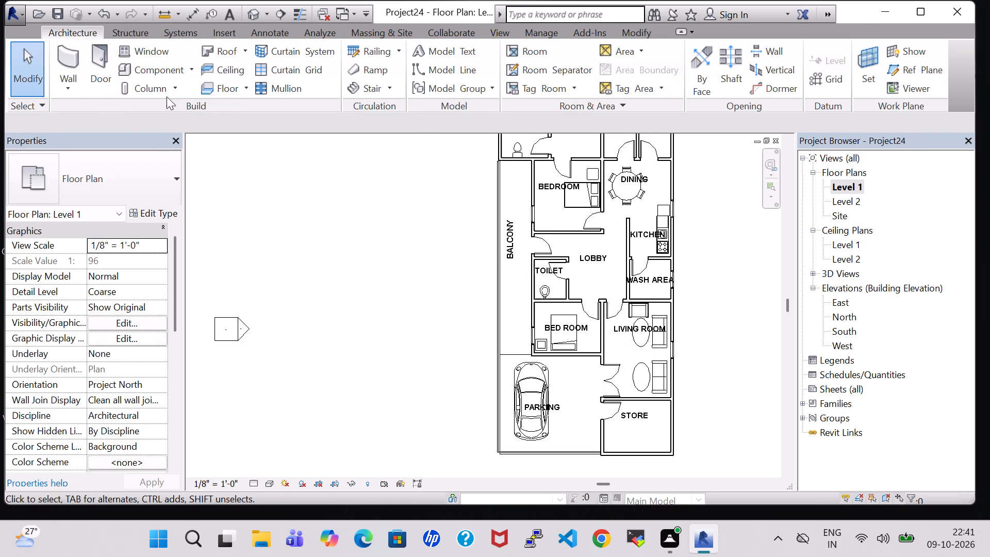
pyautogui.click(159, 68)
pyautogui.click(637, 73)
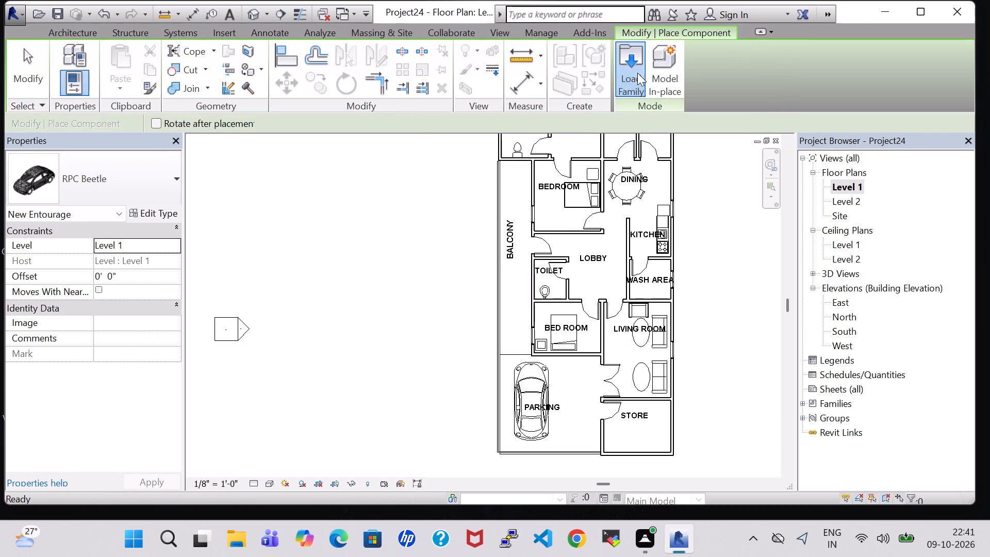
pyautogui.scroll(-1, 490, 256)
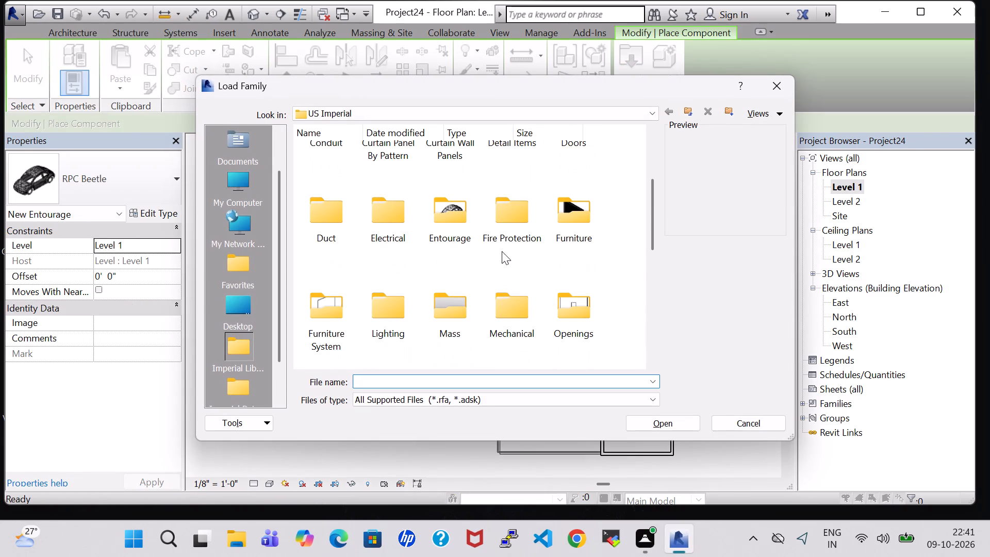
pyautogui.scroll(-1, 389, 213)
pyautogui.scroll(2, 389, 213)
pyautogui.scroll(-2, 389, 213)
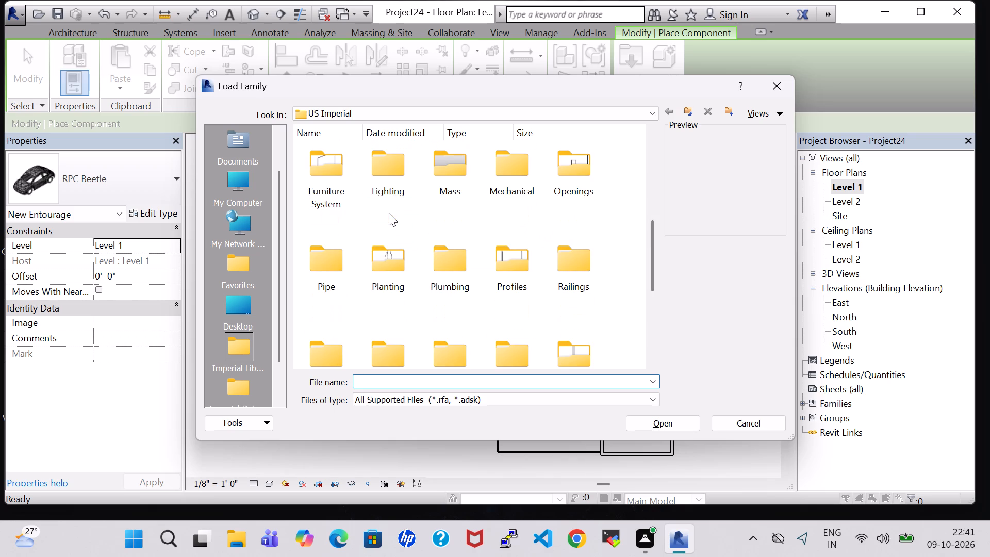
pyautogui.doubleClick(389, 260)
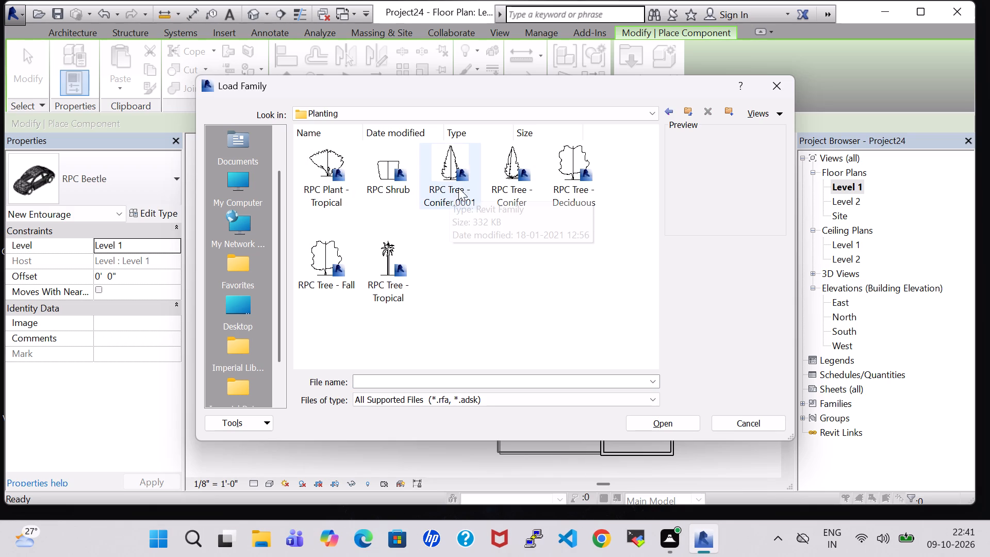
pyautogui.click(447, 181)
pyautogui.click(506, 186)
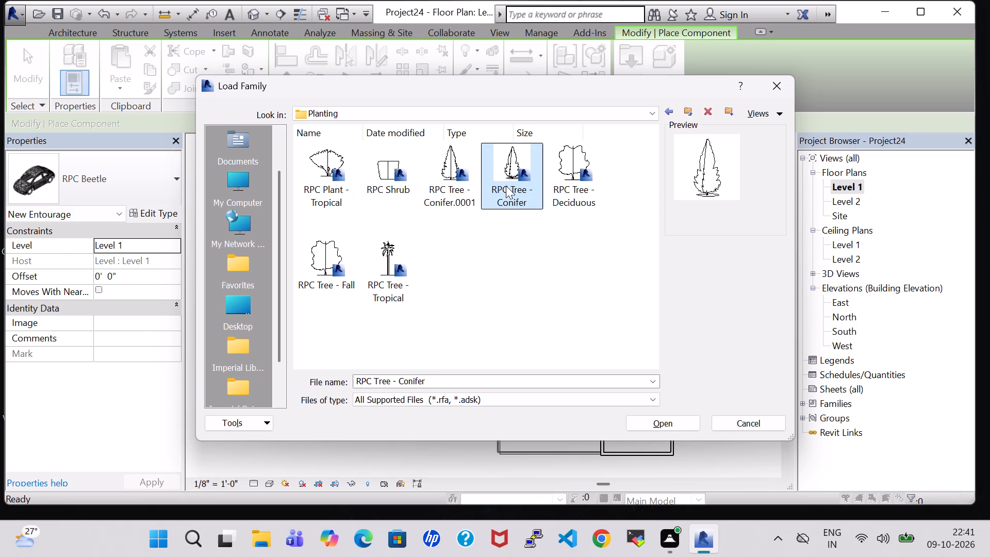
pyautogui.click(453, 193)
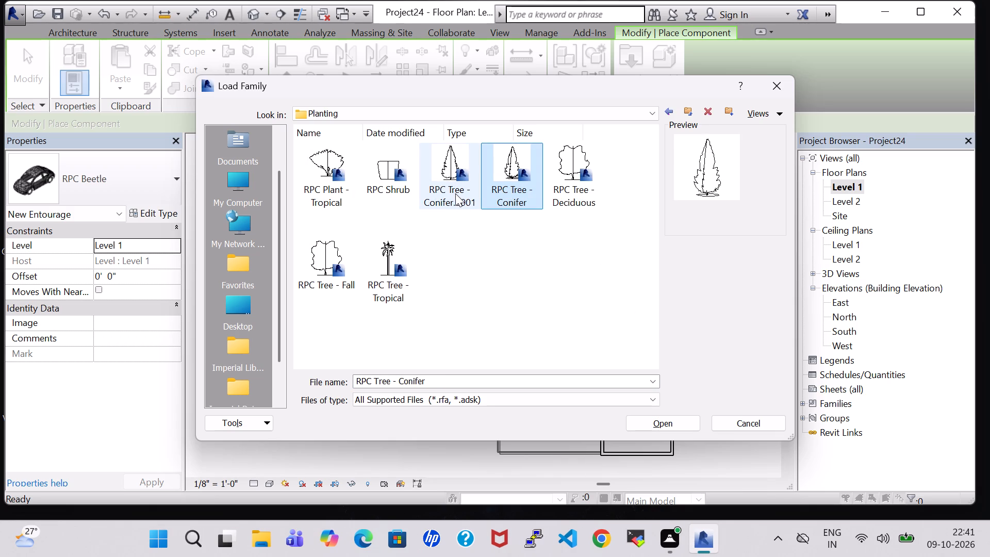
pyautogui.click(671, 419)
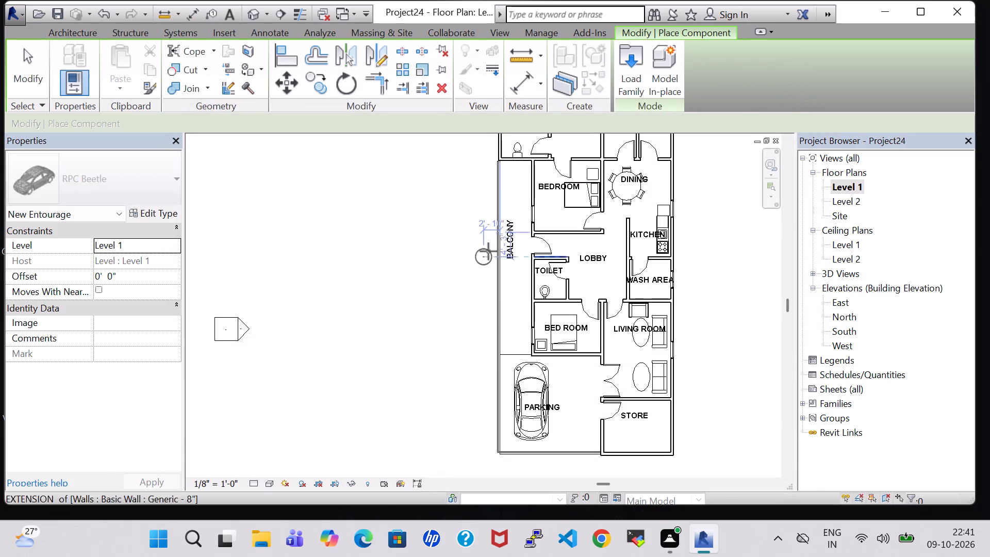
# Place two Chinese Juniper - 7' conifers in the BALCONY, one alongside the BEDROOM and one alongside the BED ROOM next to PARKING.
pyautogui.click(515, 191)
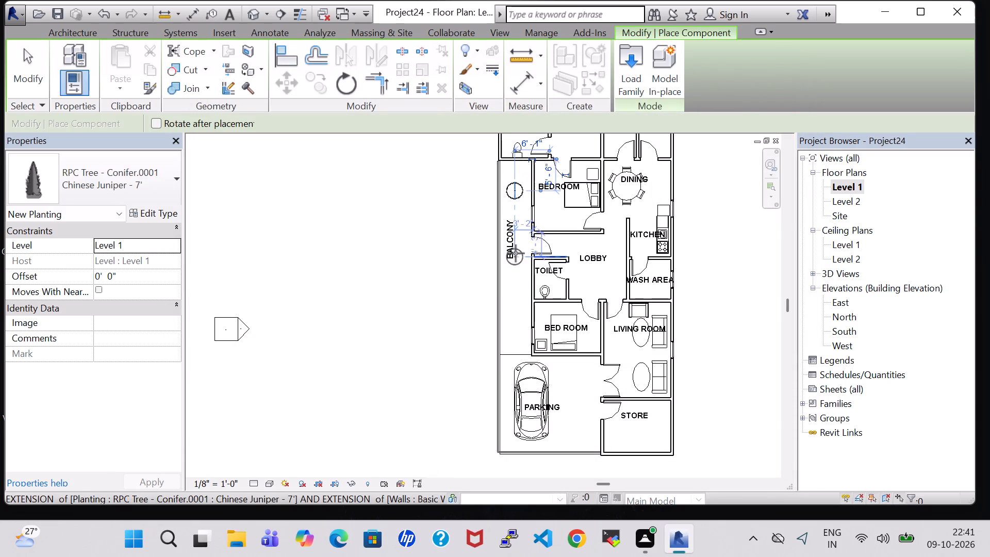
pyautogui.click(514, 316)
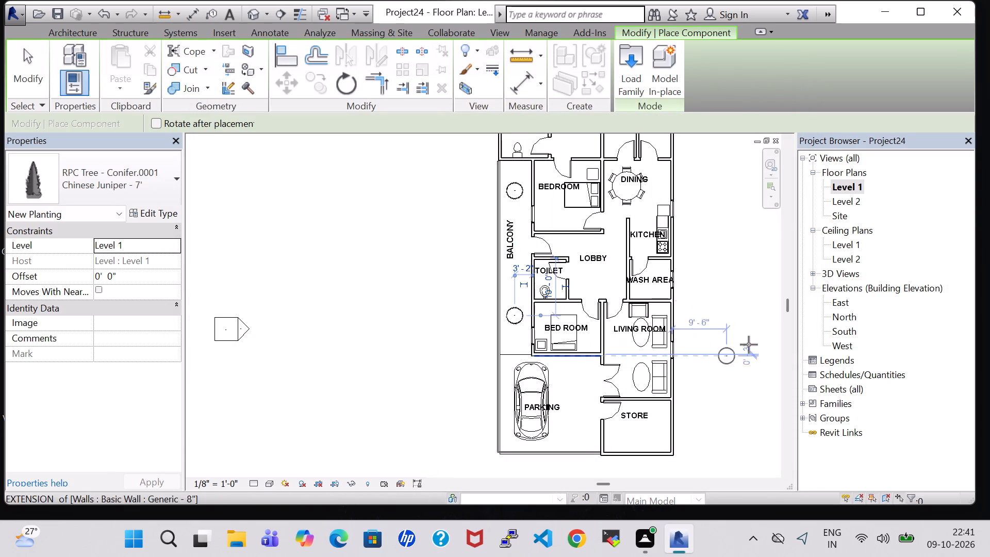
pyautogui.press('Escape')
pyautogui.press('Escape')
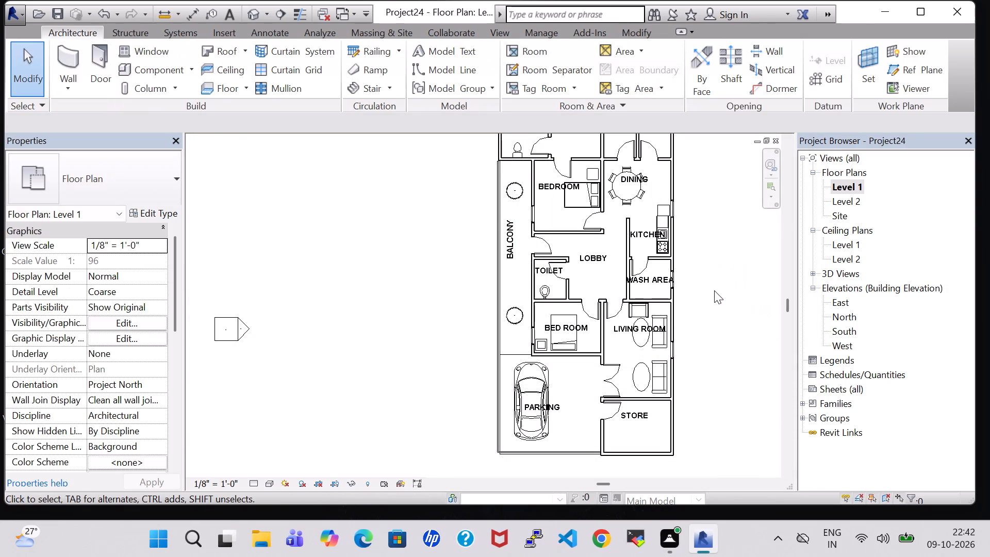
# Browse the loadable component families under Plumbing, Architectural, Fixtures, checking the Drinking Fountains, Showers and Sinks folders, and return to the US Imperial library.
pyautogui.scroll(-1, 712, 290)
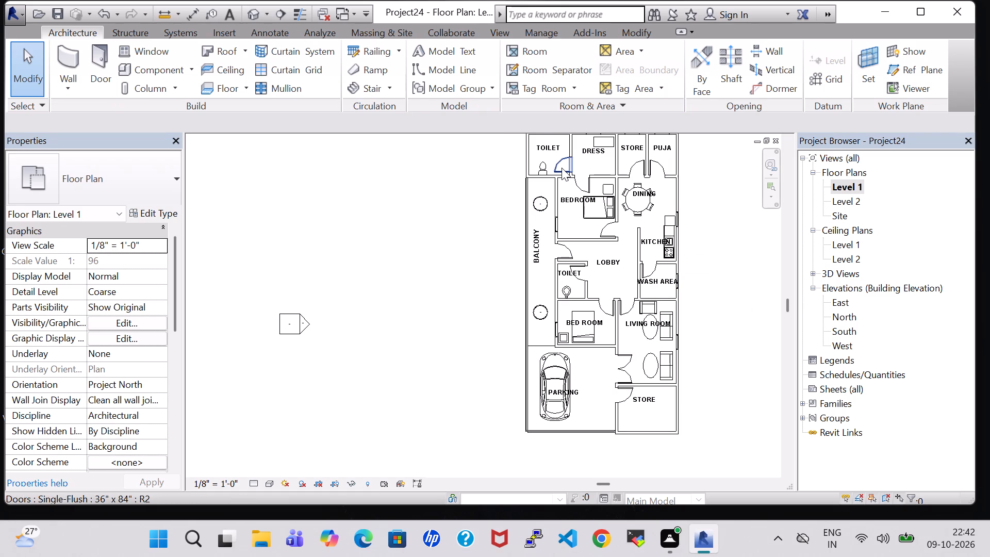
pyautogui.moveTo(562, 168); pyautogui.dragTo(507, 239, button='middle')
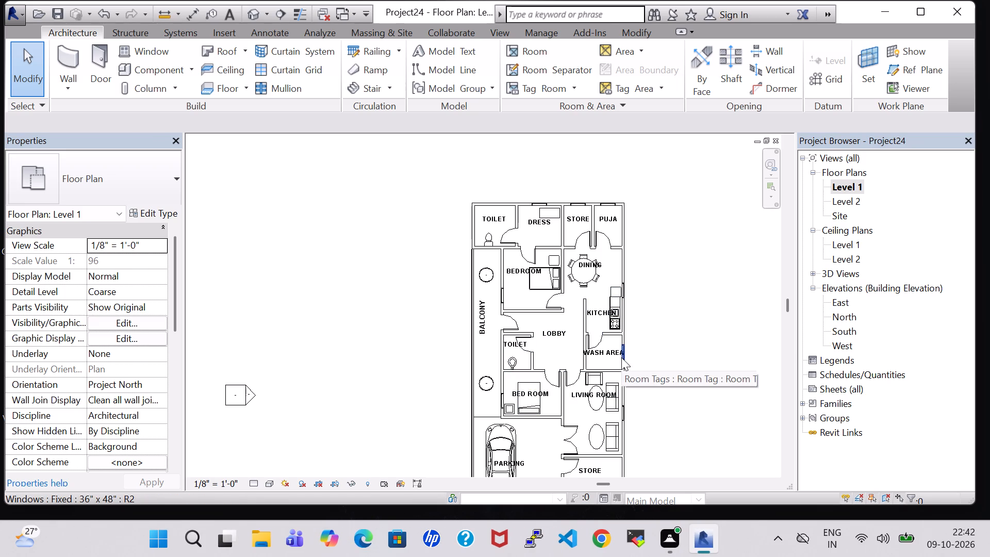
pyautogui.click(175, 73)
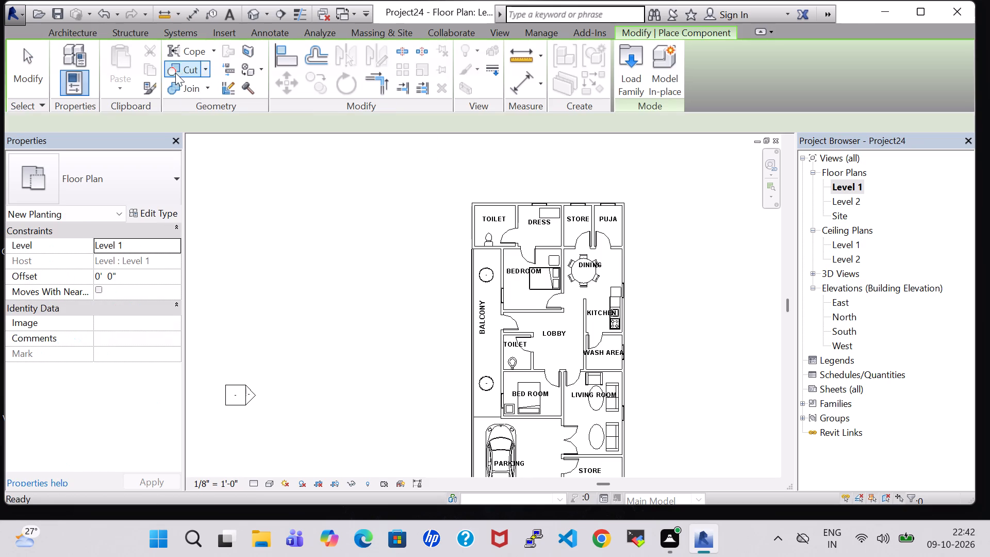
pyautogui.click(621, 78)
pyautogui.scroll(-1, 520, 268)
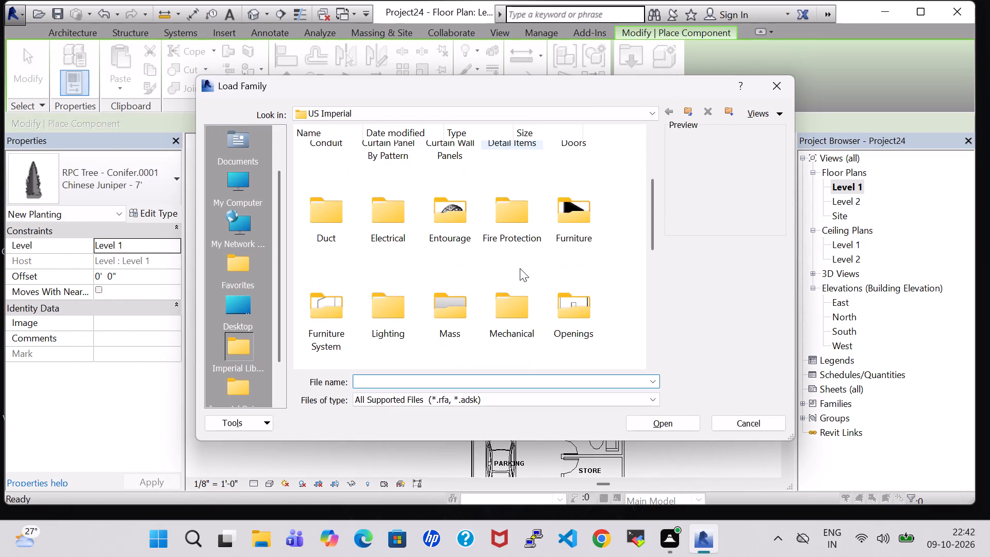
pyautogui.scroll(-2, 520, 268)
pyautogui.scroll(1, 520, 267)
pyautogui.doubleClick(434, 257)
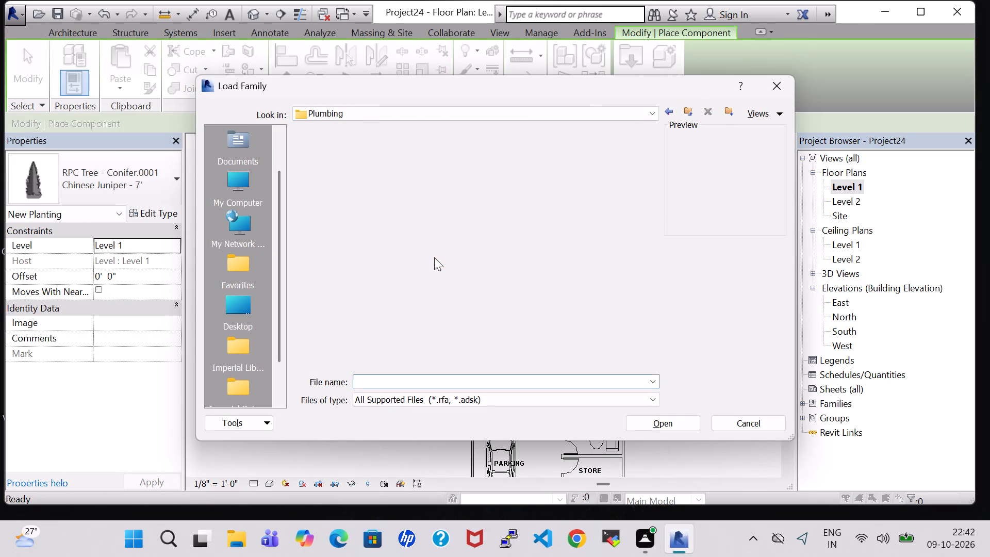
pyautogui.doubleClick(307, 178)
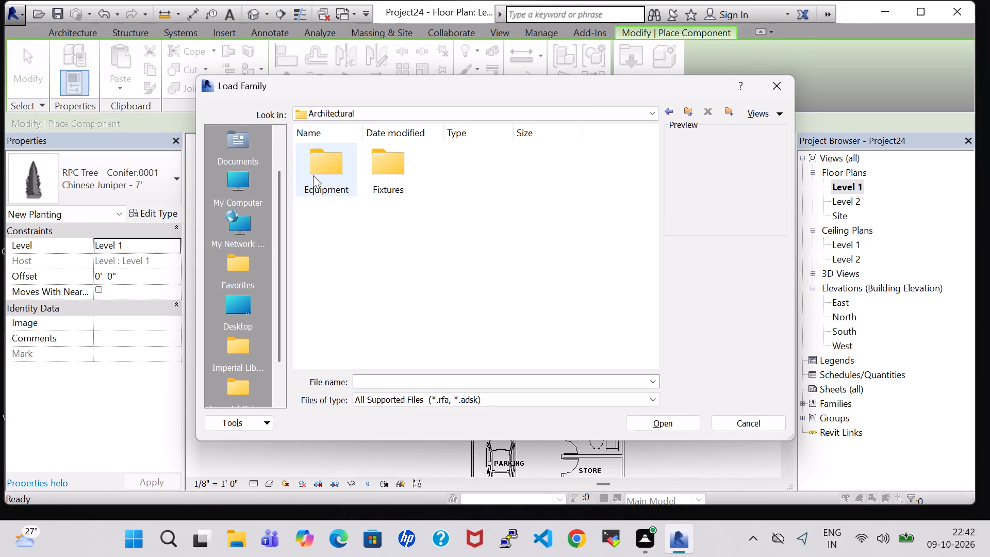
pyautogui.doubleClick(394, 178)
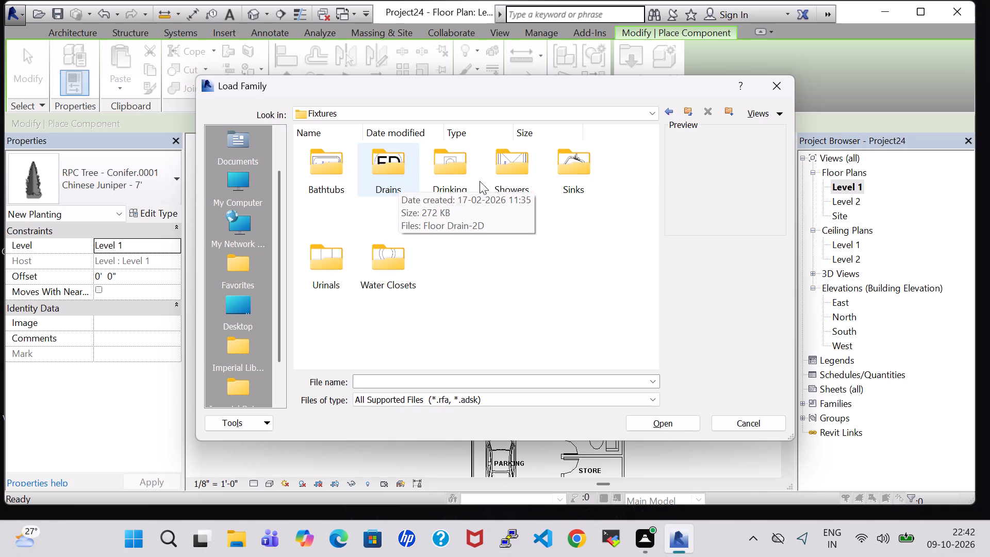
pyautogui.doubleClick(452, 184)
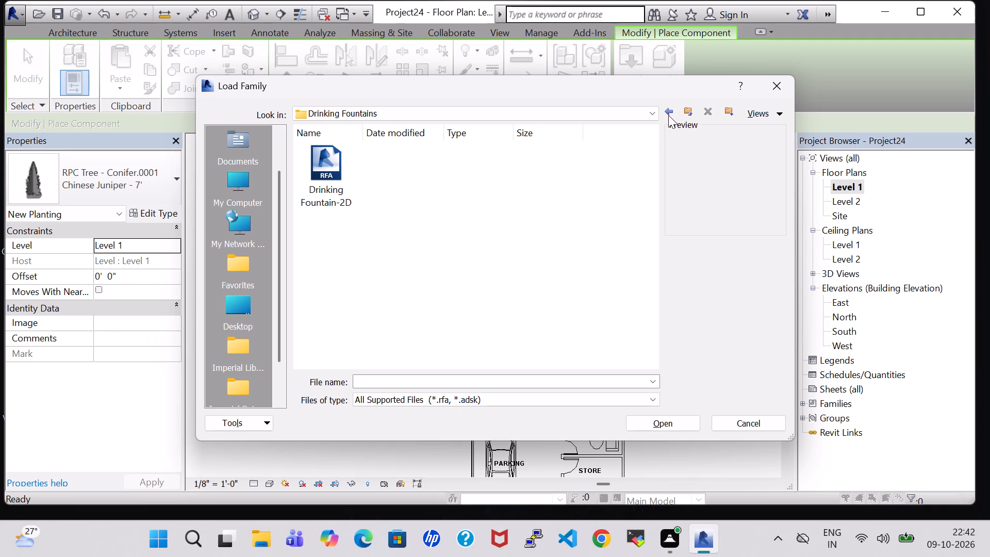
pyautogui.click(667, 111)
pyautogui.doubleClick(489, 168)
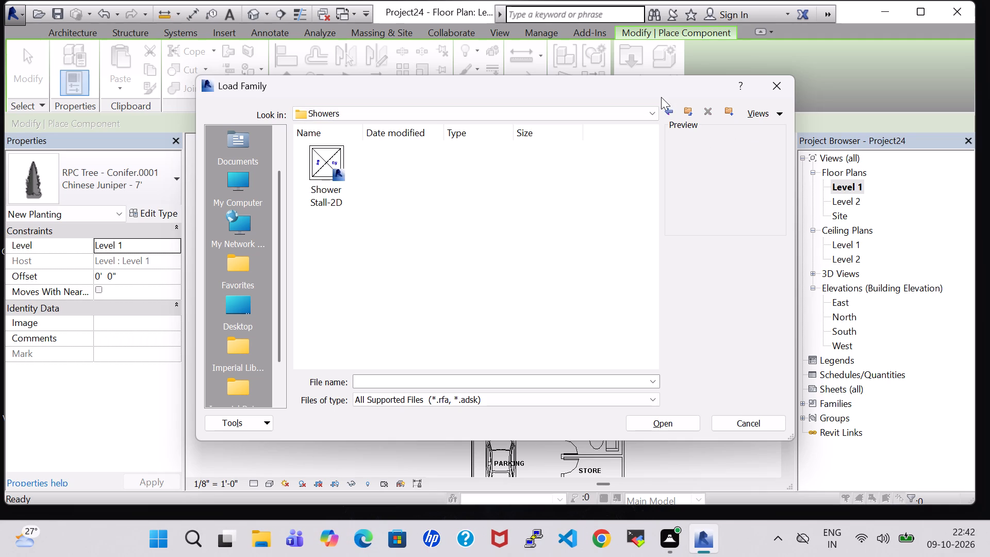
pyautogui.click(667, 115)
pyautogui.doubleClick(582, 171)
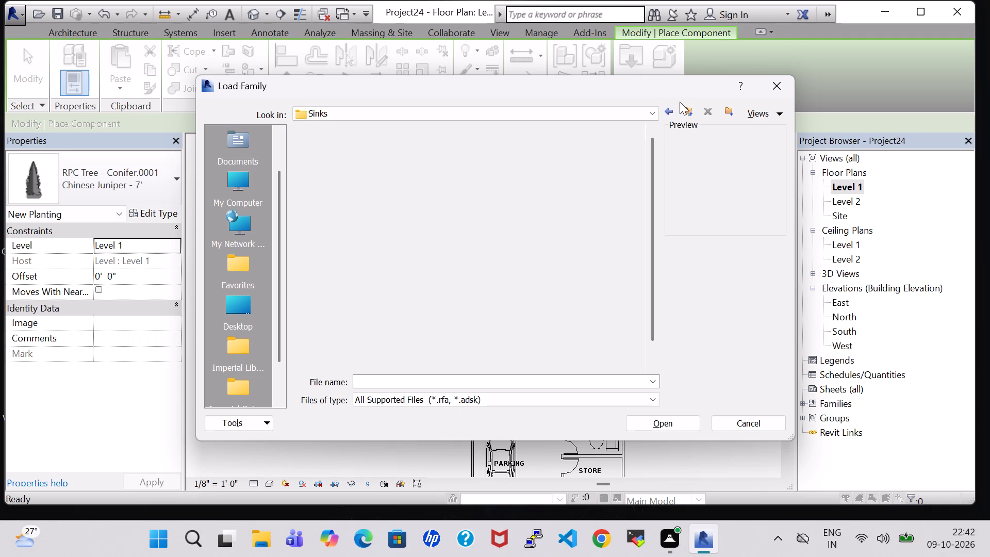
pyautogui.click(663, 114)
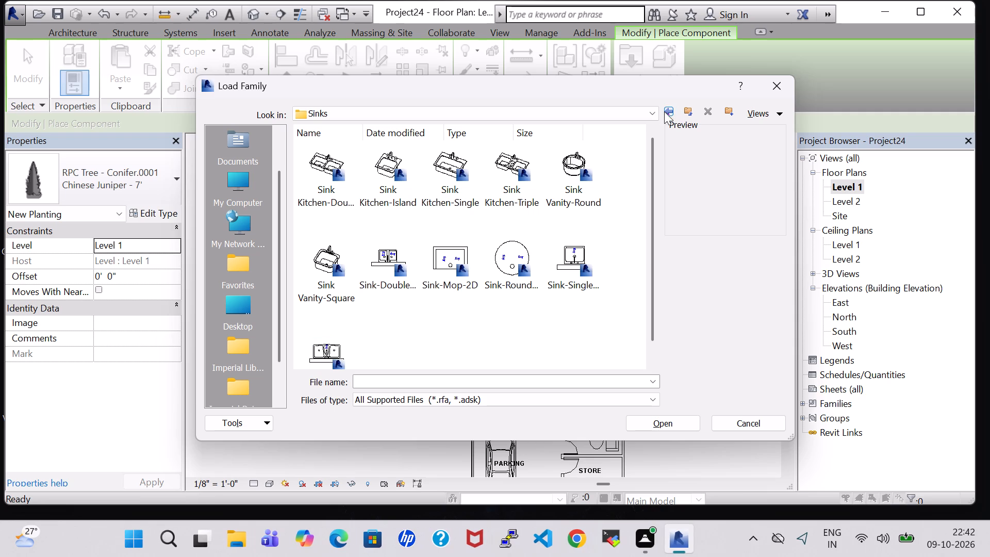
pyautogui.click(667, 106)
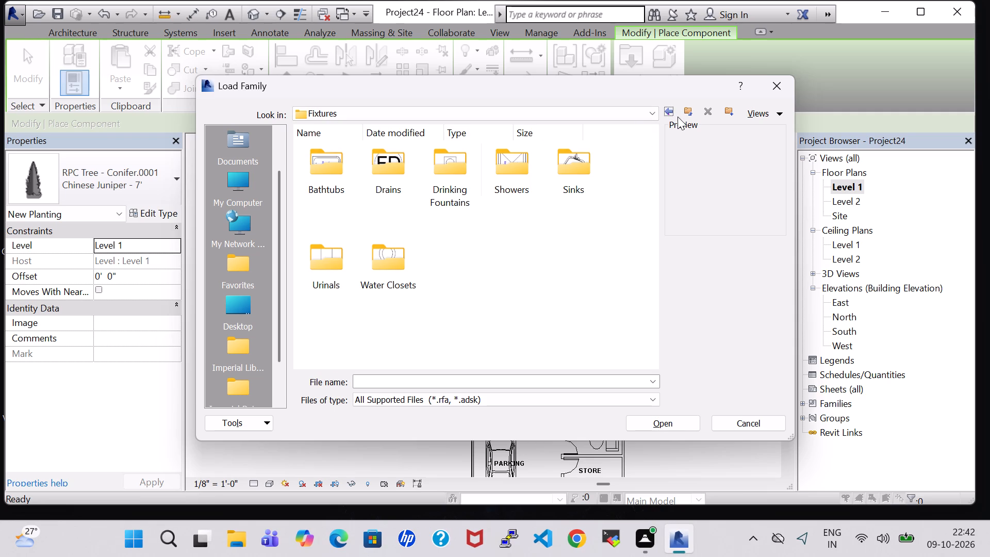
pyautogui.click(666, 113)
pyautogui.click(666, 113)
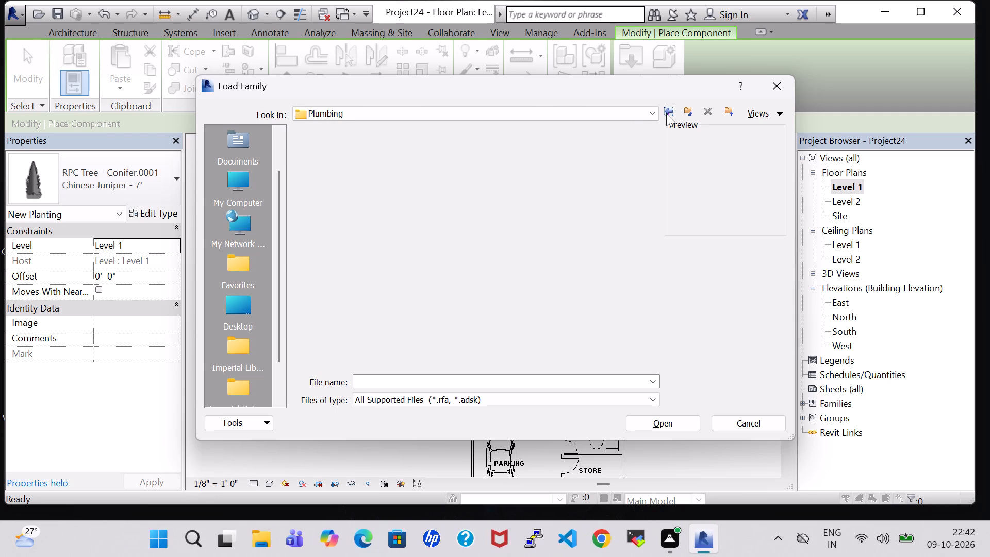
pyautogui.click(671, 109)
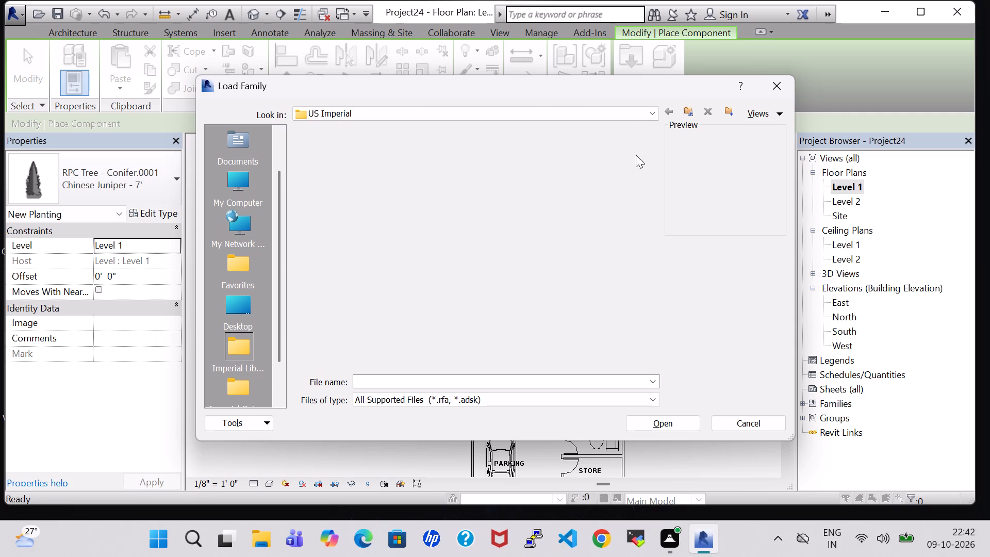
# Load the Washer family from the Domestic folder under Specialty Equipment in the US Imperial library.
pyautogui.scroll(-5, 428, 328)
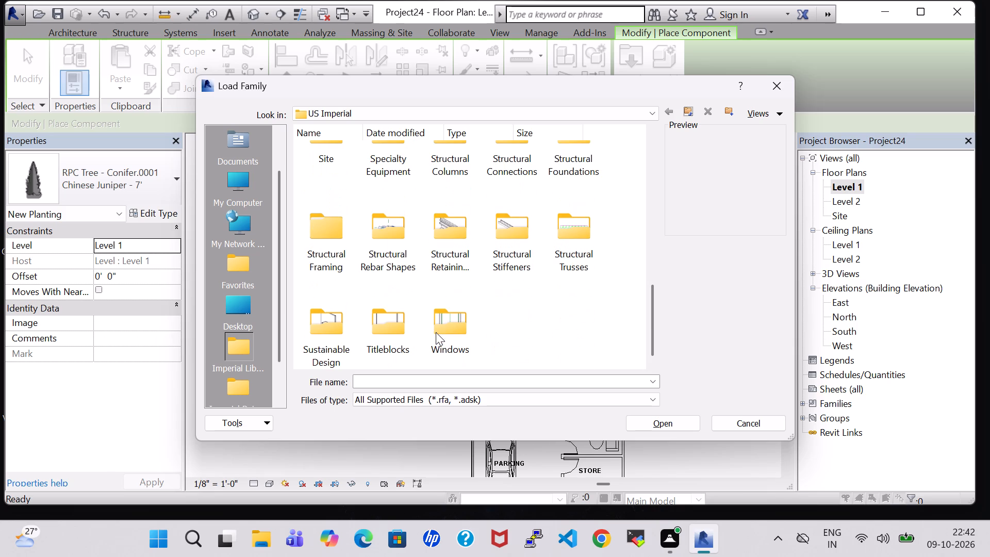
pyautogui.doubleClick(386, 168)
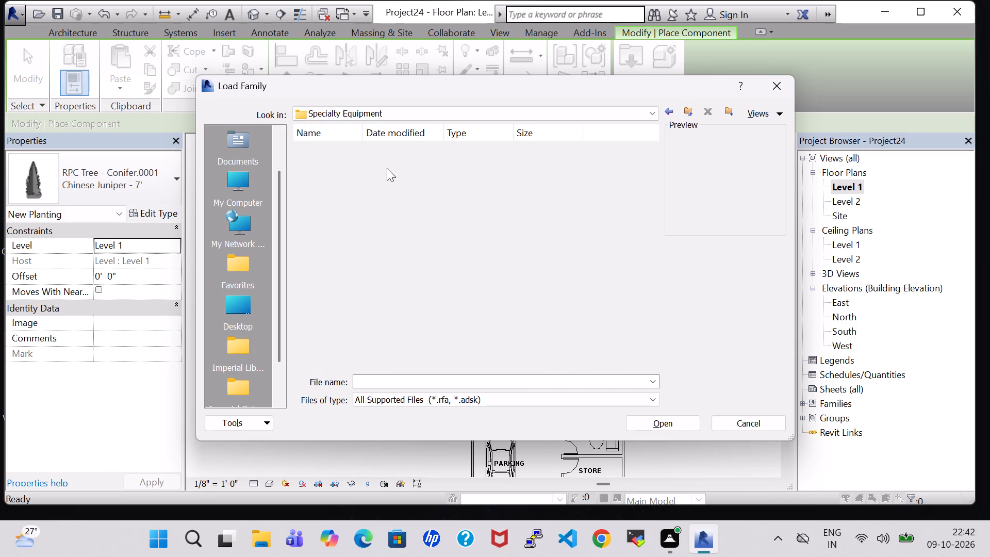
pyautogui.doubleClick(388, 169)
pyautogui.scroll(-1, 388, 173)
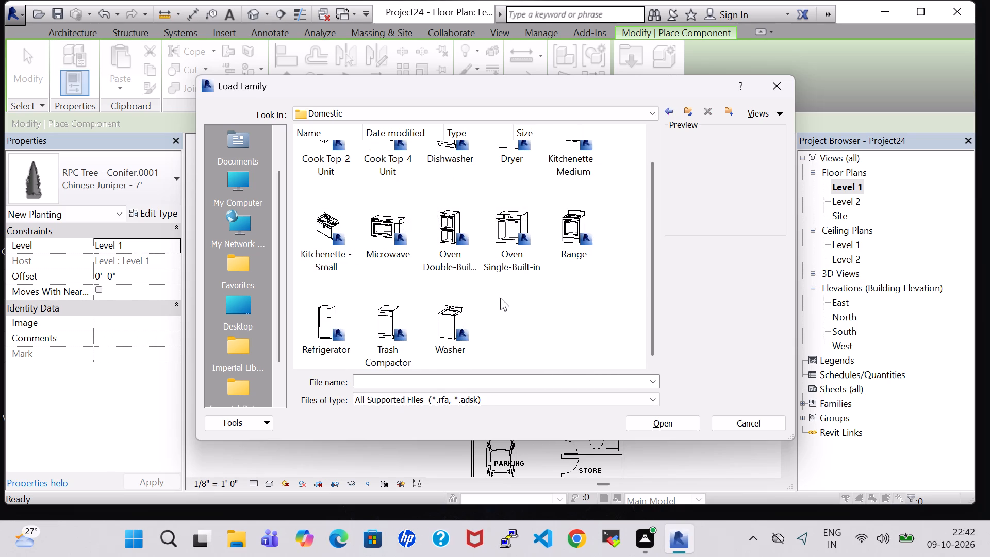
pyautogui.scroll(1, 500, 298)
pyautogui.scroll(-1, 500, 298)
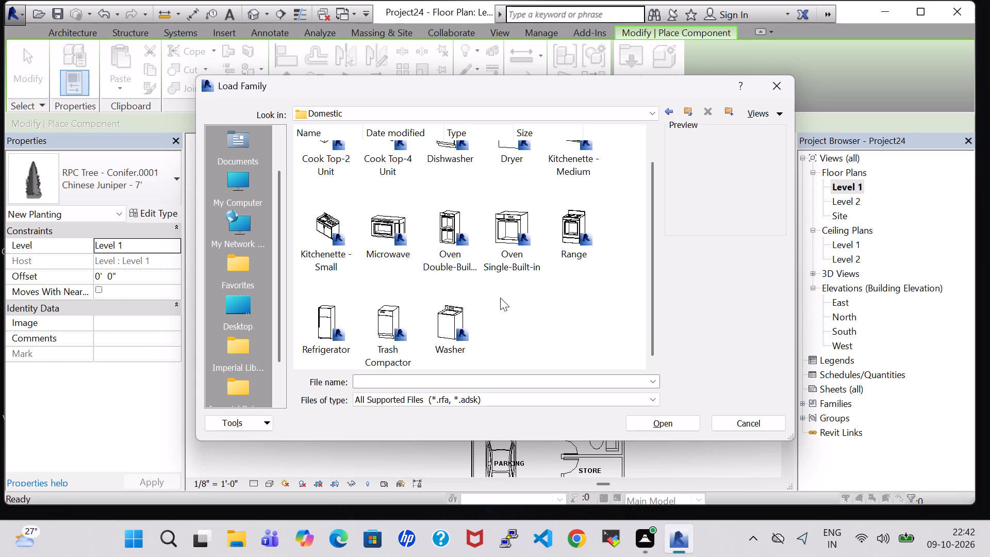
pyautogui.scroll(2, 500, 298)
pyautogui.scroll(-2, 500, 298)
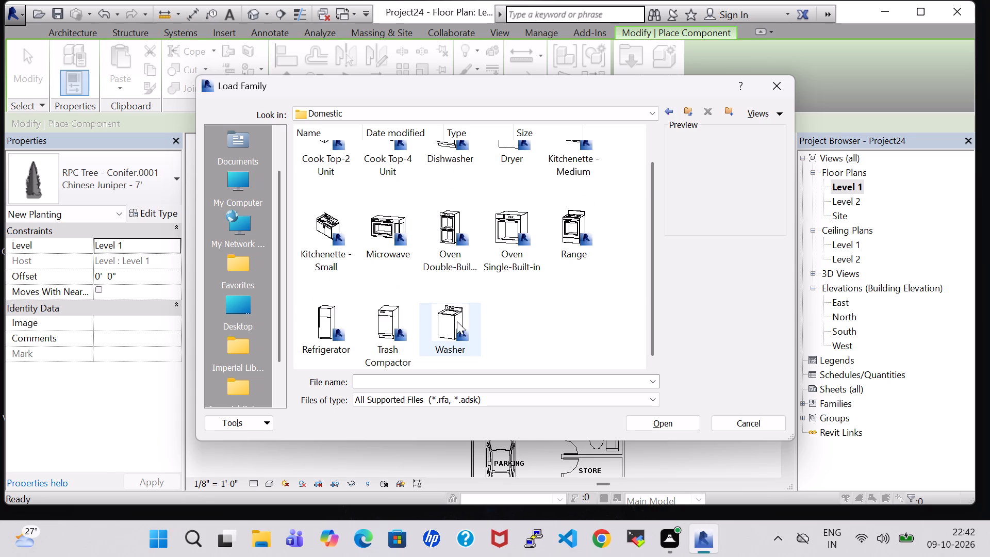
pyautogui.click(446, 321)
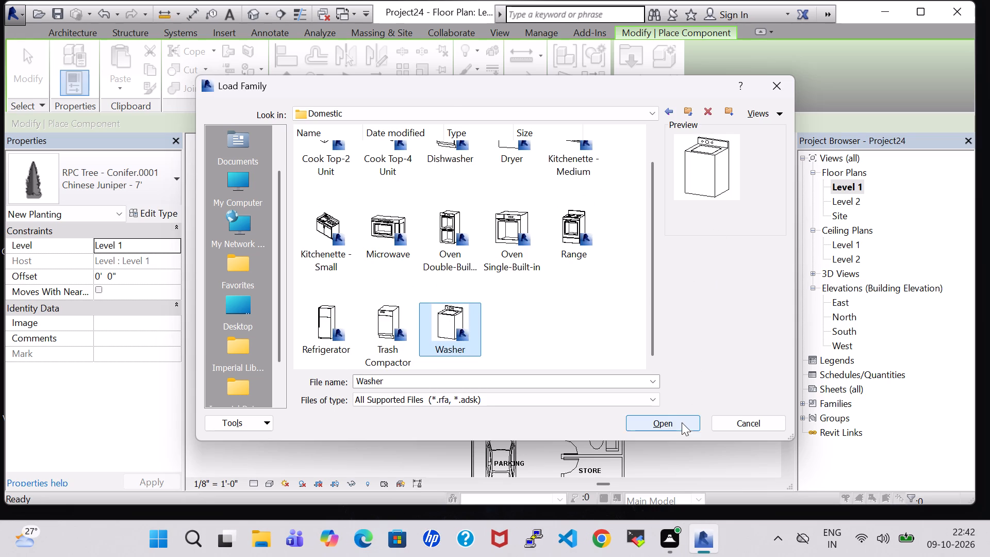
pyautogui.click(681, 423)
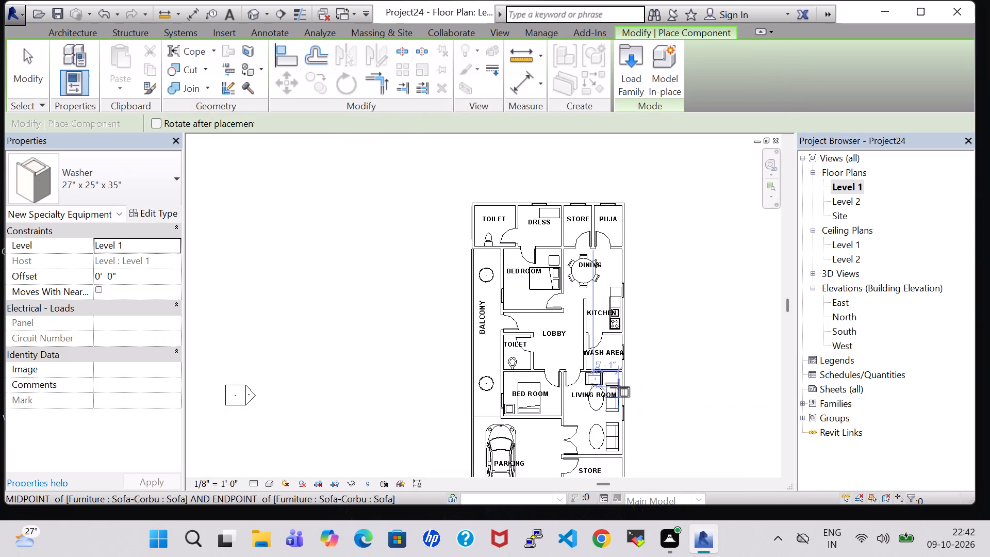
# Place one 27" x 25" x 35" Washer in the WASH AREA corner between the exterior window wall and the LIVING ROOM wall.
pyautogui.scroll(6, 619, 387)
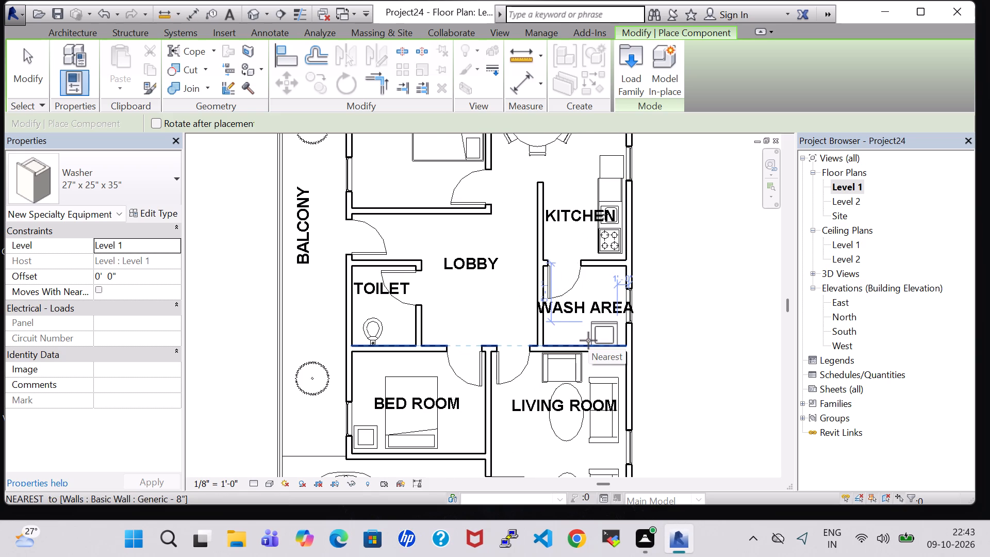
pyautogui.scroll(8, 588, 340)
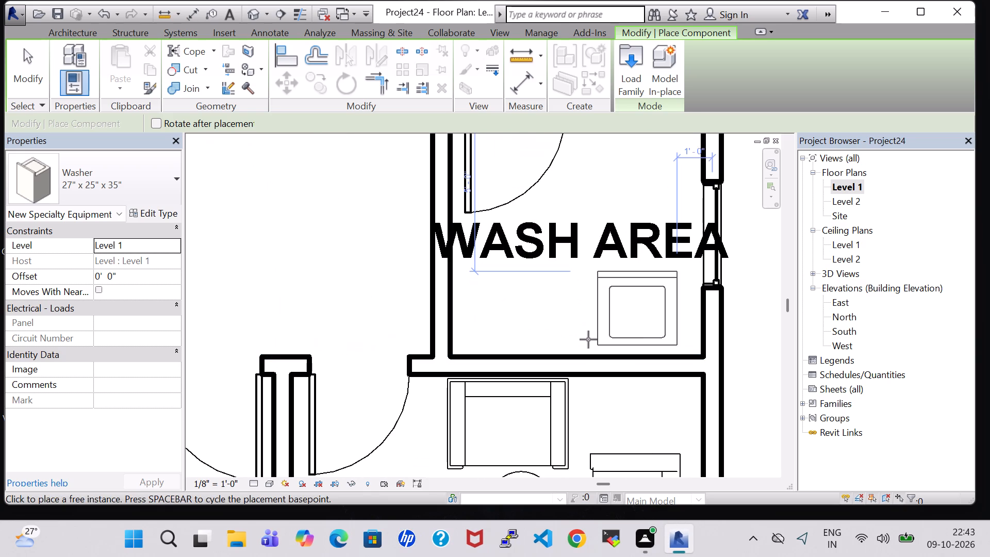
pyautogui.click(588, 339)
pyautogui.press('Escape')
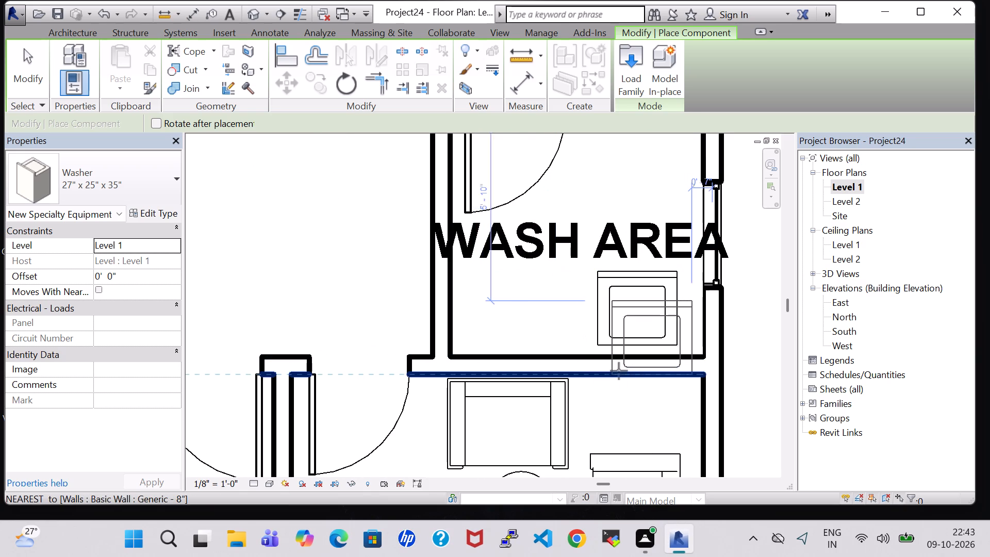
pyautogui.press('Escape')
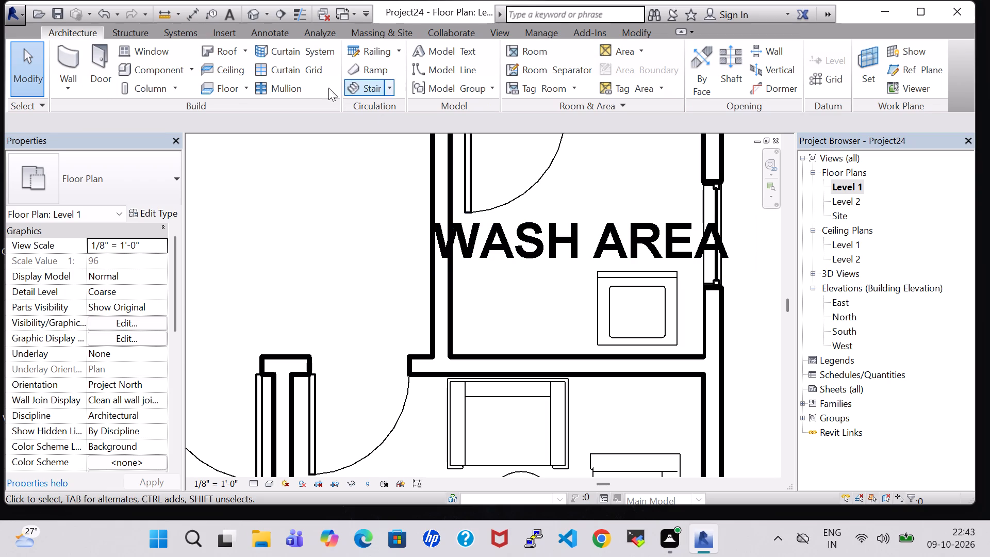
# Save the Project24 file.
pyautogui.click(55, 7)
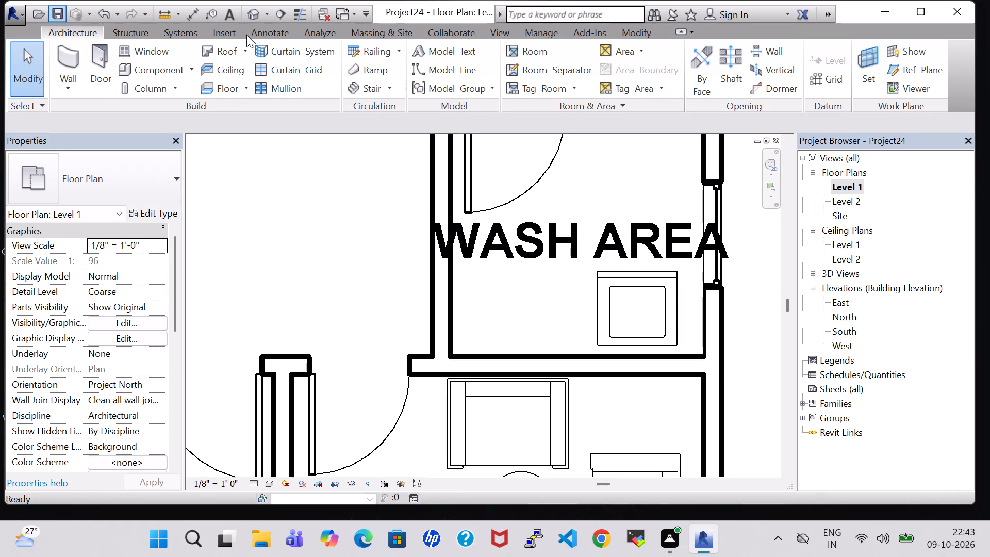
# In the default 3D view, set the Unconnected Height of the overly tall wall between KITCHEN and LOBBY to 10' 0".
pyautogui.click(250, 16)
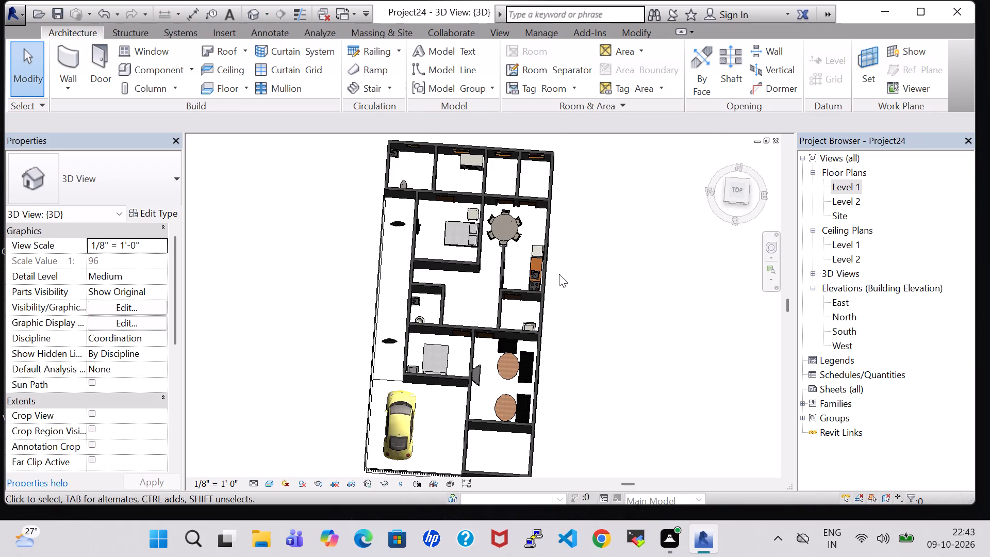
pyautogui.keyDown('shift'); pyautogui.moveTo(298, 316); pyautogui.dragTo(418, 294, button='middle'); pyautogui.keyUp('shift')
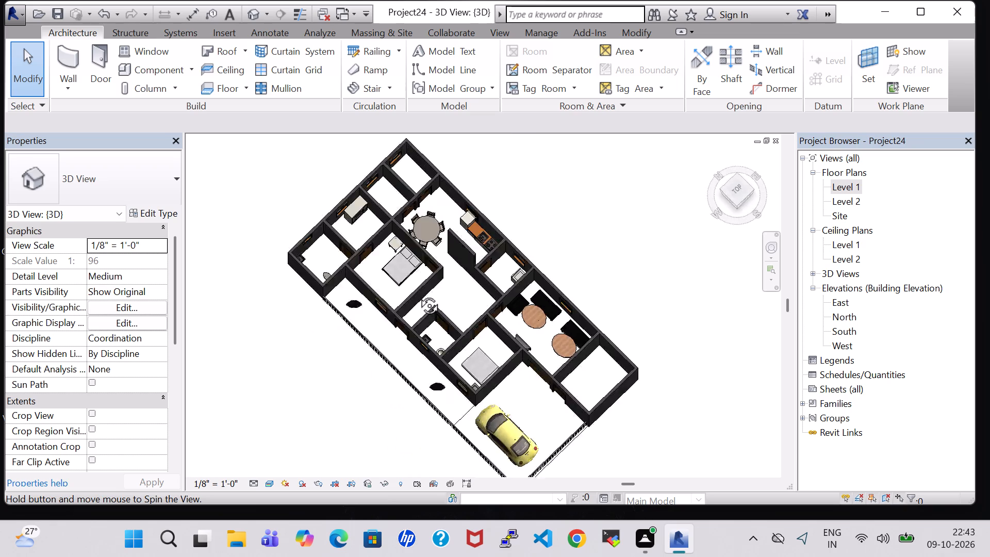
pyautogui.keyDown('shift'); pyautogui.moveTo(418, 294); pyautogui.dragTo(472, 176, button='middle'); pyautogui.keyUp('shift')
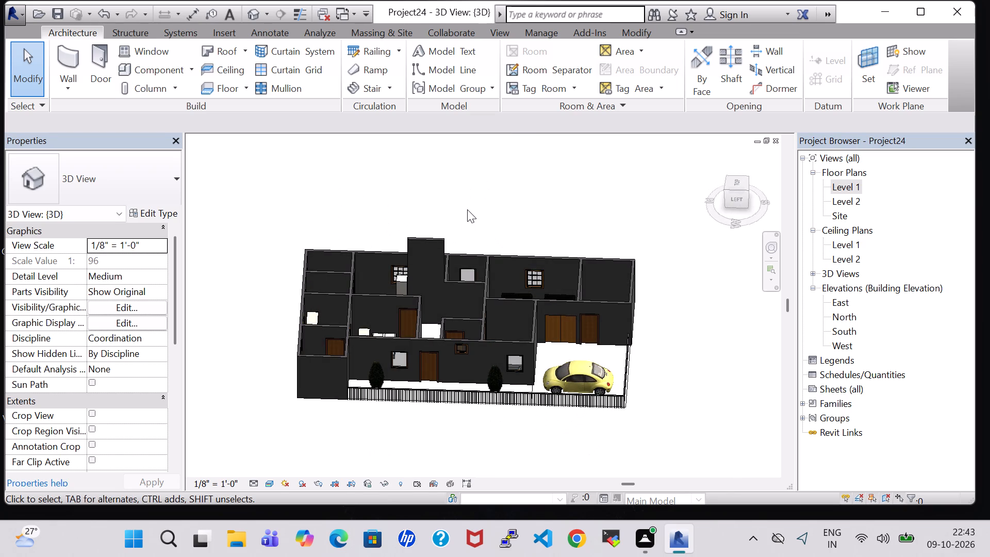
pyautogui.click(432, 249)
pyautogui.click(430, 239)
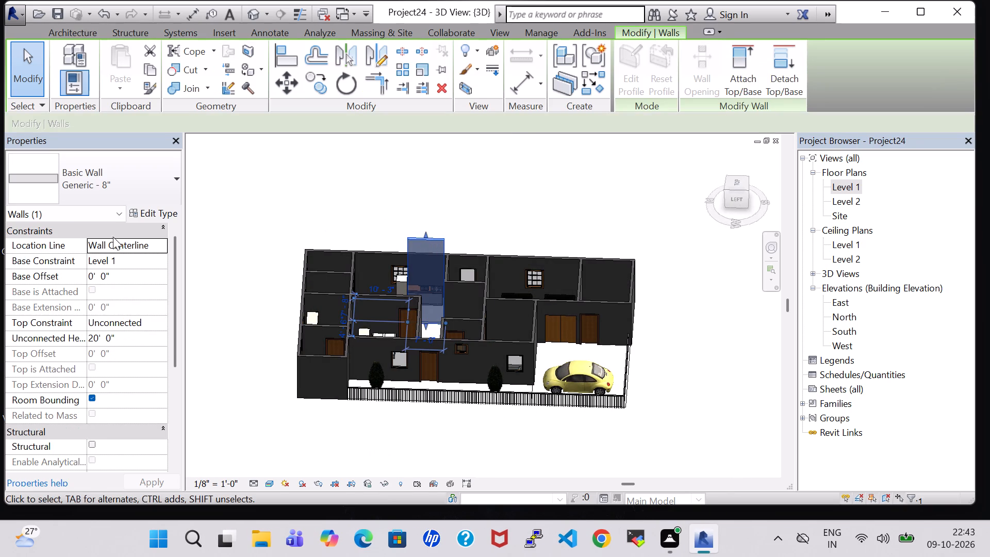
pyautogui.click(95, 339)
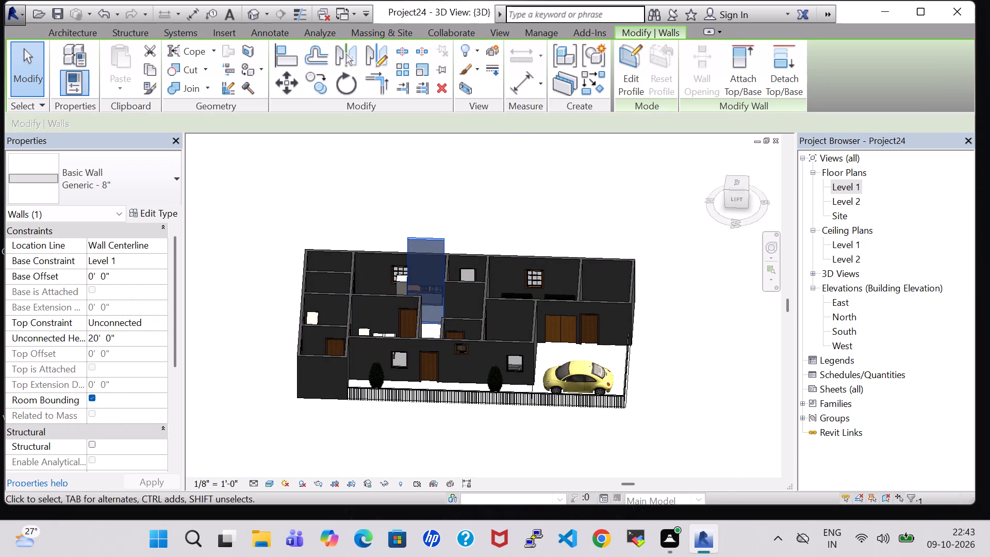
pyautogui.press('BackSpace')
pyautogui.press('1')
pyautogui.press('Return')
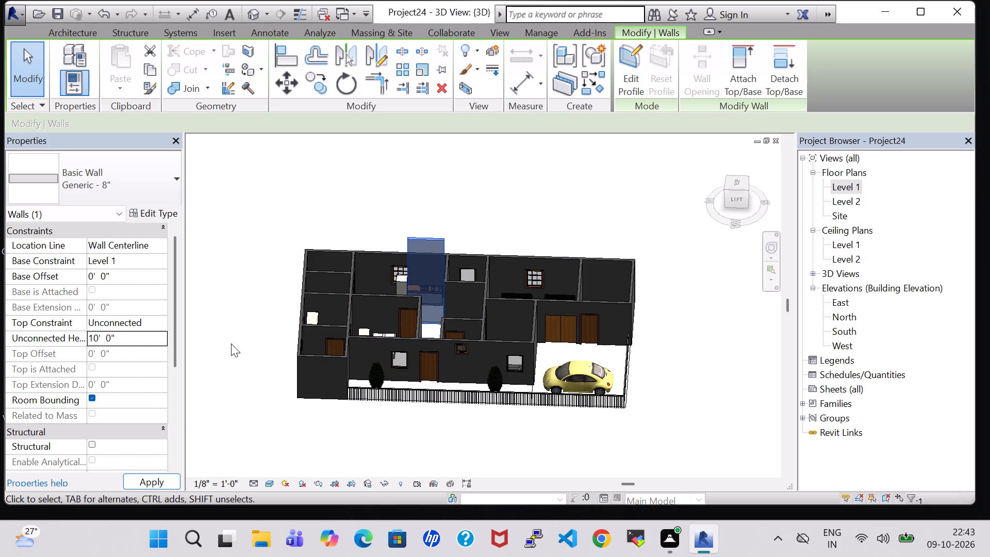
pyautogui.click(573, 191)
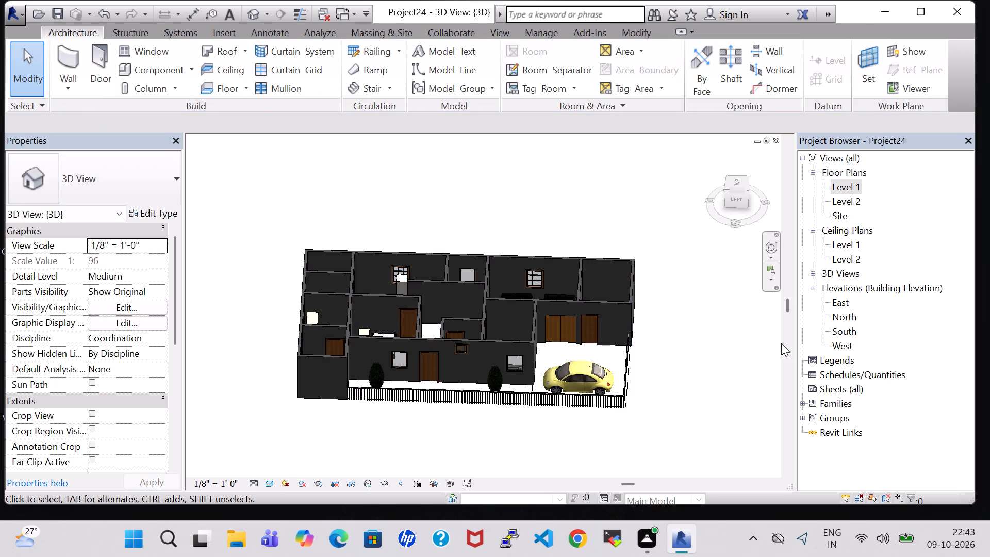
# Examine the whole building in 3D from the front, the balcony side and above to check wall heights and layout.
pyautogui.moveTo(695, 303); pyautogui.dragTo(527, 280, button='middle')
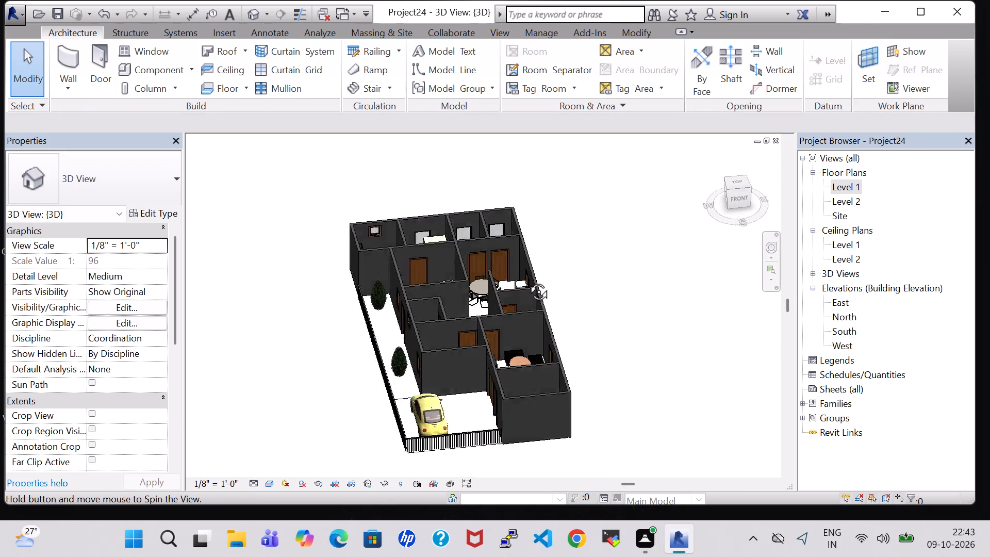
pyautogui.moveTo(527, 280); pyautogui.dragTo(655, 233, button='middle')
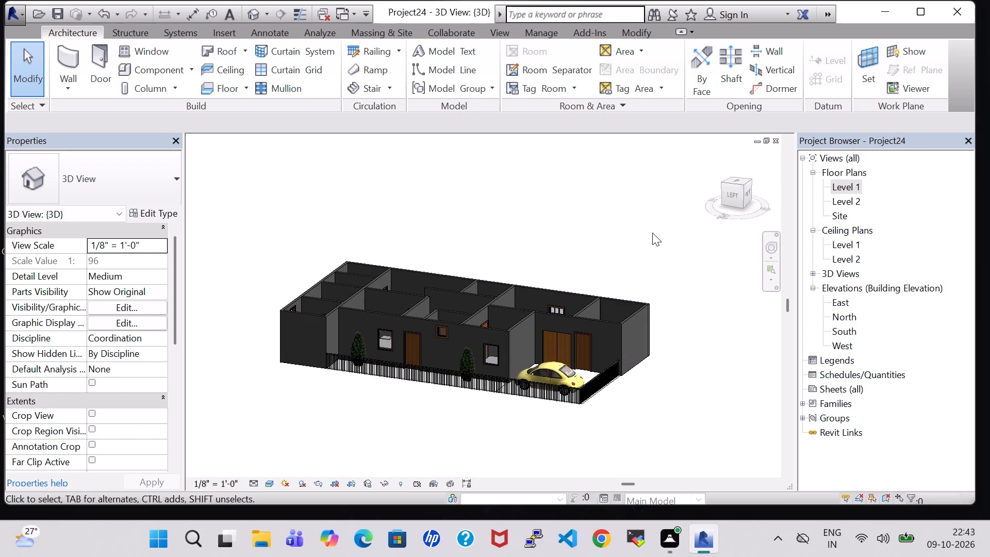
pyautogui.click(559, 209)
pyautogui.scroll(-2, 569, 263)
pyautogui.moveTo(590, 232); pyautogui.dragTo(465, 341, button='middle')
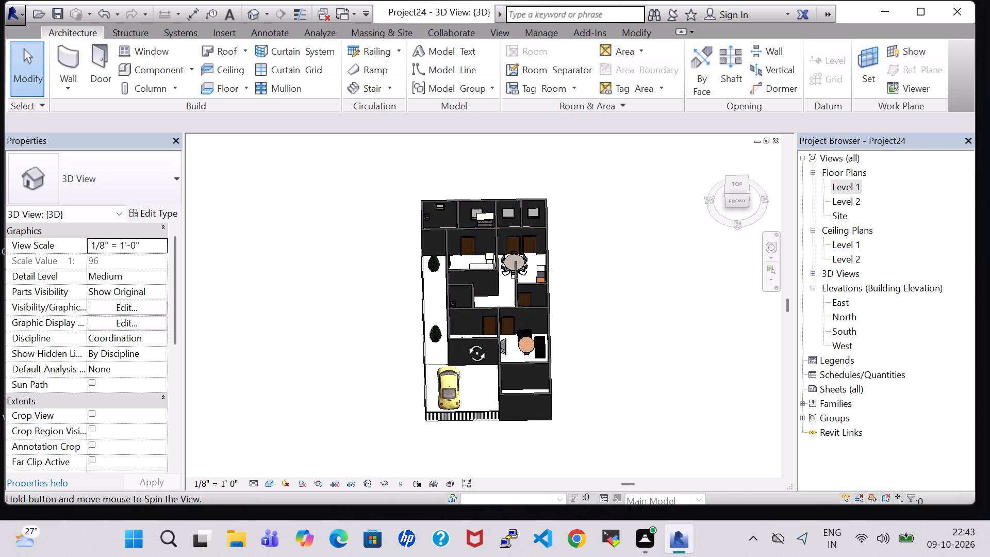
pyautogui.moveTo(465, 341); pyautogui.dragTo(455, 347, button='middle')
pyautogui.keyDown('shift'); pyautogui.moveTo(637, 284); pyautogui.dragTo(638, 329, button='middle'); pyautogui.keyUp('shift')
pyautogui.keyDown('shift'); pyautogui.scroll(1, 639, 329); pyautogui.keyUp('shift')
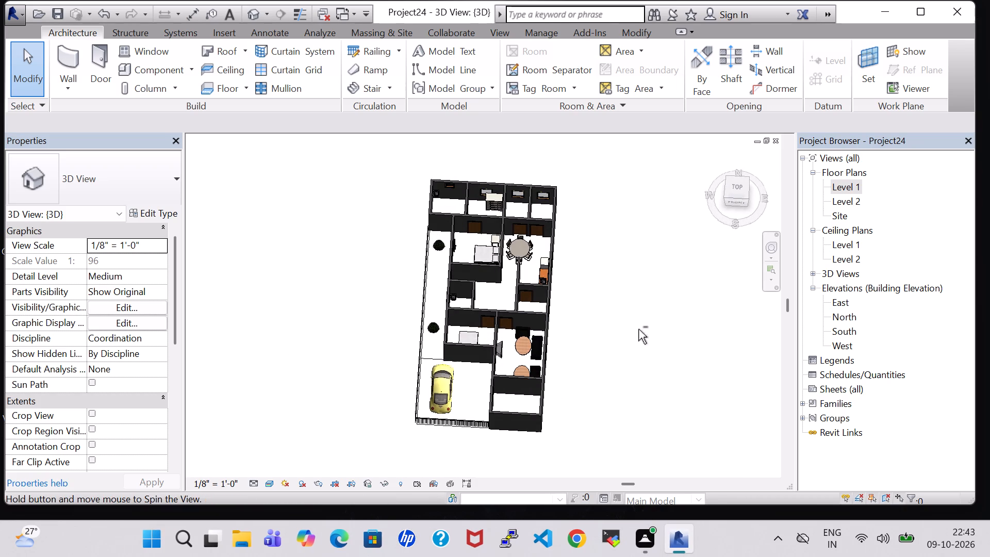
pyautogui.click(616, 296)
# Reopen the Level 1 floor plan and review the labelled rooms and placed components.
pyautogui.doubleClick(856, 187)
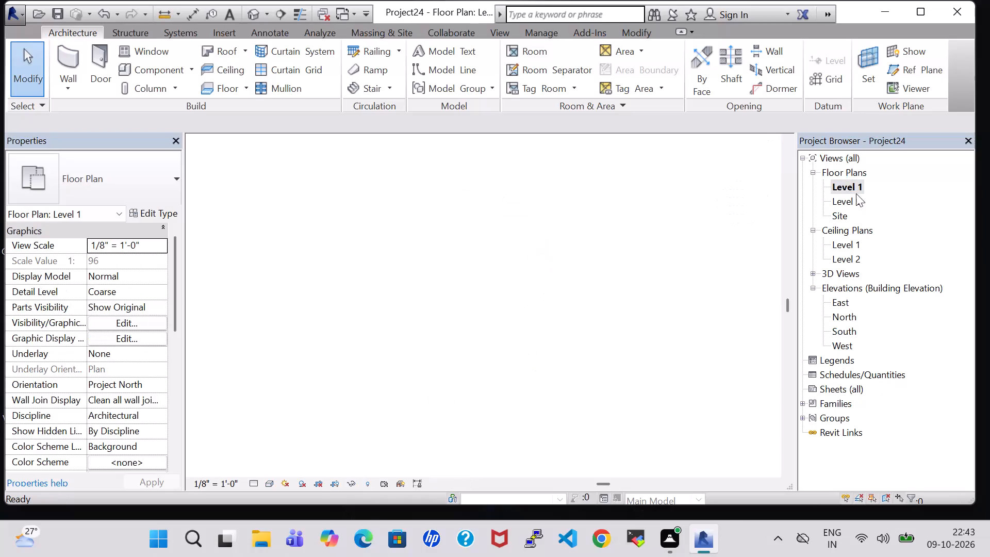
pyautogui.scroll(-6, 744, 260)
pyautogui.moveTo(744, 261); pyautogui.dragTo(694, 312, button='middle')
pyautogui.scroll(-7, 694, 300)
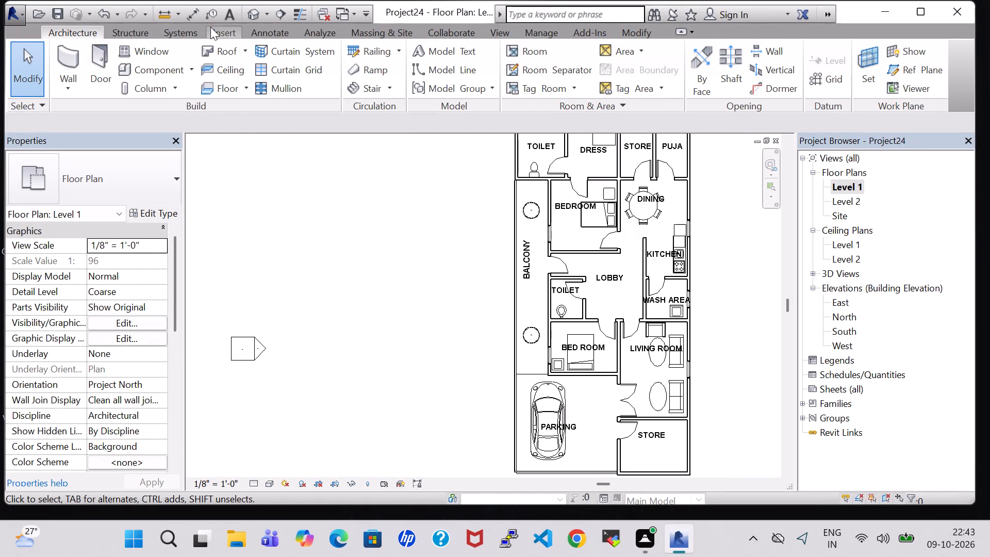
# Return to the default 3D view and inspect the furnished rooms, kitchen, wash area, balcony plants and parked car from several angles.
pyautogui.click(247, 15)
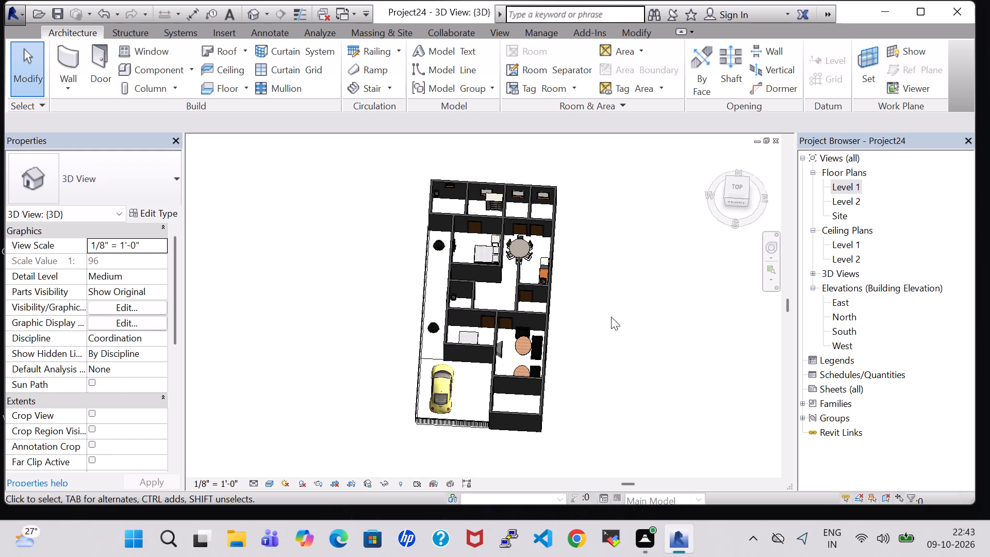
pyautogui.keyDown('shift'); pyautogui.moveTo(586, 348); pyautogui.dragTo(618, 243, button='middle'); pyautogui.keyUp('shift')
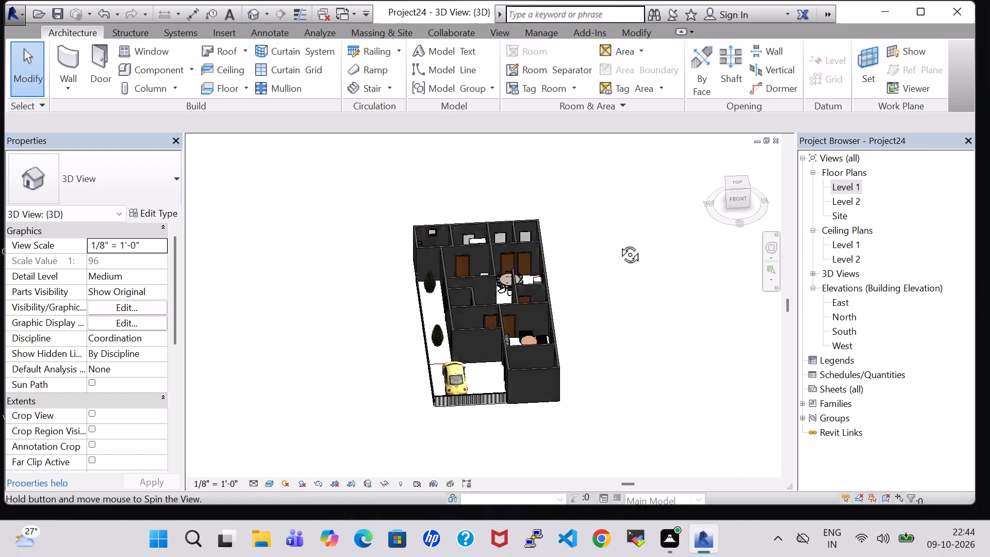
pyautogui.keyDown('shift'); pyautogui.moveTo(618, 243); pyautogui.dragTo(618, 402, button='middle'); pyautogui.keyUp('shift')
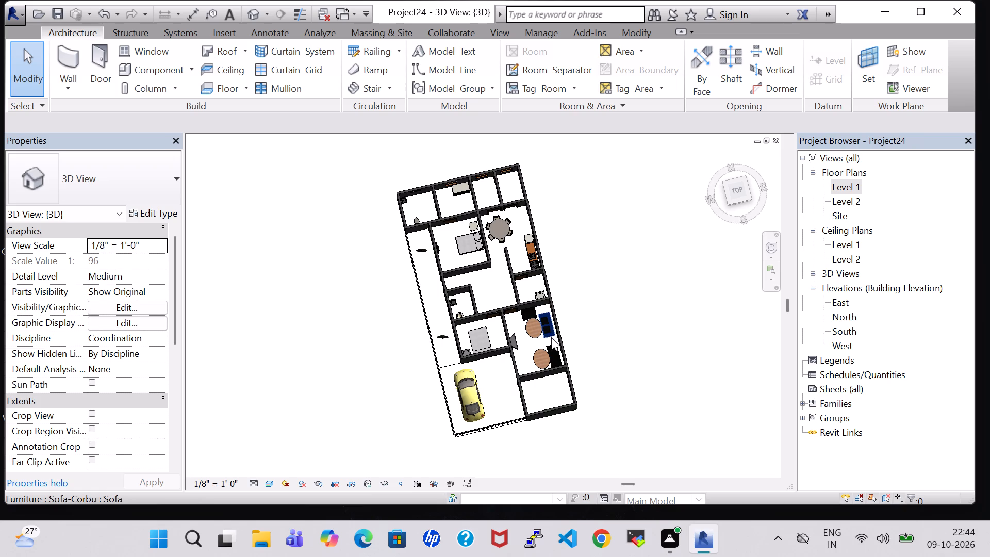
pyautogui.keyDown('shift'); pyautogui.scroll(1, 562, 290); pyautogui.keyUp('shift')
pyautogui.keyDown('shift'); pyautogui.moveTo(563, 290); pyautogui.dragTo(563, 294, button='middle'); pyautogui.keyUp('shift')
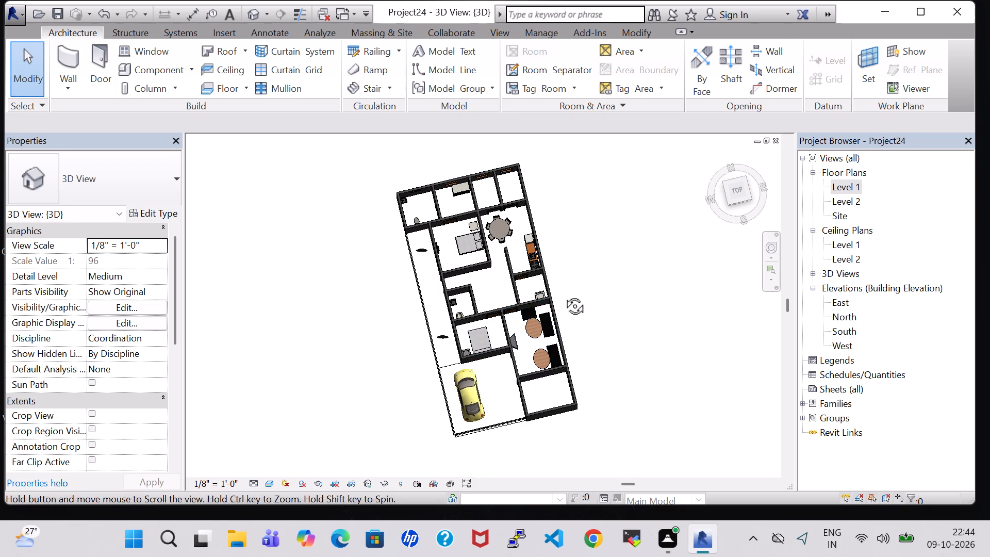
pyautogui.keyDown('shift'); pyautogui.moveTo(563, 294); pyautogui.dragTo(563, 363, button='middle'); pyautogui.keyUp('shift')
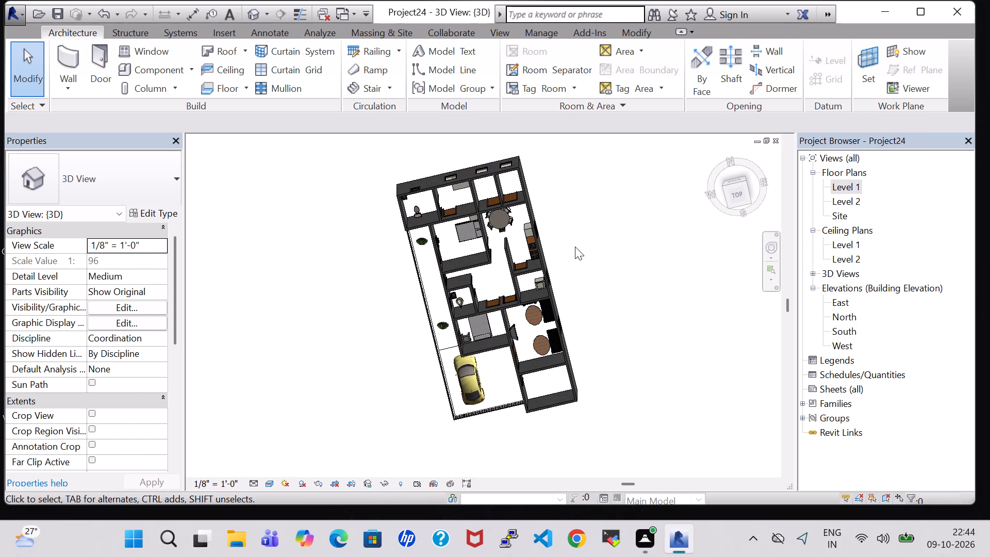
pyautogui.keyDown('shift'); pyautogui.moveTo(570, 199); pyautogui.dragTo(658, 121, button='middle'); pyautogui.keyUp('shift')
pyautogui.keyDown('shift'); pyautogui.scroll(1, 631, 166); pyautogui.keyUp('shift')
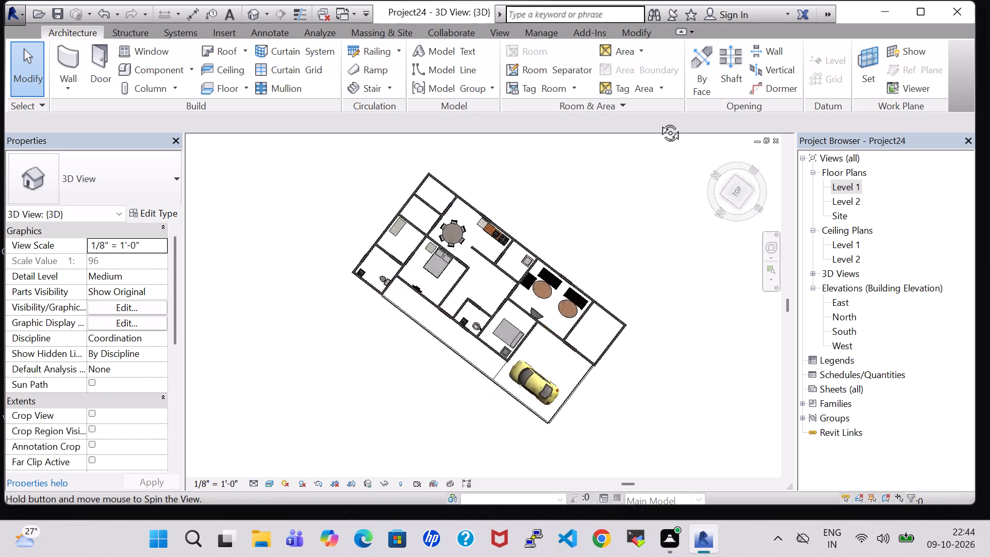
pyautogui.keyDown('shift'); pyautogui.moveTo(658, 121); pyautogui.dragTo(659, 119, button='middle'); pyautogui.keyUp('shift')
pyautogui.scroll(4, 614, 205)
pyautogui.keyDown('shift'); pyautogui.moveTo(546, 256); pyautogui.dragTo(600, 190, button='middle'); pyautogui.keyUp('shift')
pyautogui.keyDown('shift'); pyautogui.scroll(1, 546, 256); pyautogui.keyUp('shift')
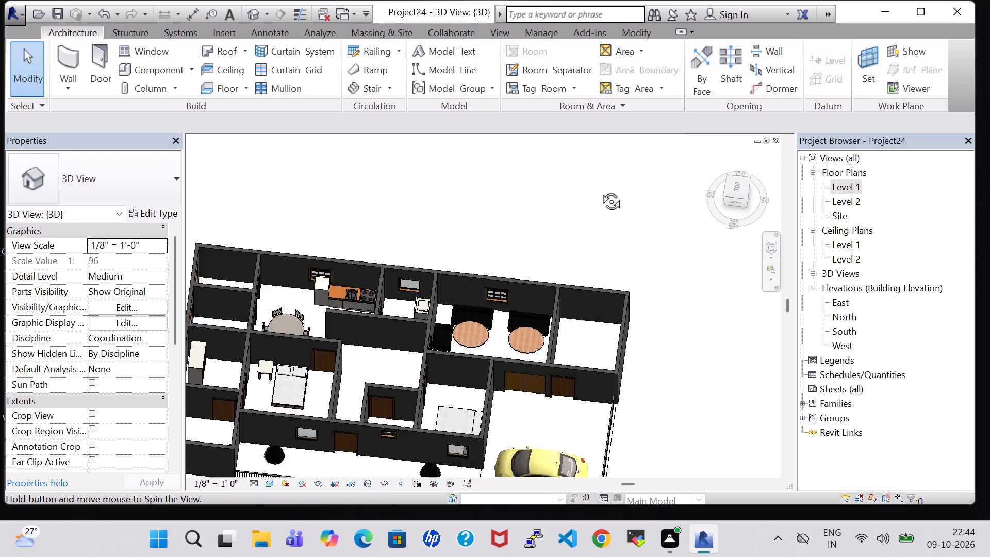
pyautogui.keyDown('shift'); pyautogui.moveTo(600, 190); pyautogui.dragTo(613, 172, button='middle'); pyautogui.keyUp('shift')
pyautogui.middleClick(388, 213)
pyautogui.keyDown('shift'); pyautogui.moveTo(388, 213); pyautogui.dragTo(435, 226, button='middle'); pyautogui.keyUp('shift')
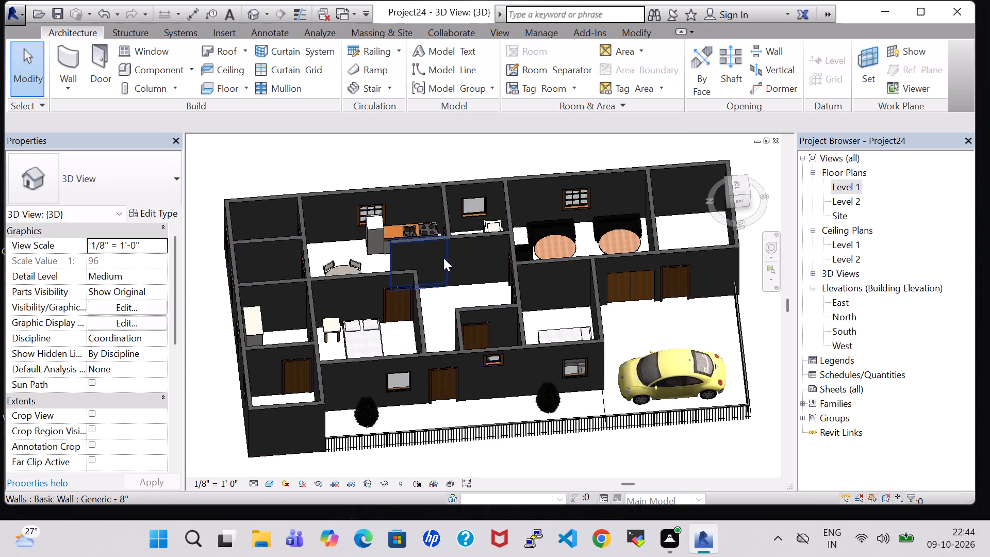
pyautogui.click(524, 448)
pyautogui.scroll(1, 477, 159)
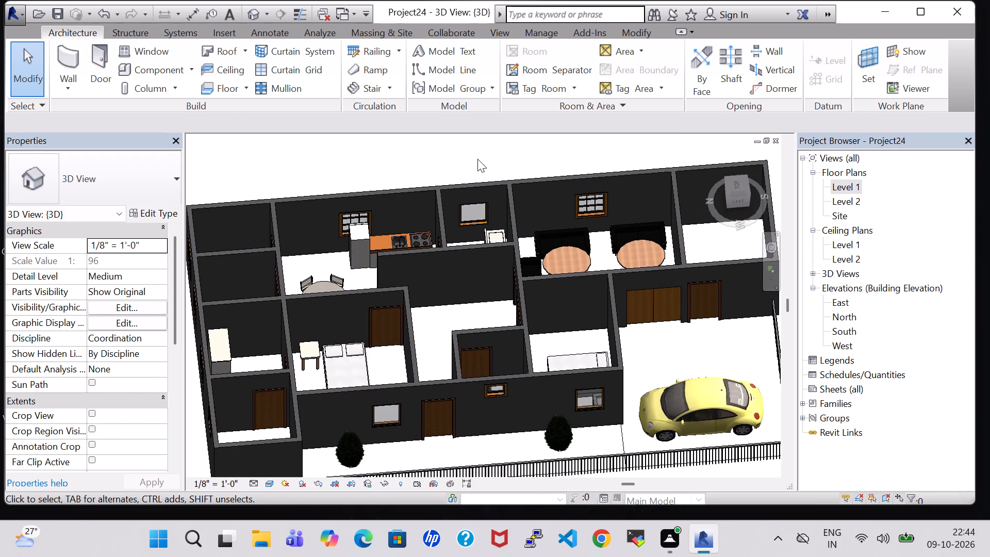
pyautogui.scroll(-2, 477, 159)
pyautogui.keyDown('shift'); pyautogui.moveTo(477, 159); pyautogui.dragTo(447, 265, button='middle'); pyautogui.keyUp('shift')
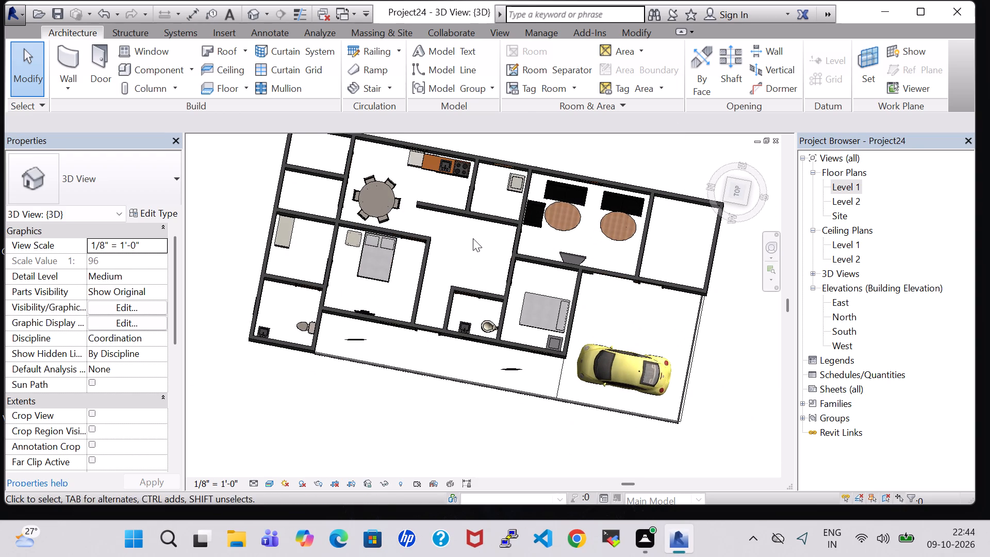
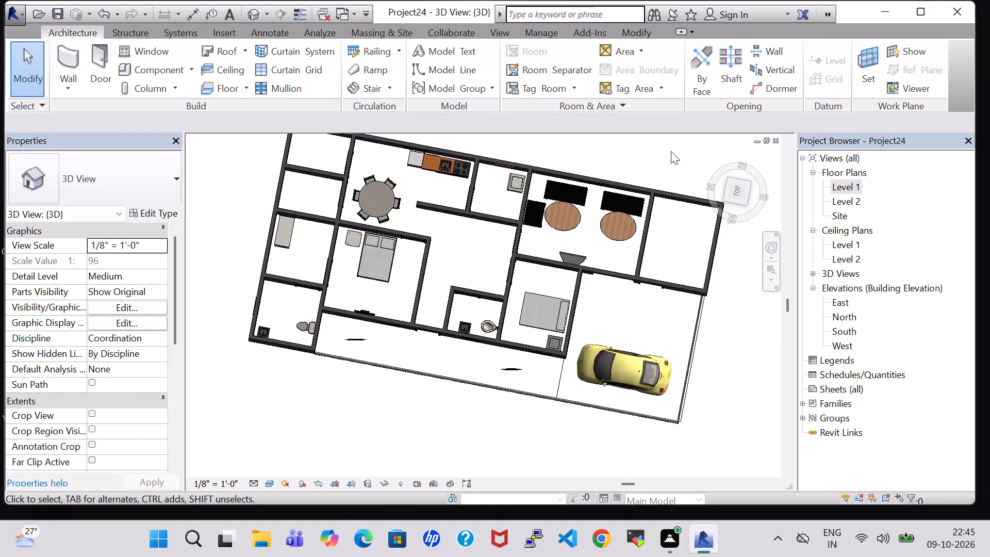
# Open the Level 1 and Level 2 floor plans in turn and compare the furnished layout with the empty upper level.
pyautogui.doubleClick(855, 189)
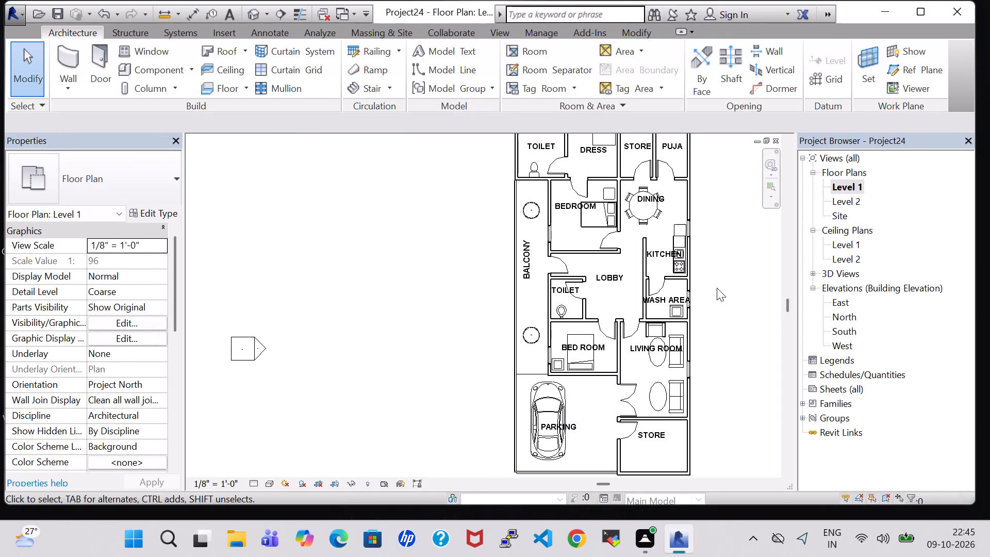
pyautogui.scroll(-1, 717, 289)
pyautogui.moveTo(721, 258); pyautogui.dragTo(664, 285, button='middle')
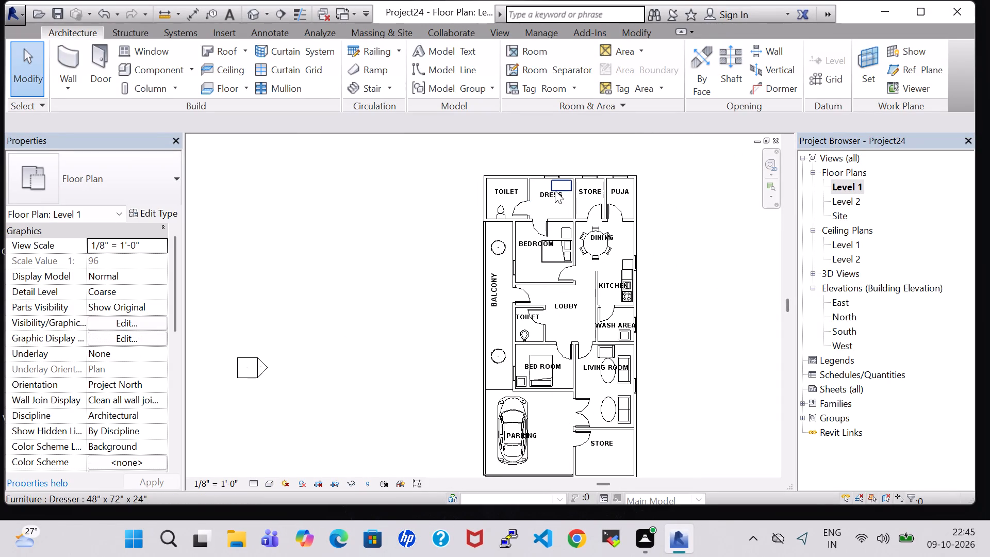
pyautogui.doubleClick(845, 198)
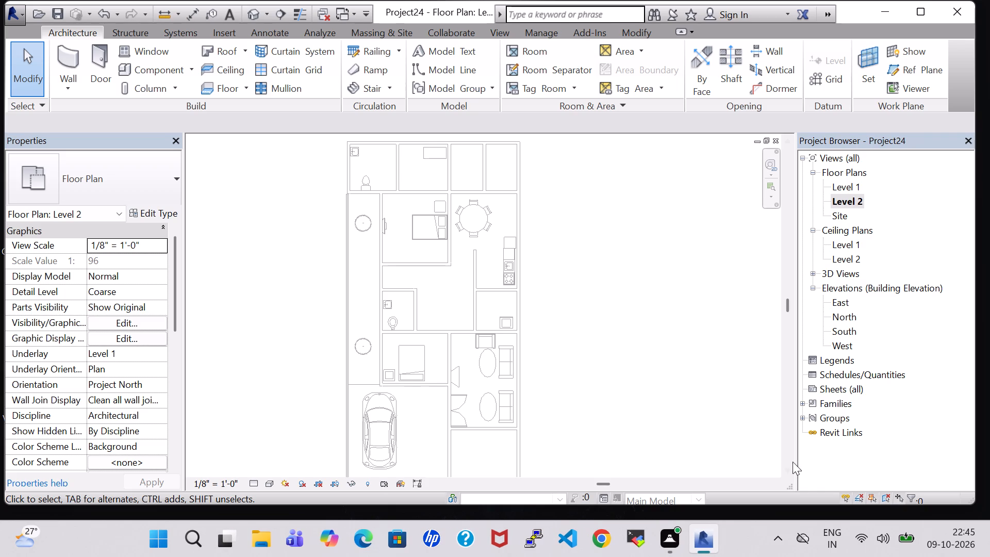
pyautogui.scroll(-1, 571, 280)
pyautogui.moveTo(571, 280); pyautogui.dragTo(667, 270, button='middle')
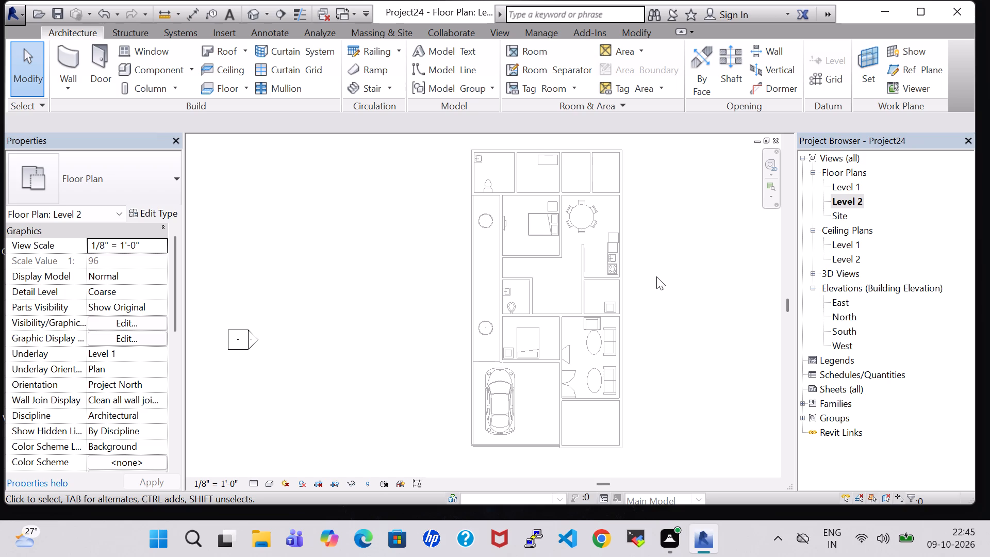
pyautogui.doubleClick(841, 186)
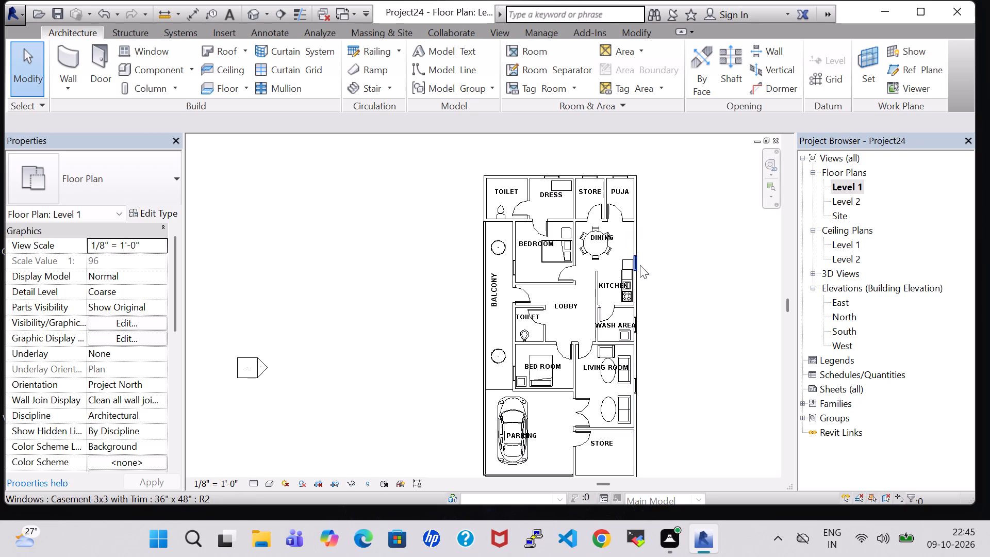
# On Level 2, create a rectangular Generic - 12" floor over the whole building footprint, about 59' 6" long.
pyautogui.doubleClick(847, 201)
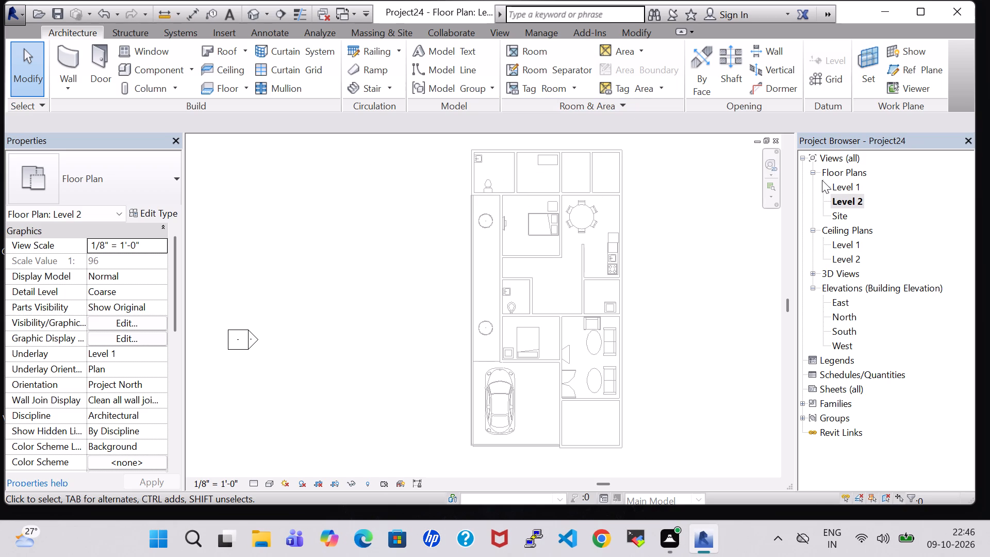
pyautogui.click(62, 61)
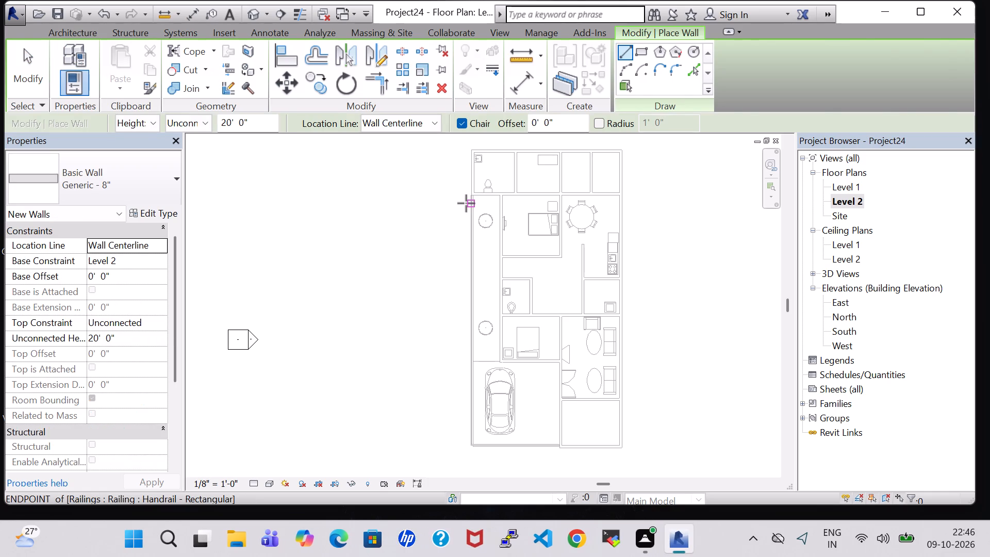
pyautogui.press('Escape')
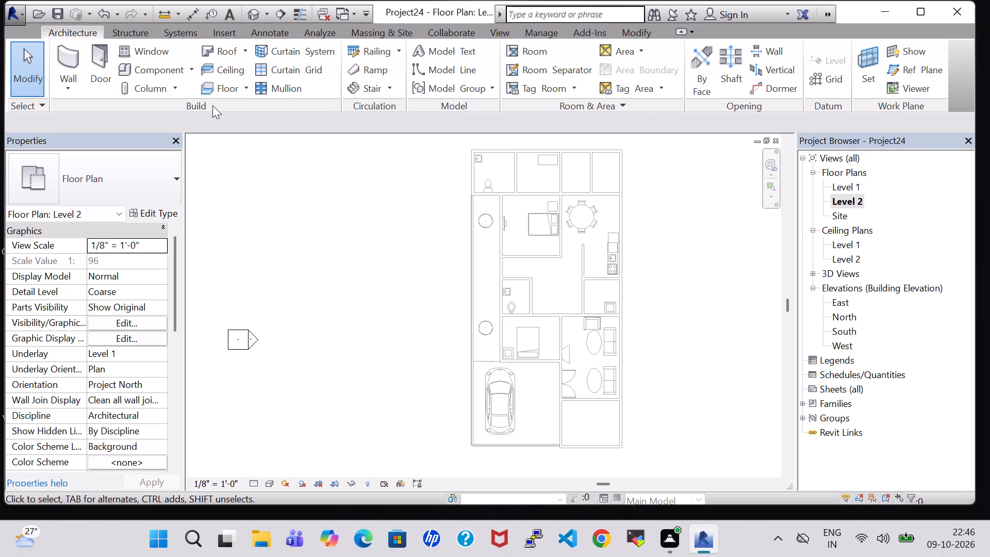
pyautogui.click(214, 88)
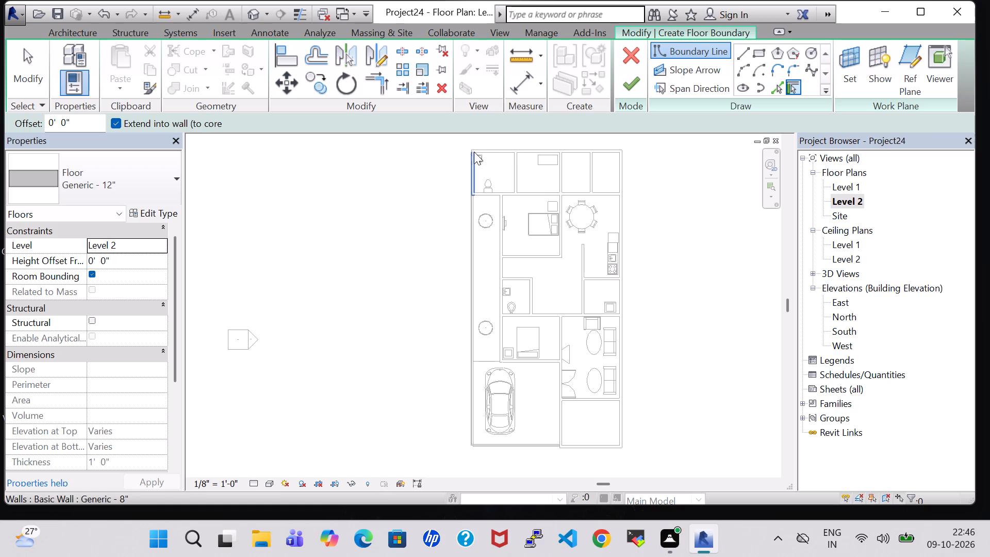
pyautogui.click(760, 49)
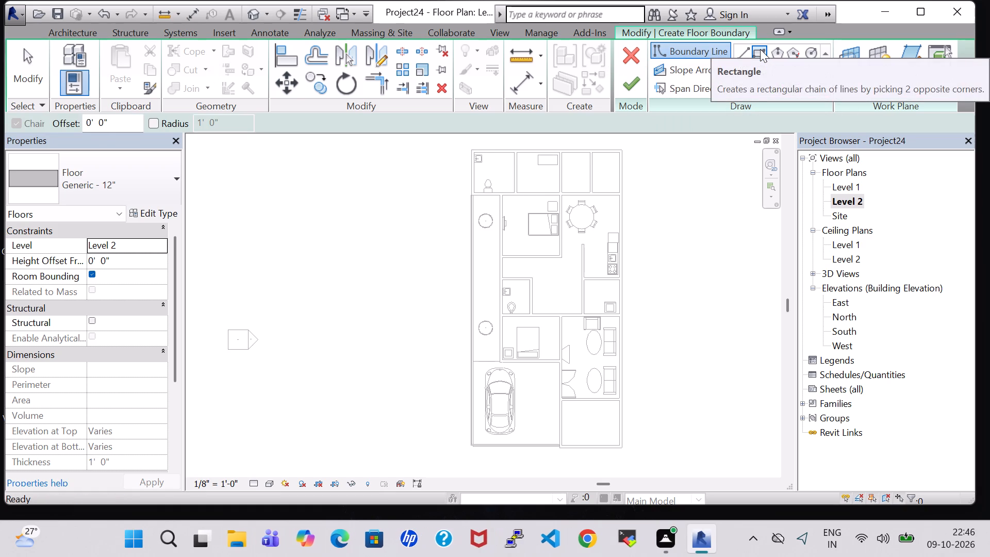
pyautogui.click(471, 153)
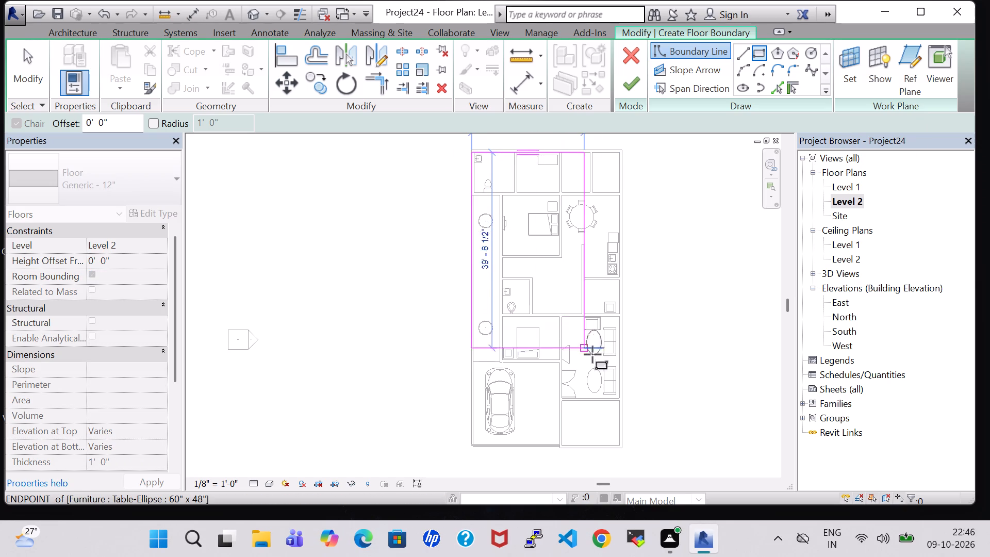
pyautogui.click(620, 445)
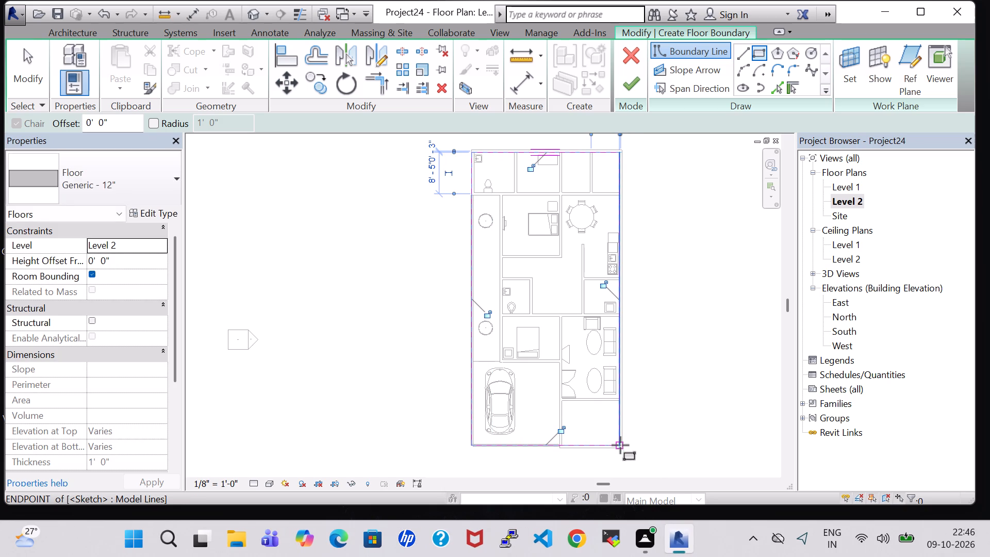
pyautogui.click(630, 81)
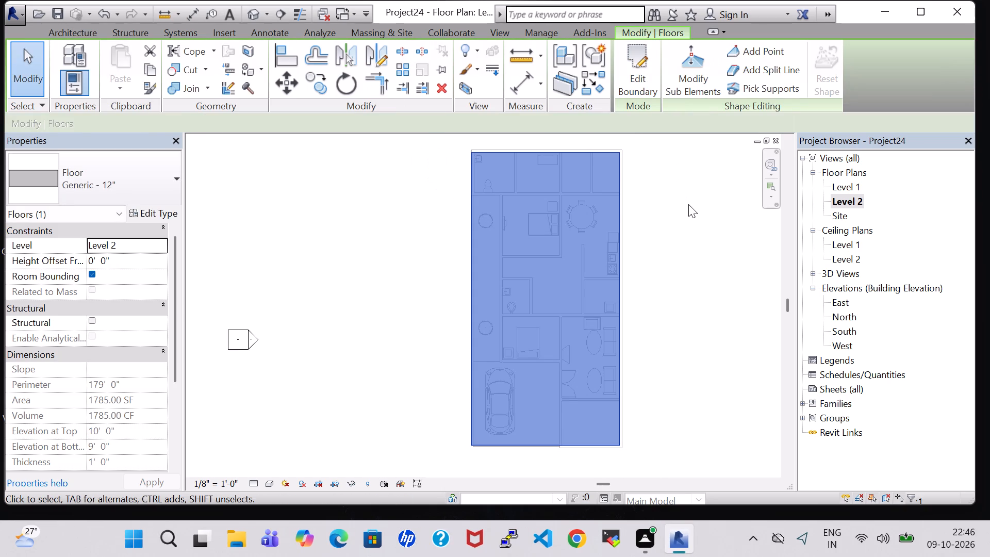
pyautogui.click(688, 204)
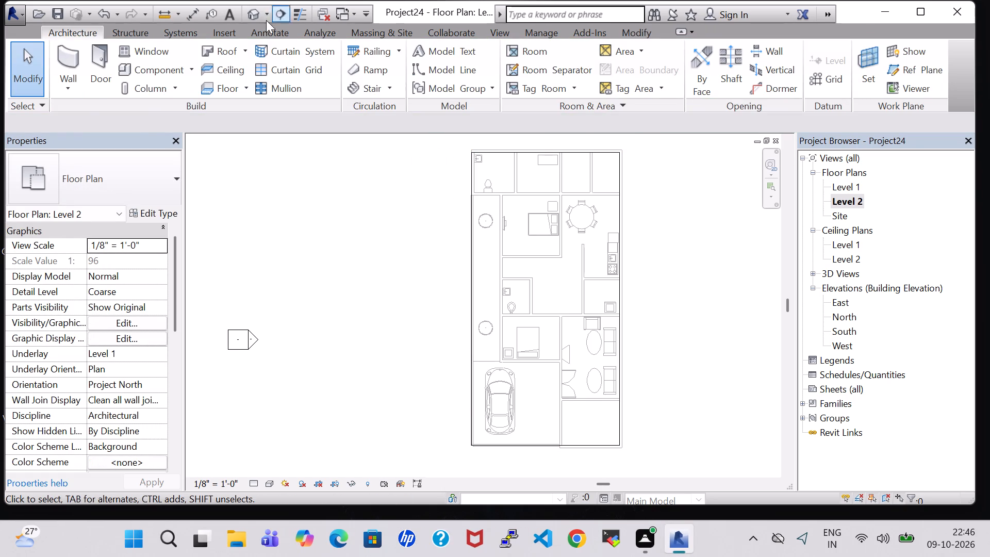
# Examine the new slab over the building in 3D from above, the balcony side, the front and below, rechecking the Level 1 plan.
pyautogui.click(257, 12)
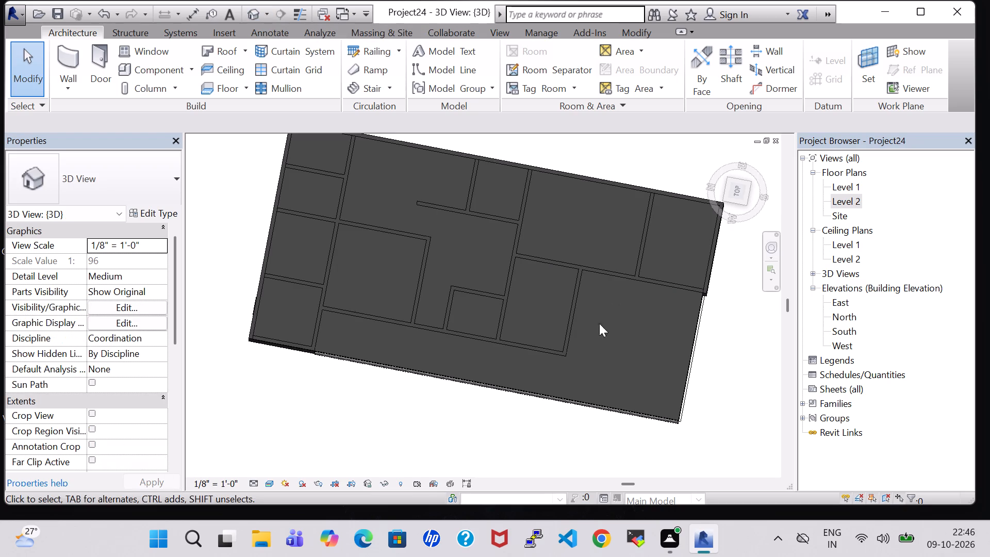
pyautogui.keyDown('shift'); pyautogui.moveTo(452, 380); pyautogui.dragTo(493, 153, button='middle'); pyautogui.keyUp('shift')
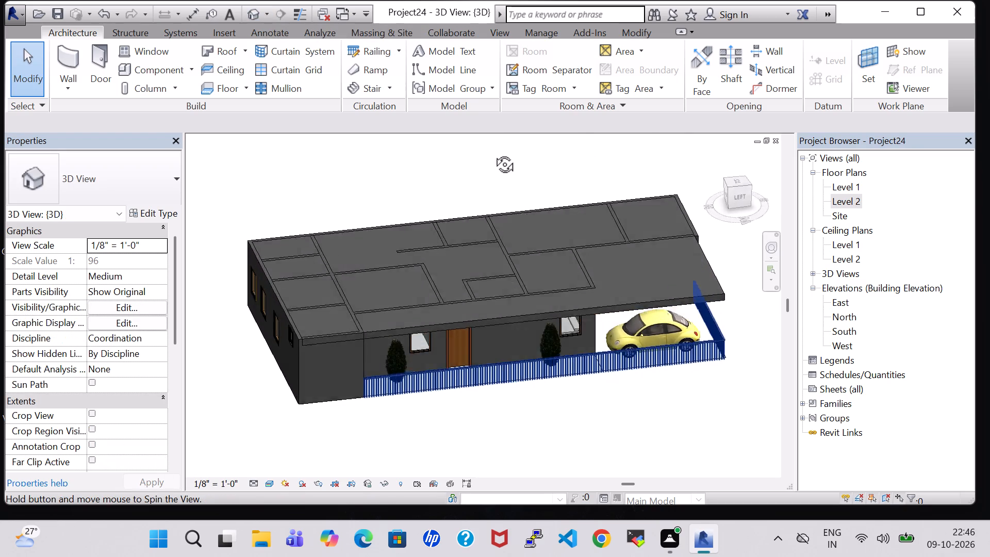
pyautogui.keyDown('shift'); pyautogui.moveTo(493, 153); pyautogui.dragTo(491, 110, button='middle'); pyautogui.keyUp('shift')
pyautogui.keyDown('shift'); pyautogui.moveTo(505, 186); pyautogui.dragTo(485, 150, button='middle'); pyautogui.keyUp('shift')
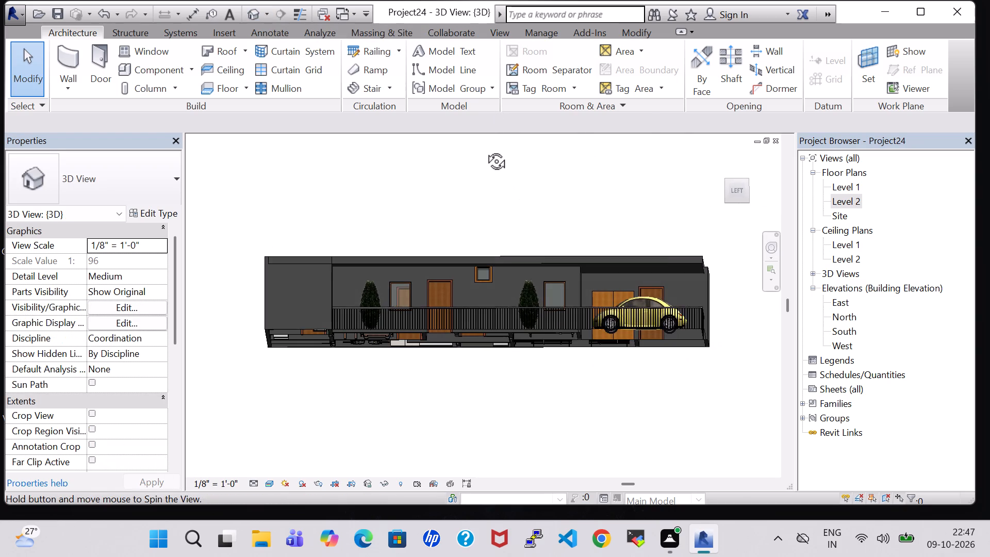
pyautogui.keyDown('shift'); pyautogui.moveTo(485, 150); pyautogui.dragTo(330, 188, button='middle'); pyautogui.keyUp('shift')
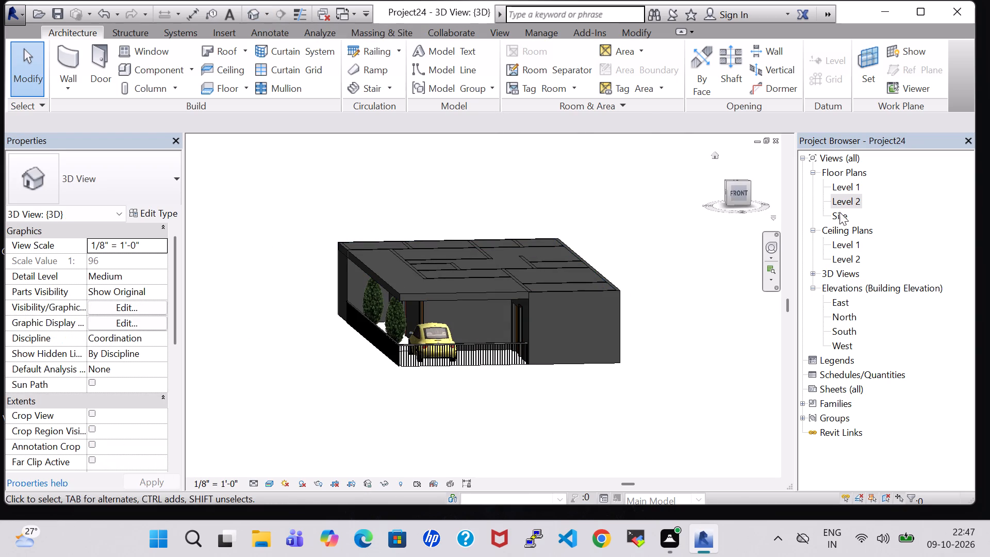
pyautogui.doubleClick(840, 187)
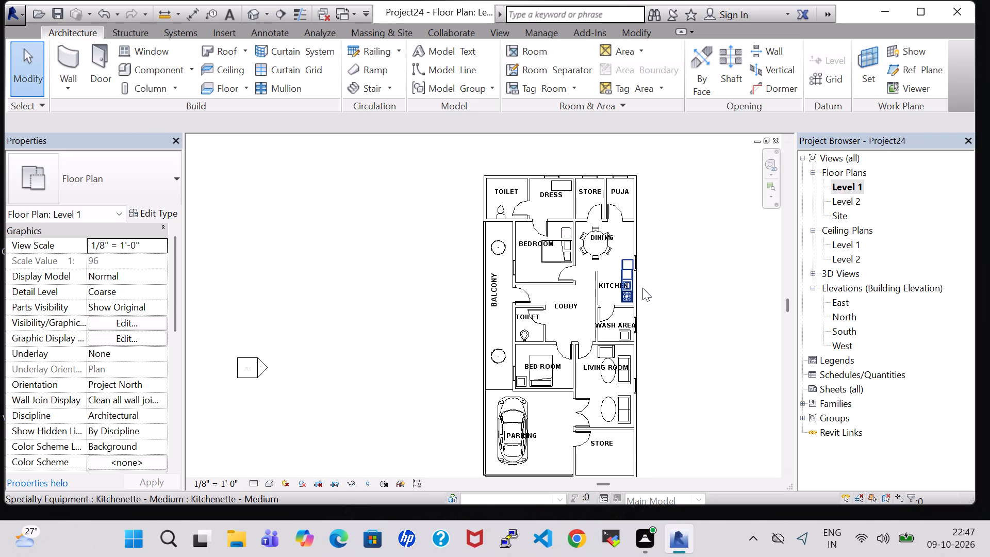
pyautogui.click(249, 9)
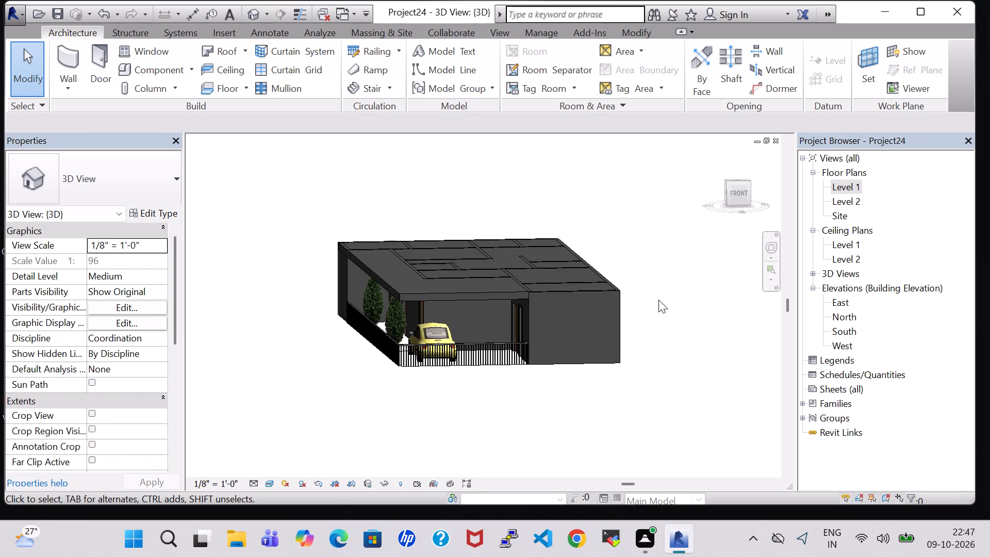
pyautogui.keyDown('shift'); pyautogui.moveTo(653, 267); pyautogui.dragTo(667, 249, button='middle'); pyautogui.keyUp('shift')
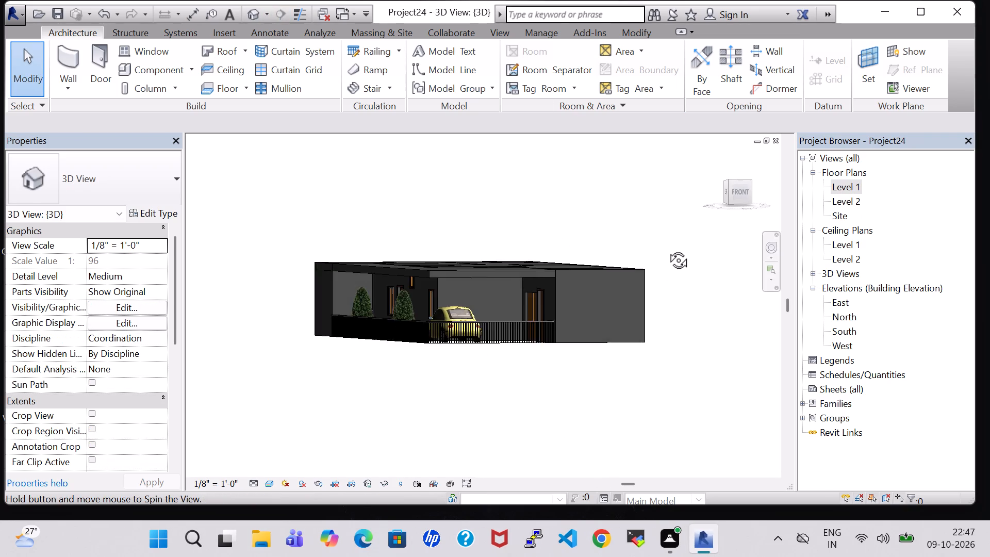
pyautogui.keyDown('shift'); pyautogui.moveTo(667, 249); pyautogui.dragTo(655, 212, button='middle'); pyautogui.keyUp('shift')
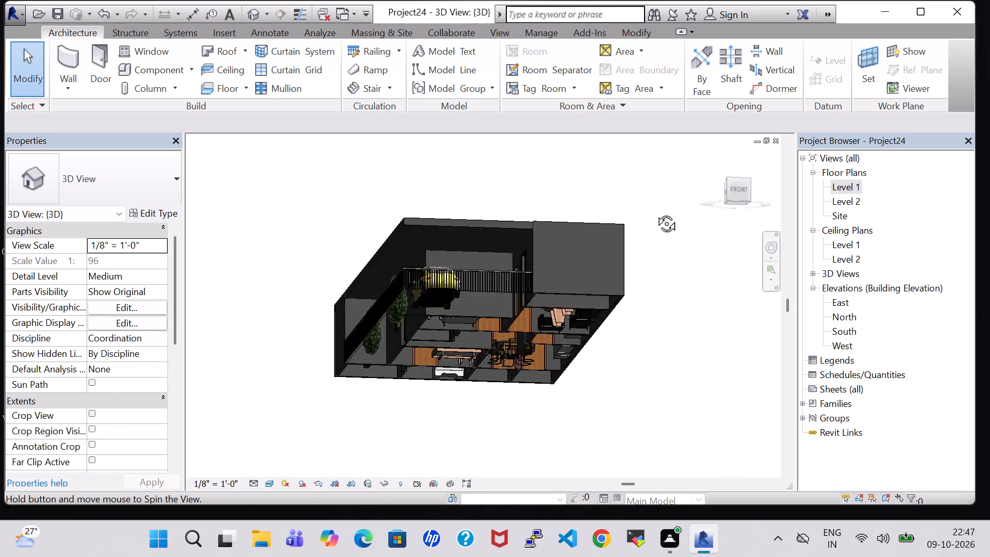
pyautogui.keyDown('shift'); pyautogui.moveTo(655, 212); pyautogui.dragTo(631, 264, button='middle'); pyautogui.keyUp('shift')
# On Level 2, draw 20' 0" high Generic - 8" walls along the rear, the kitchen-side length and the front of the STORE below.
pyautogui.doubleClick(857, 203)
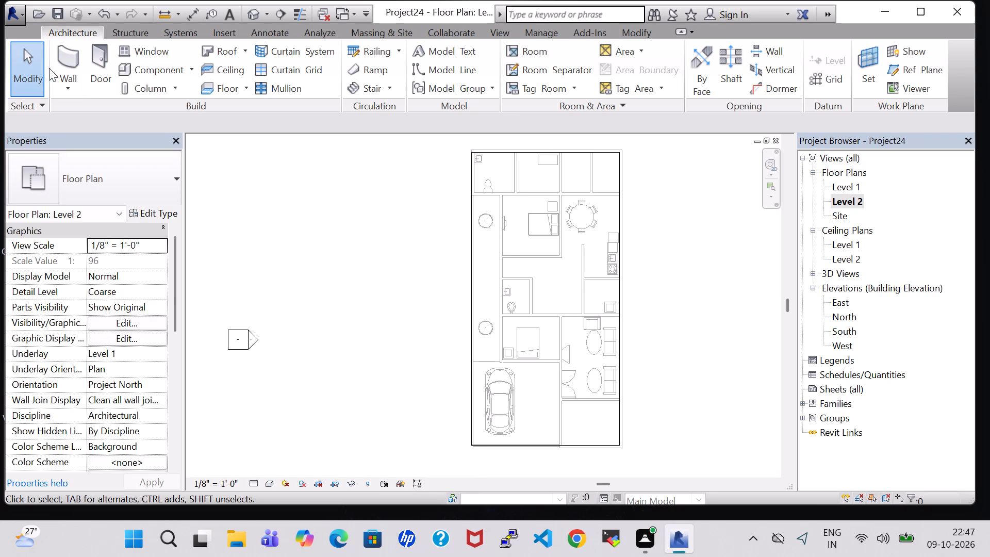
pyautogui.click(62, 60)
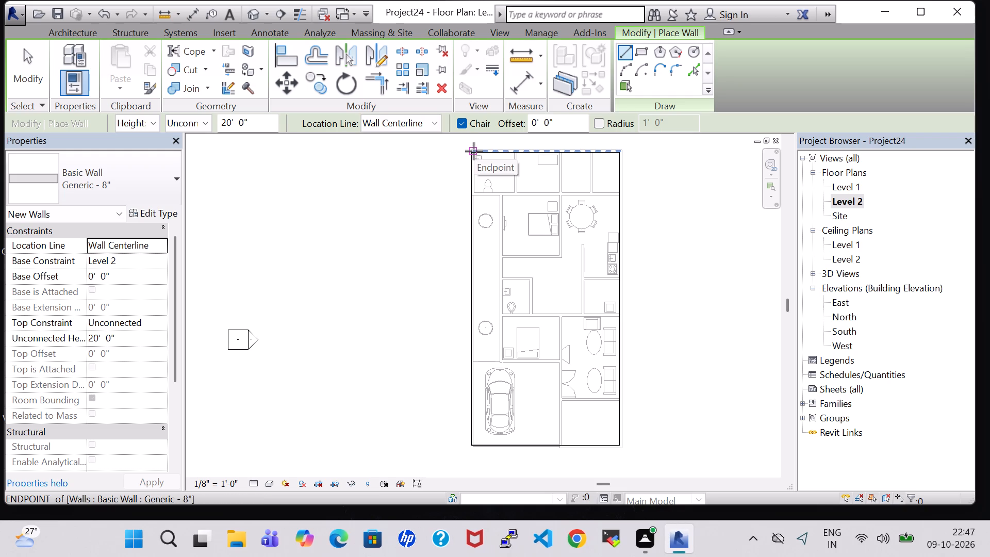
pyautogui.click(474, 151)
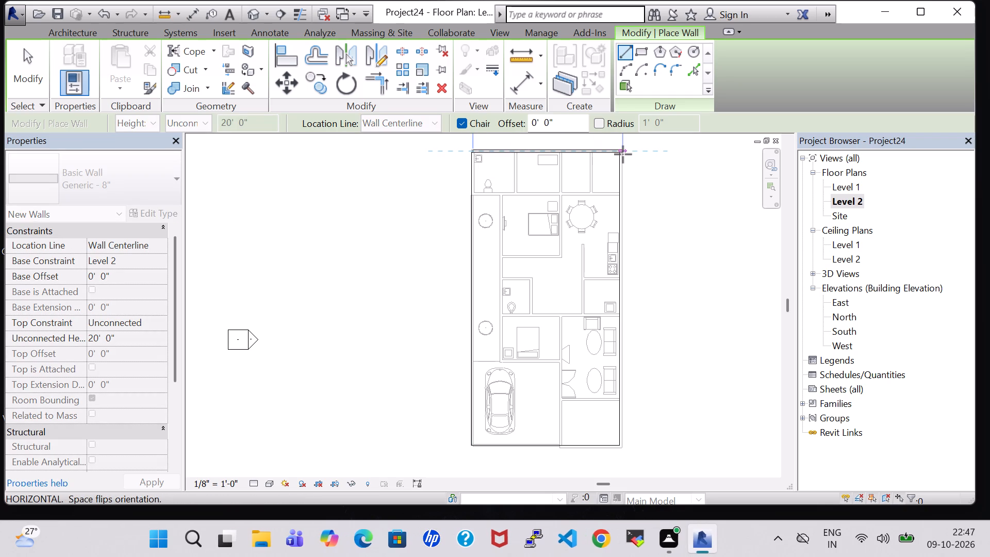
pyautogui.click(621, 154)
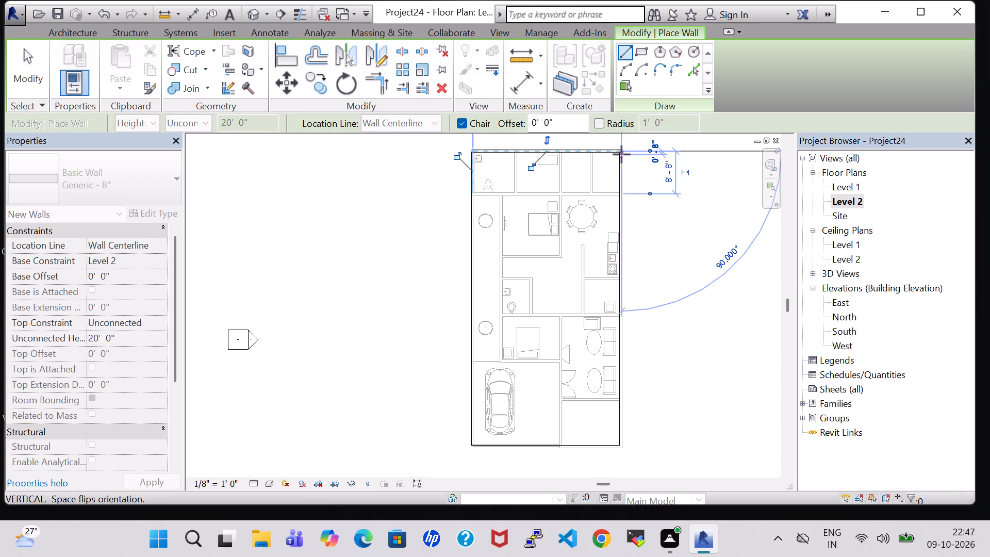
pyautogui.click(621, 447)
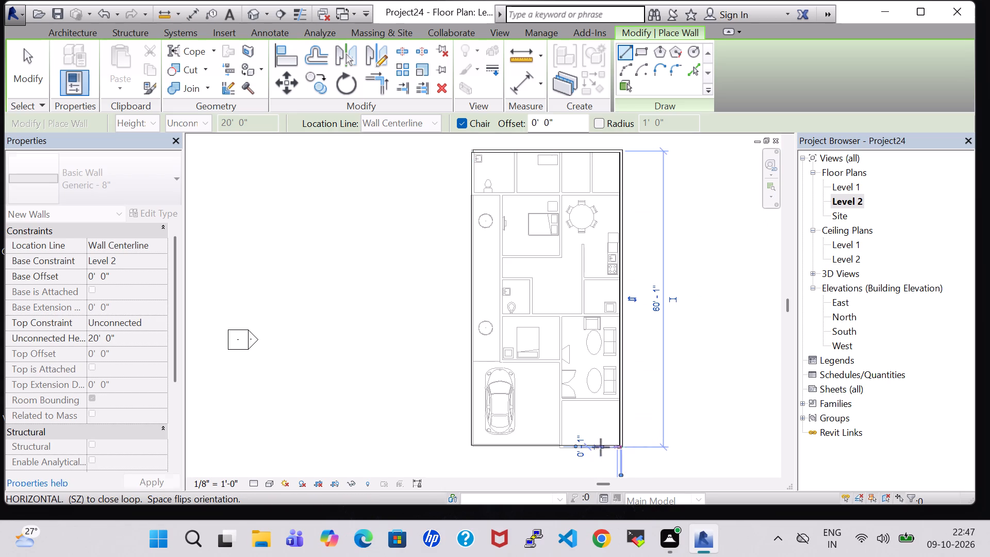
pyautogui.click(560, 447)
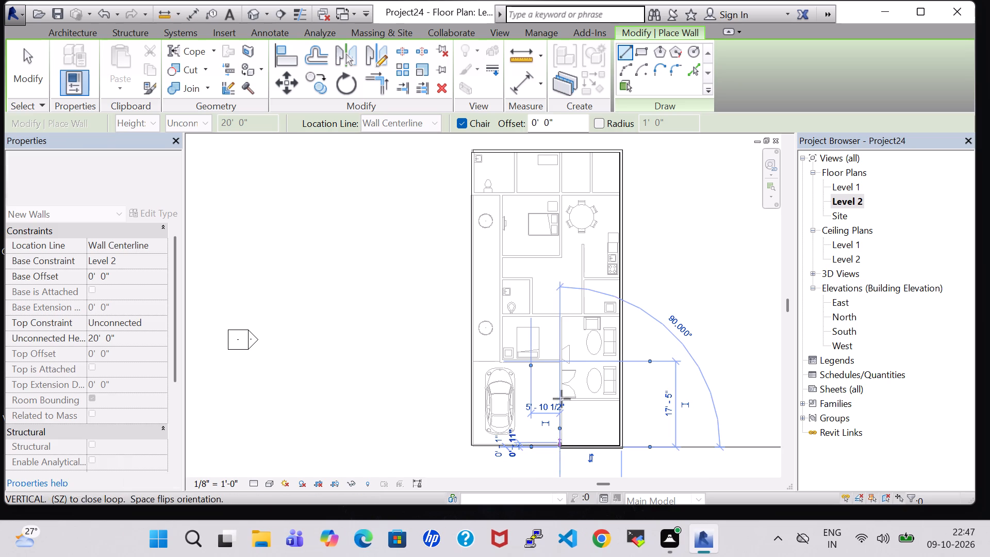
pyautogui.press('Escape')
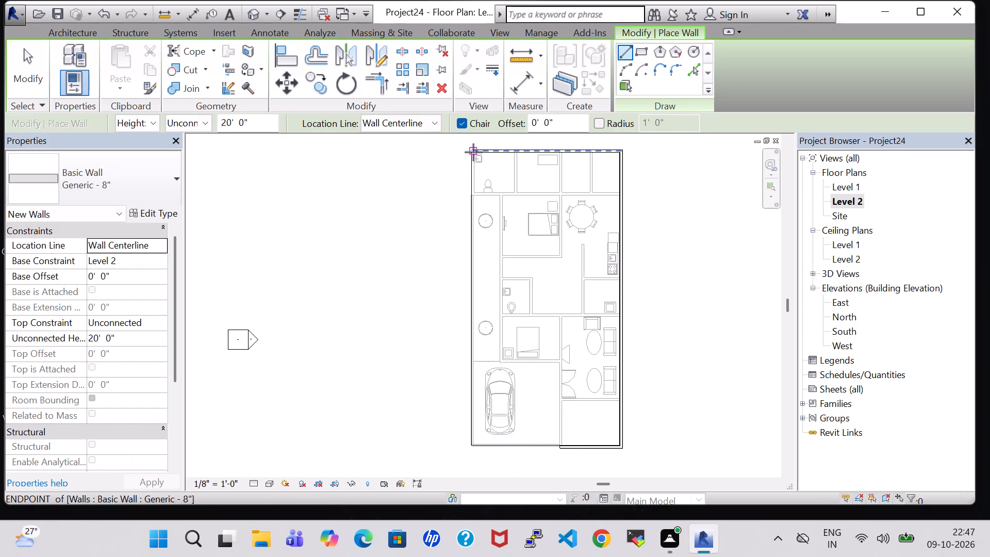
# Draw Generic - 8" walls enclosing the rear bathroom area and the bedroom below, stepped in 5' 9", with a 12' 2" dividing wall.
pyautogui.click(473, 152)
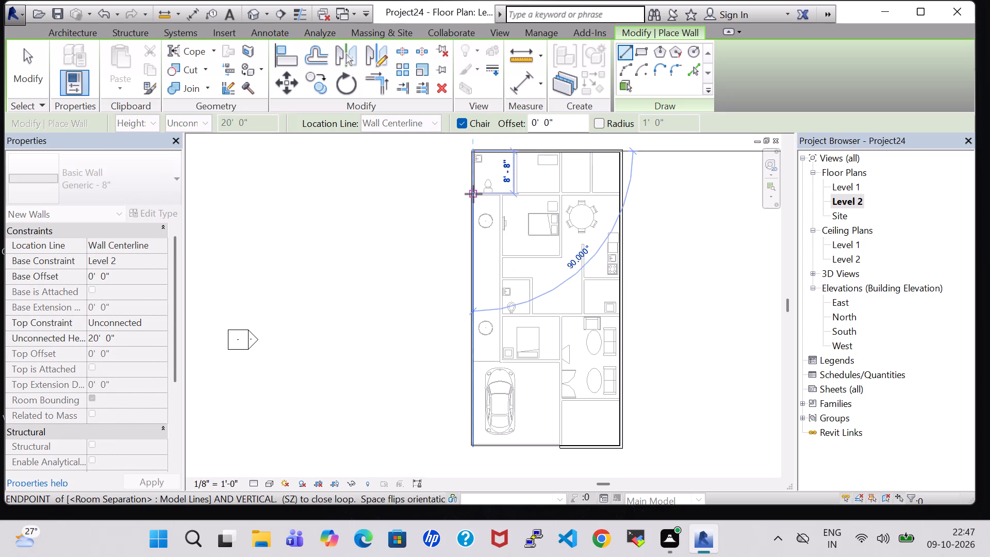
pyautogui.click(472, 195)
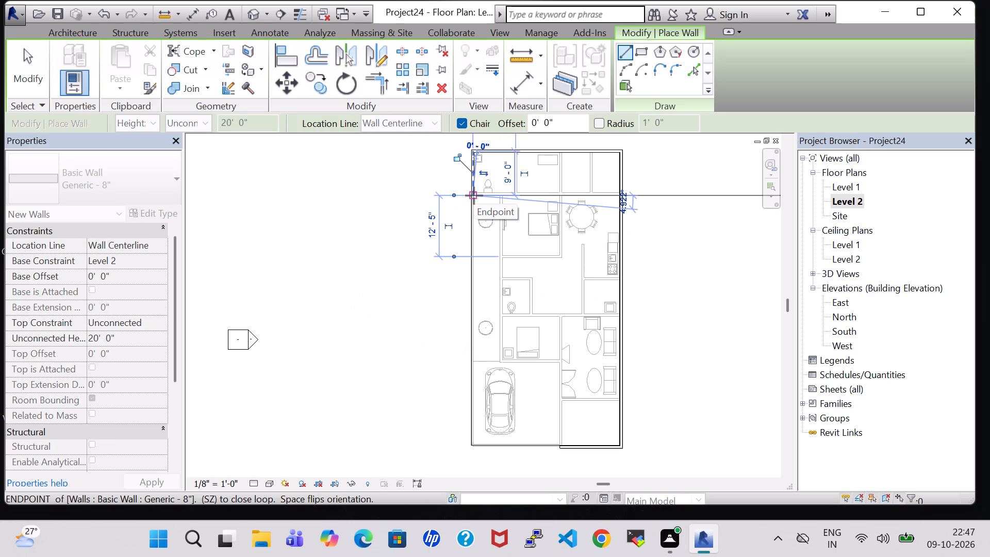
pyautogui.click(501, 195)
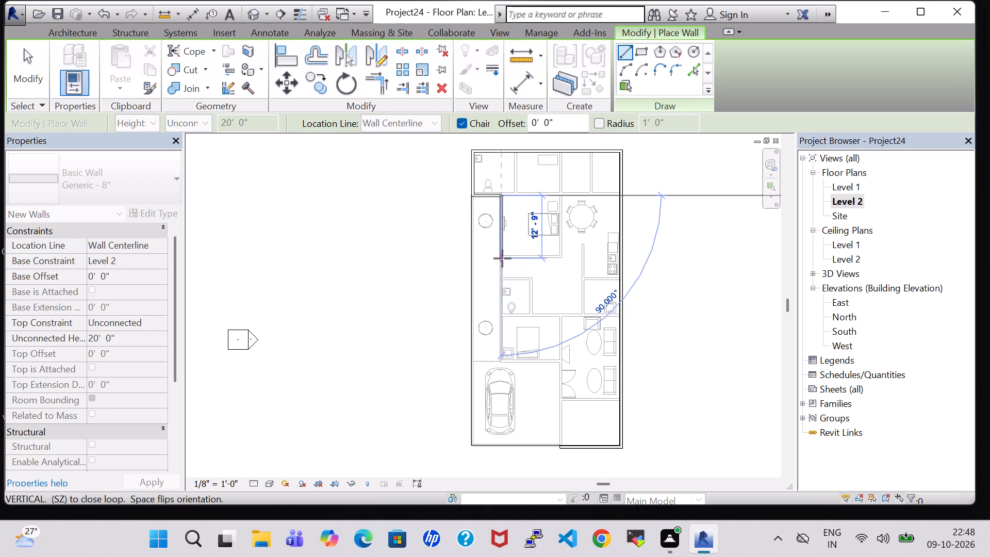
pyautogui.click(502, 258)
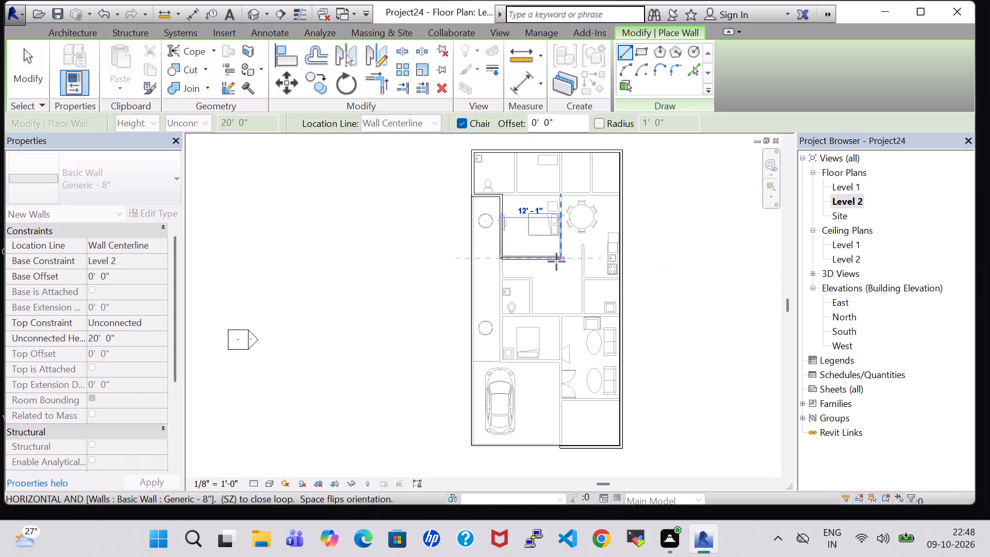
pyautogui.click(561, 258)
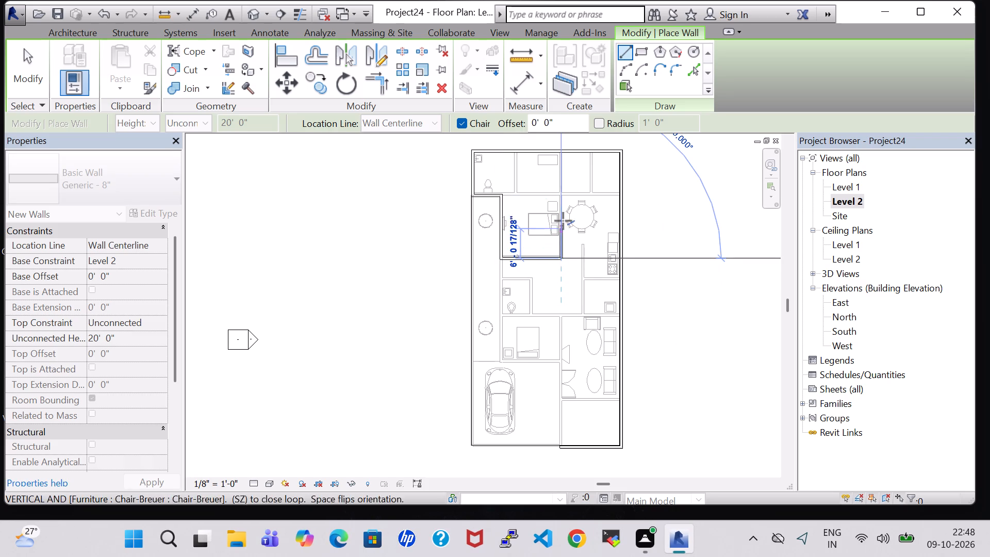
pyautogui.click(559, 152)
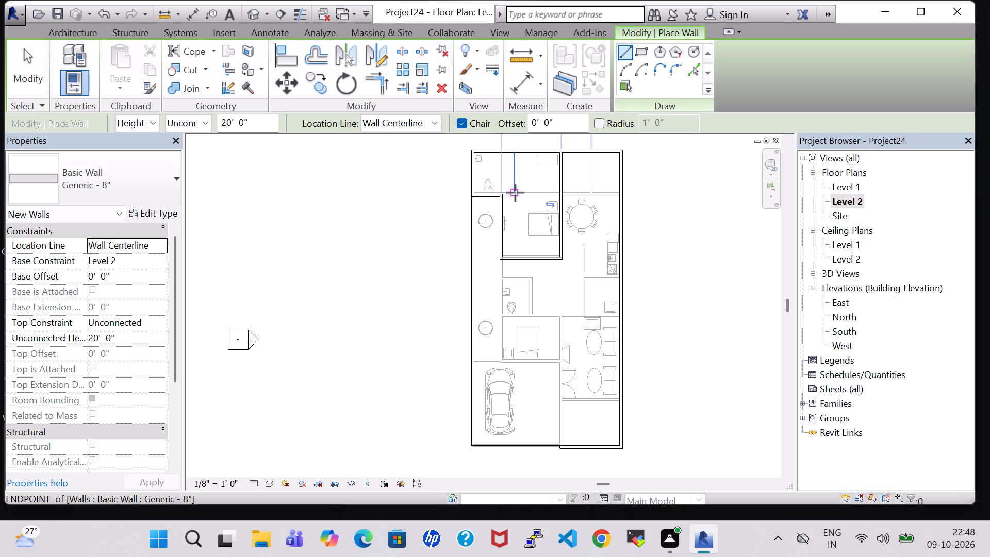
pyautogui.click(501, 196)
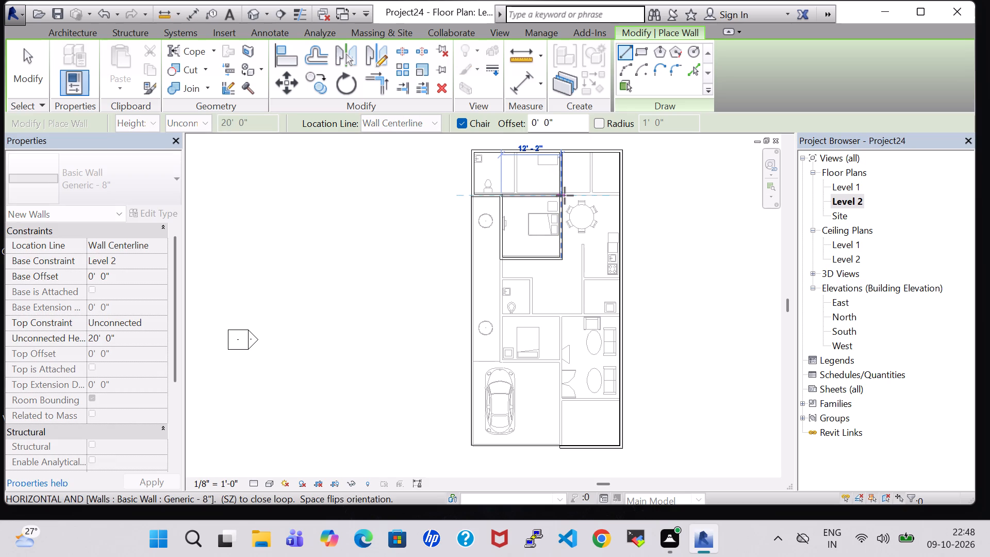
pyautogui.click(560, 195)
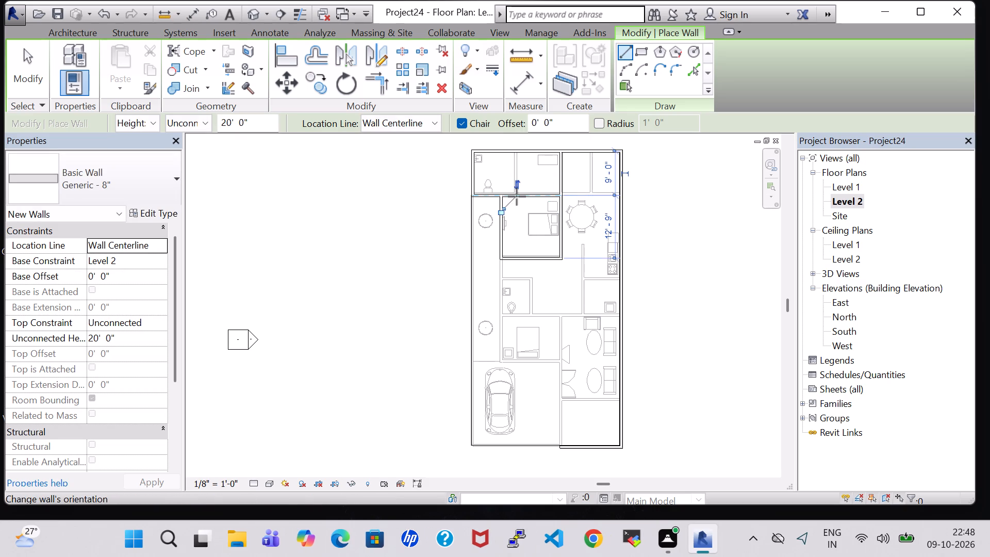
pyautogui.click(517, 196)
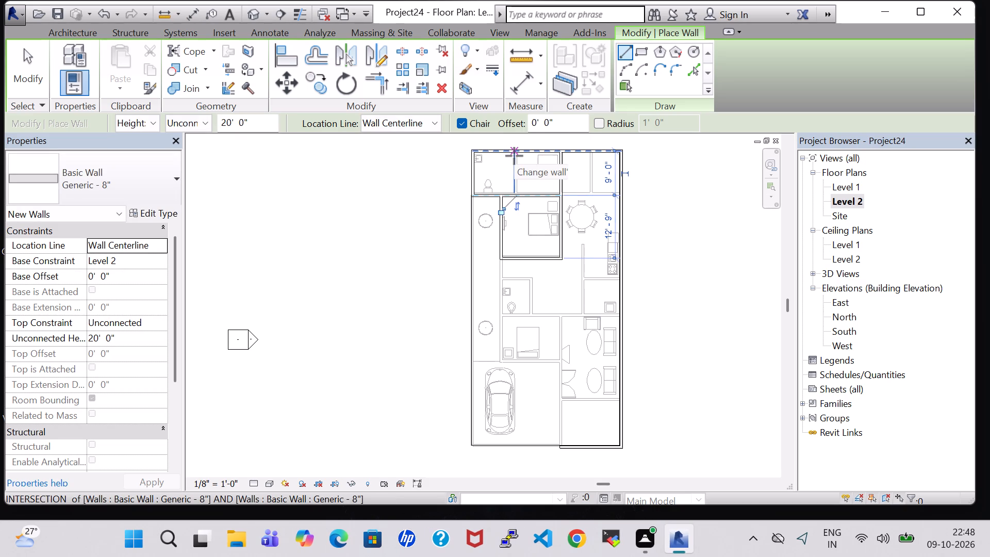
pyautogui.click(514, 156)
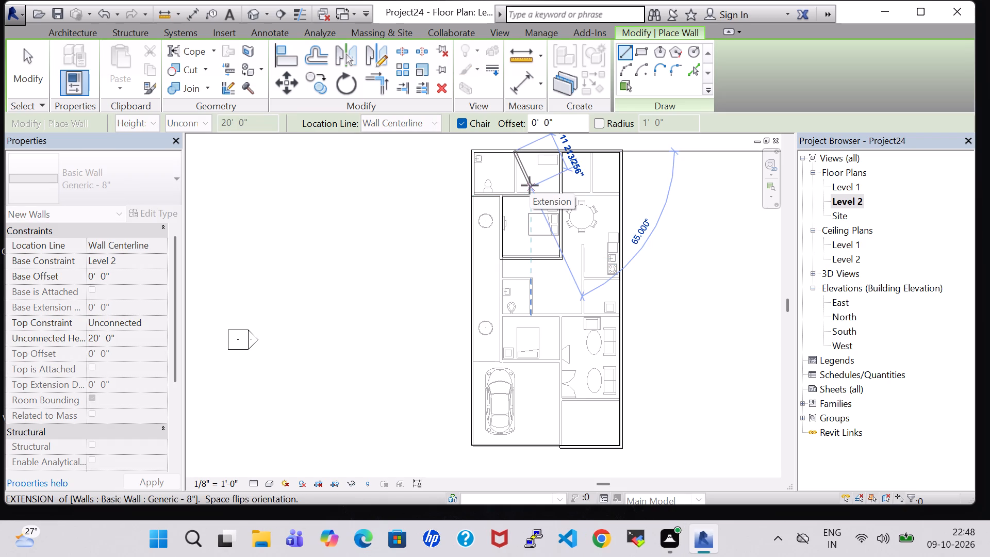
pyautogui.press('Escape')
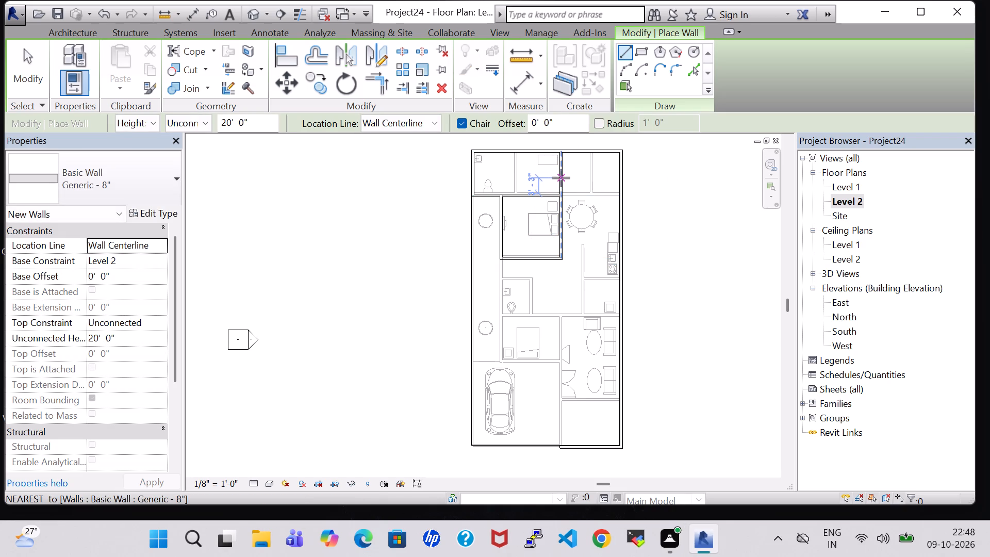
# Draw two cross walls from the bedroom-side wall to the kitchen-side outer wall, one across the small rear rooms, one between dining table and kitchen.
pyautogui.click(561, 178)
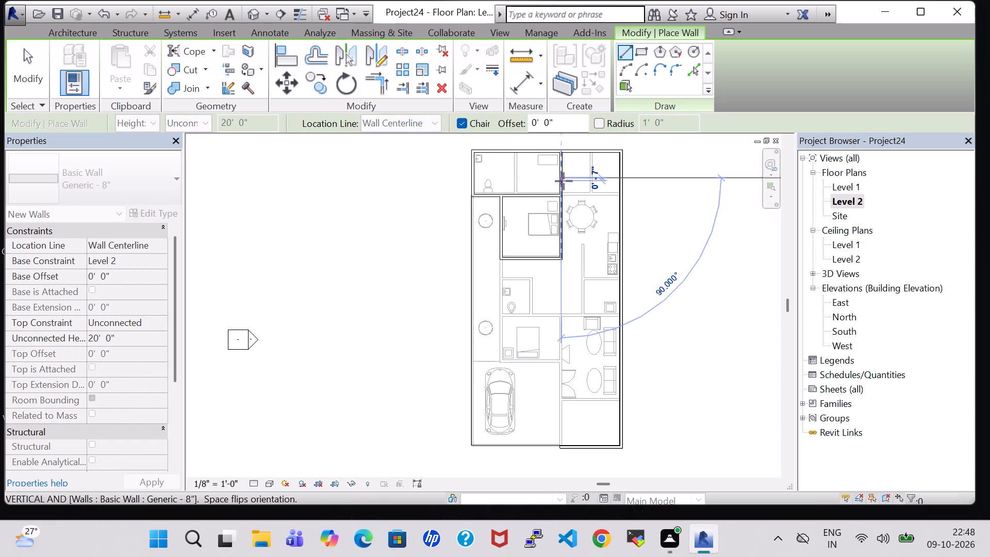
pyautogui.click(623, 179)
pyautogui.press('Escape')
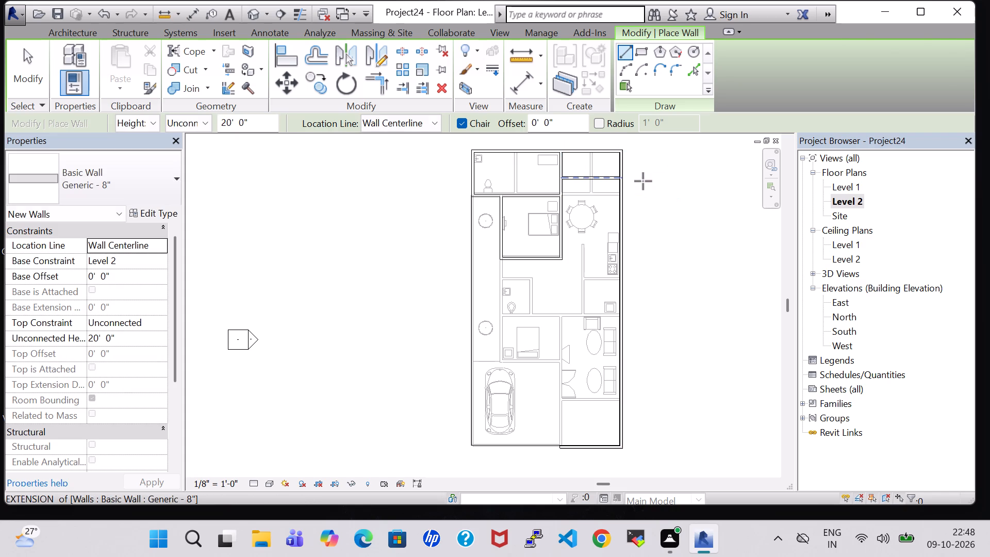
pyautogui.press('Escape')
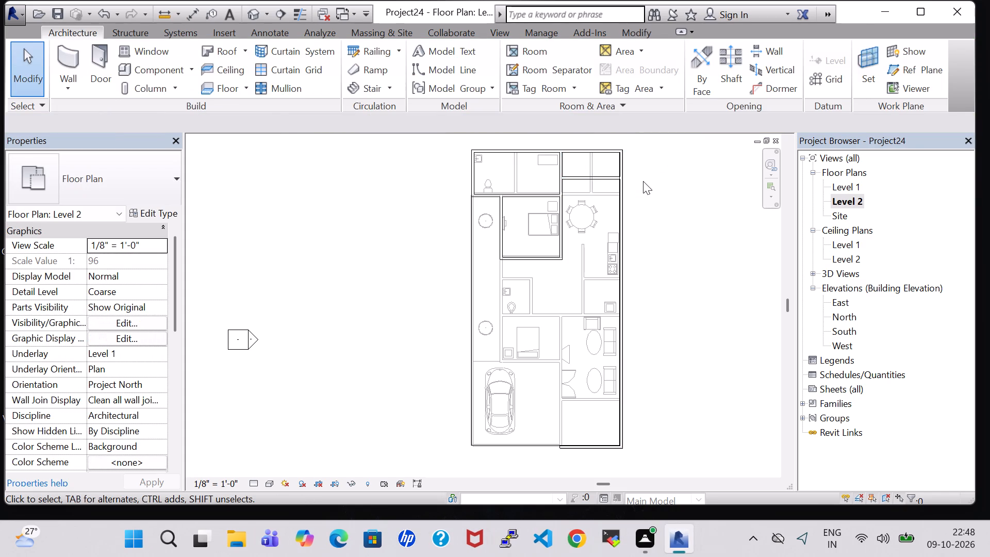
pyautogui.click(68, 59)
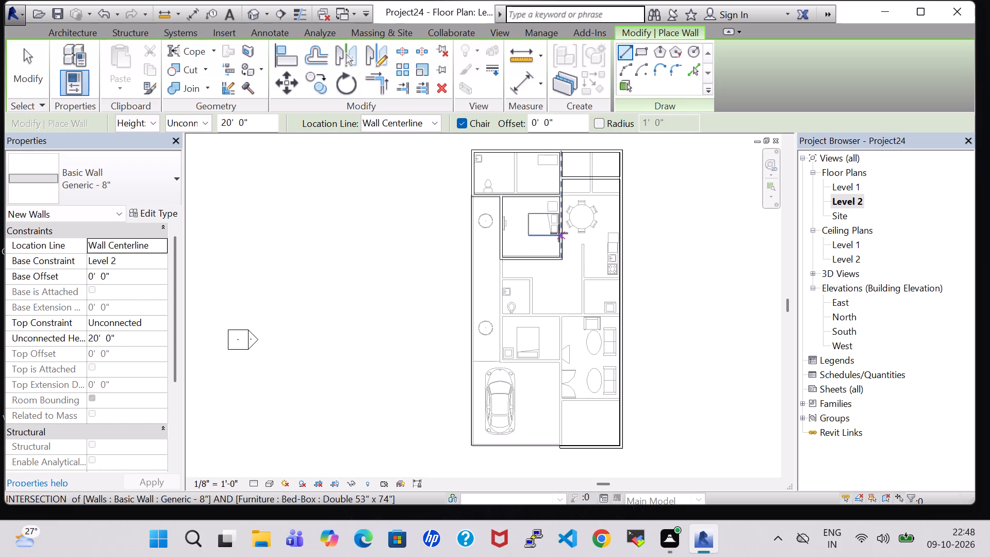
pyautogui.scroll(6, 559, 229)
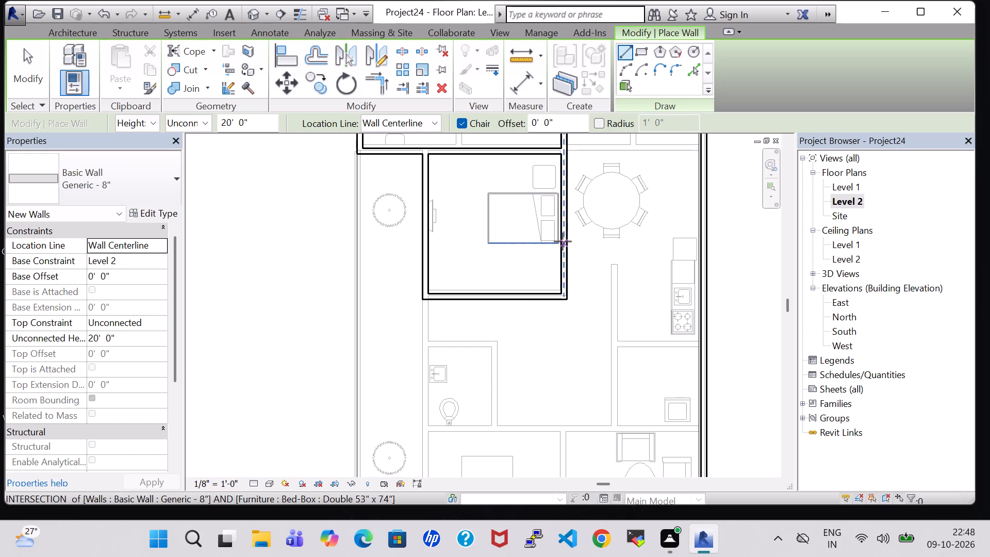
pyautogui.click(563, 241)
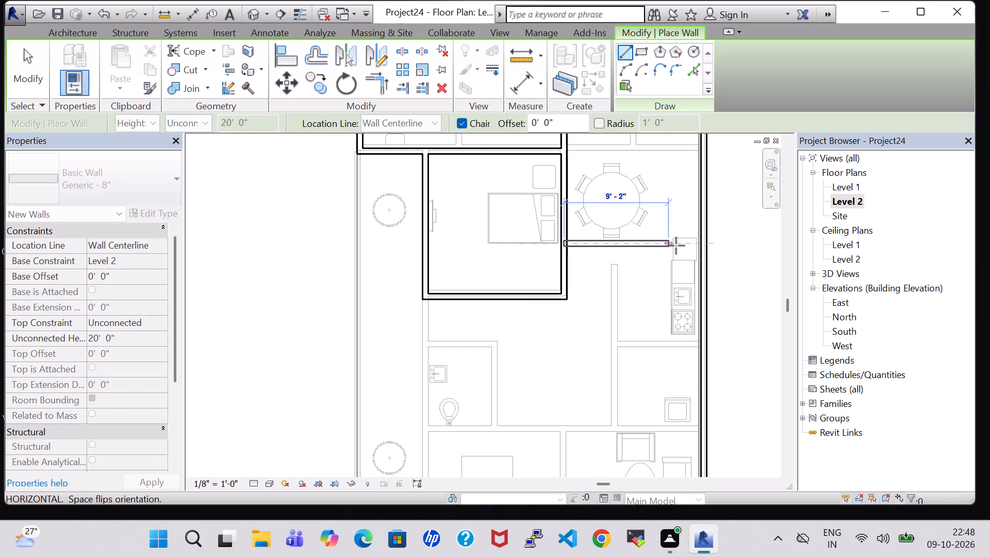
pyautogui.click(702, 247)
pyautogui.press('Escape')
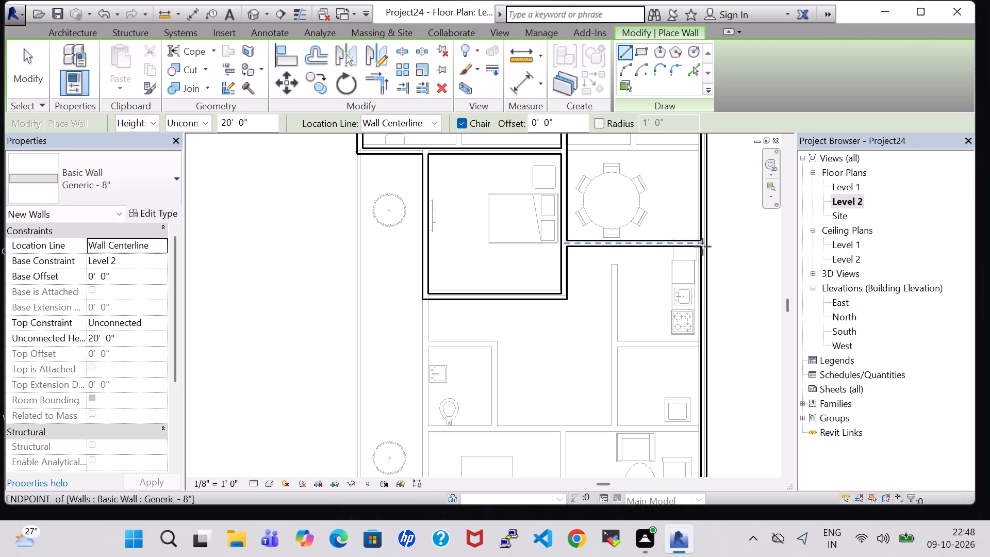
pyautogui.press('Escape')
# Draw a 20' 11" wall from the upper bedroom's corner to the car porch, continuing 12' 1" across and back around the front bedroom.
pyautogui.scroll(-3, 702, 247)
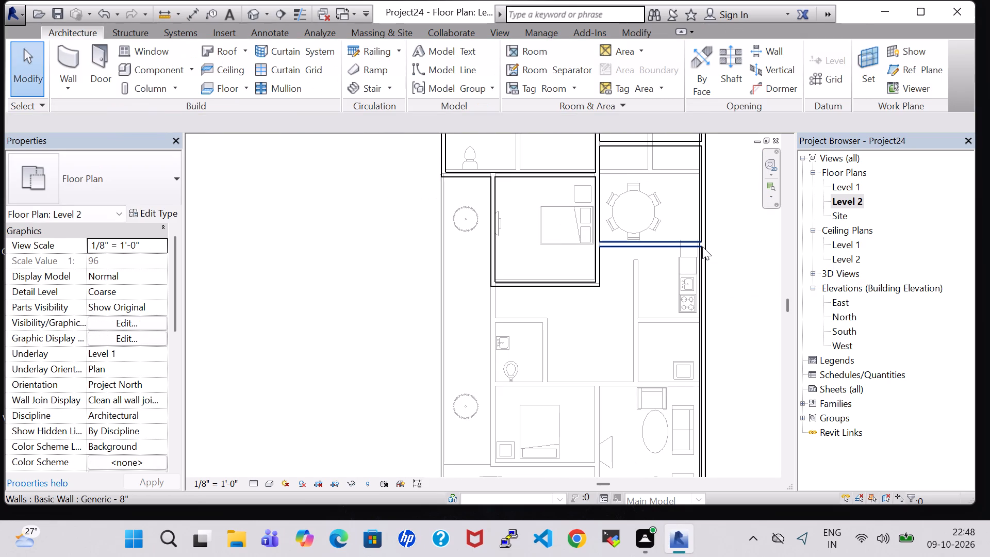
pyautogui.click(64, 58)
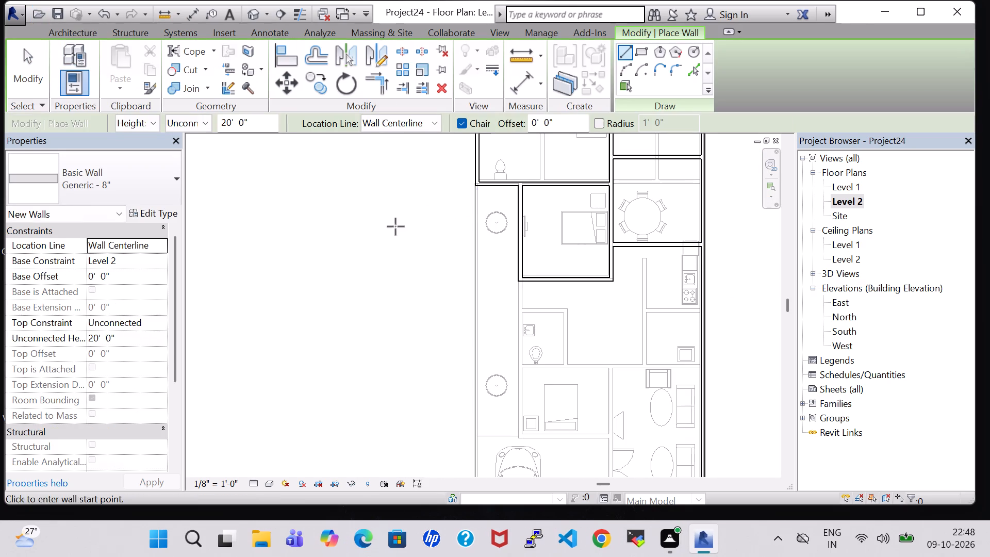
pyautogui.click(521, 279)
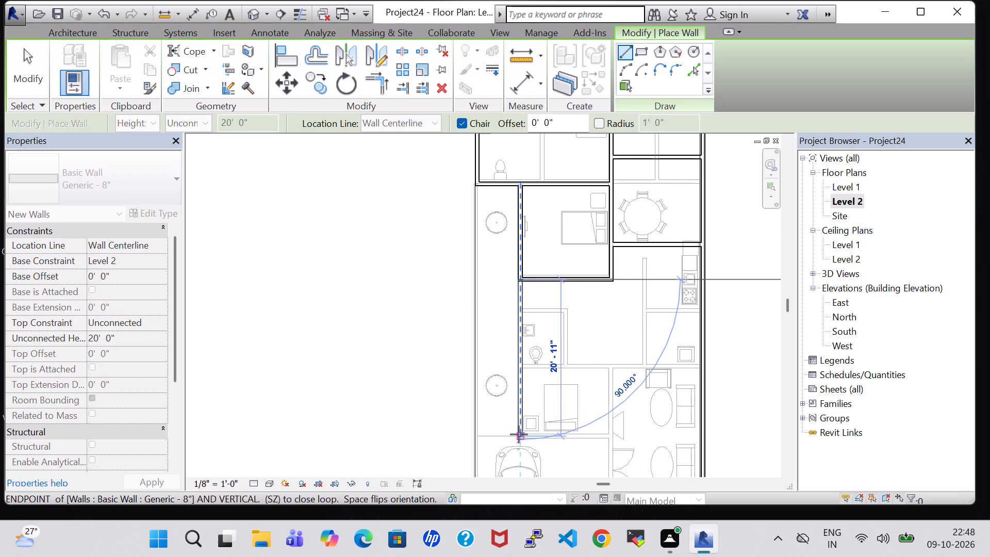
pyautogui.click(519, 434)
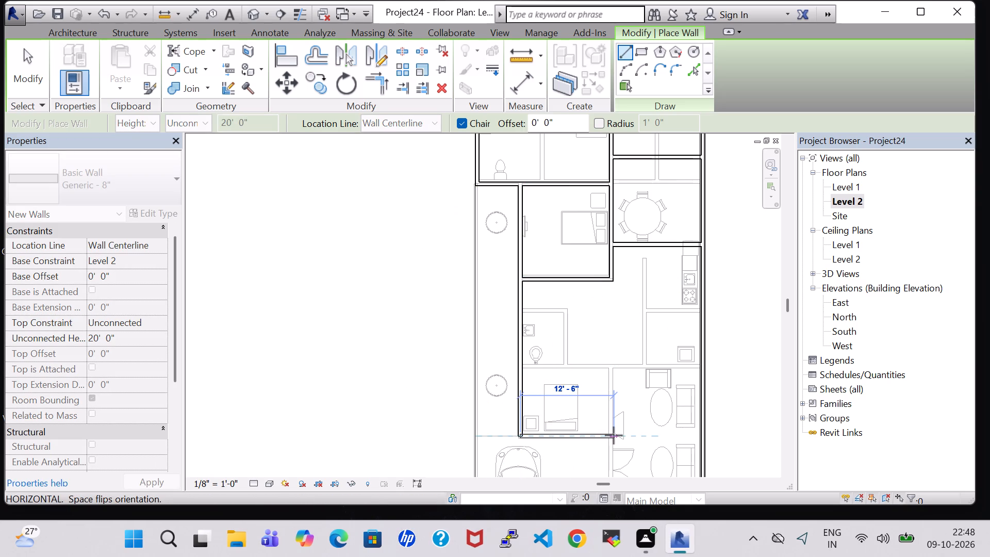
pyautogui.click(612, 435)
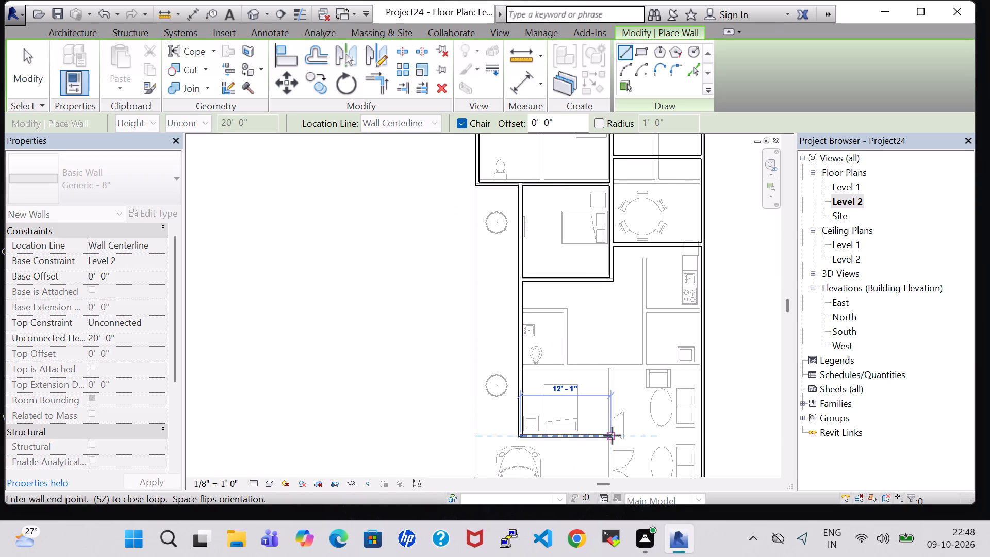
pyautogui.click(613, 364)
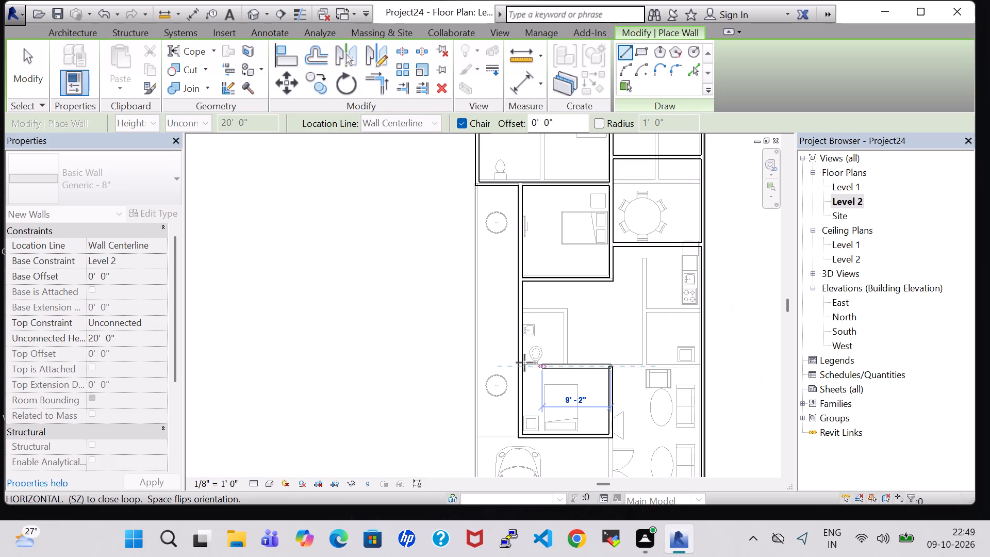
pyautogui.click(521, 363)
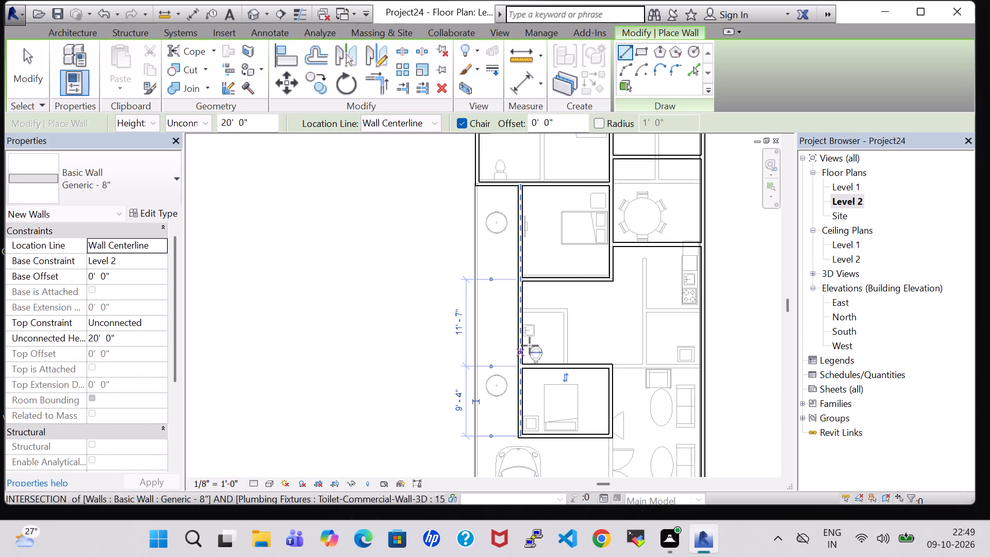
# Draw an 11' 7" partition between the two bedrooms along the passage side of the bathroom.
pyautogui.click(568, 282)
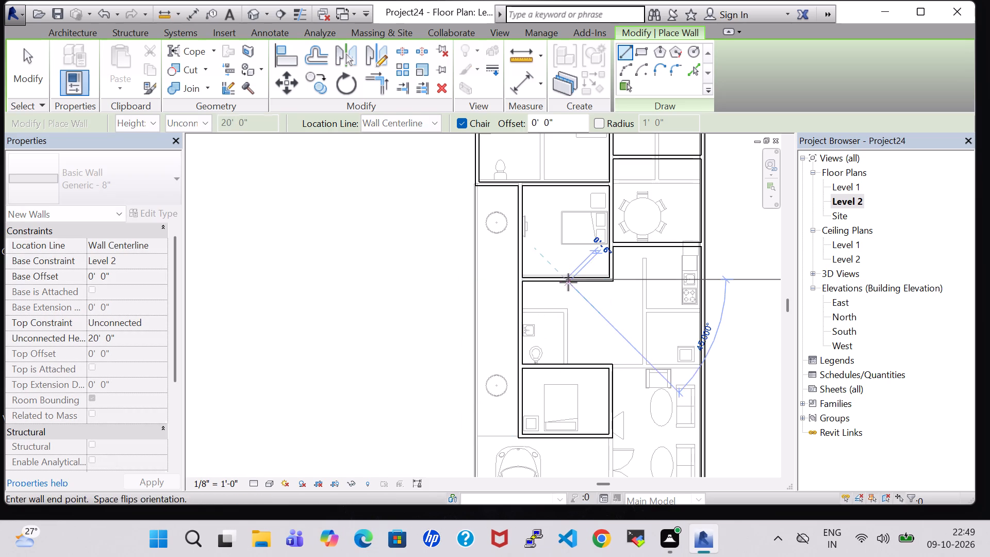
pyautogui.click(568, 361)
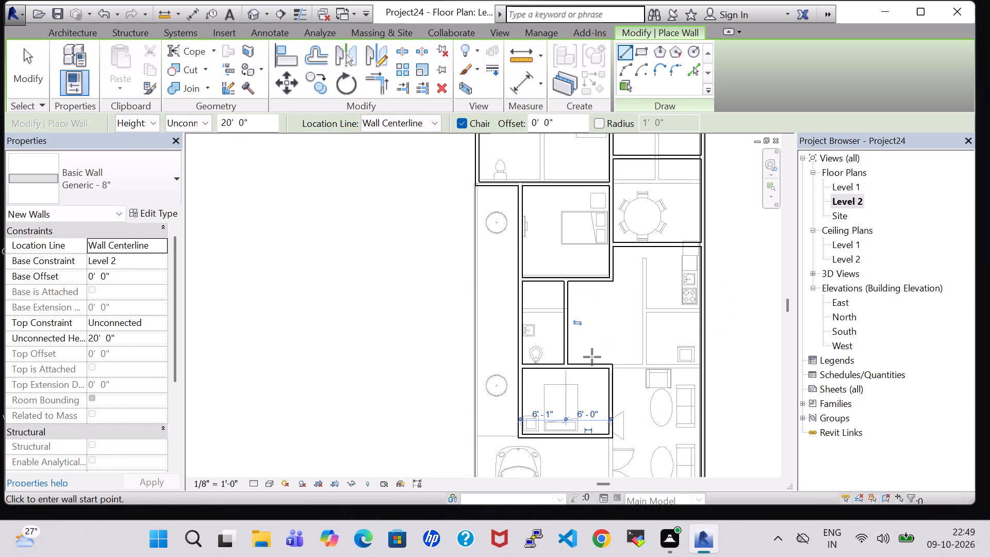
# Draw a wall about 12' 1" long across the front of the sitting room, from the double door's end to the outer wall.
pyautogui.scroll(-1, 592, 357)
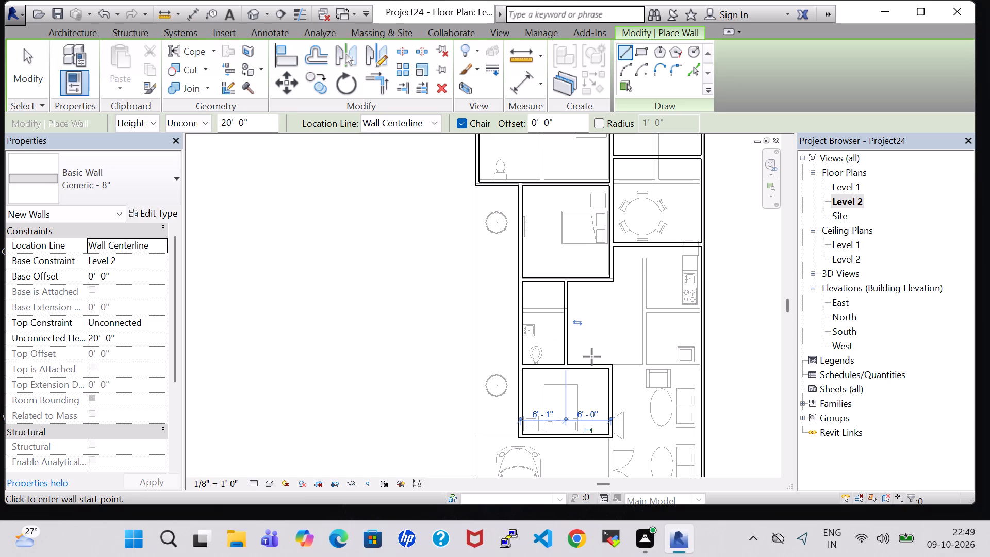
pyautogui.scroll(-2, 592, 357)
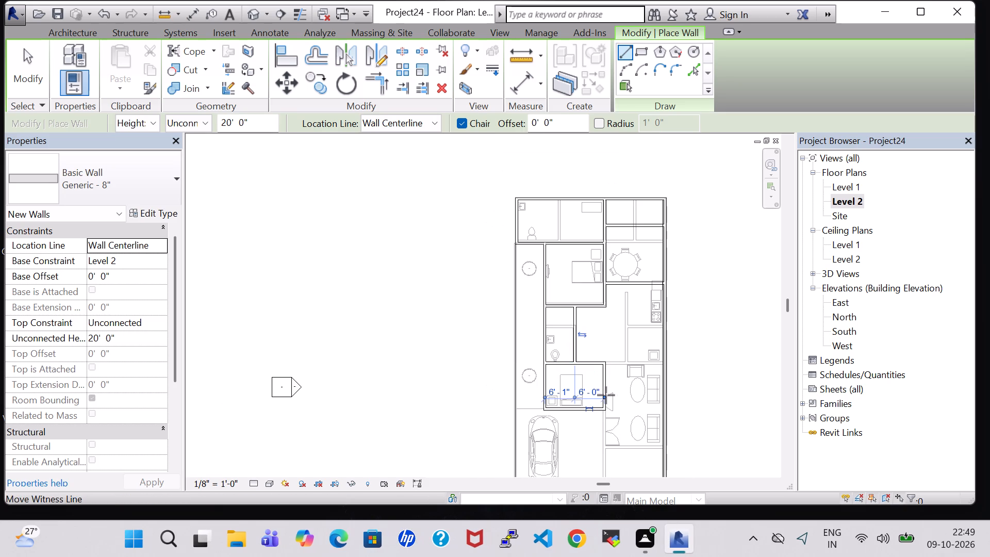
pyautogui.click(606, 447)
pyautogui.click(665, 448)
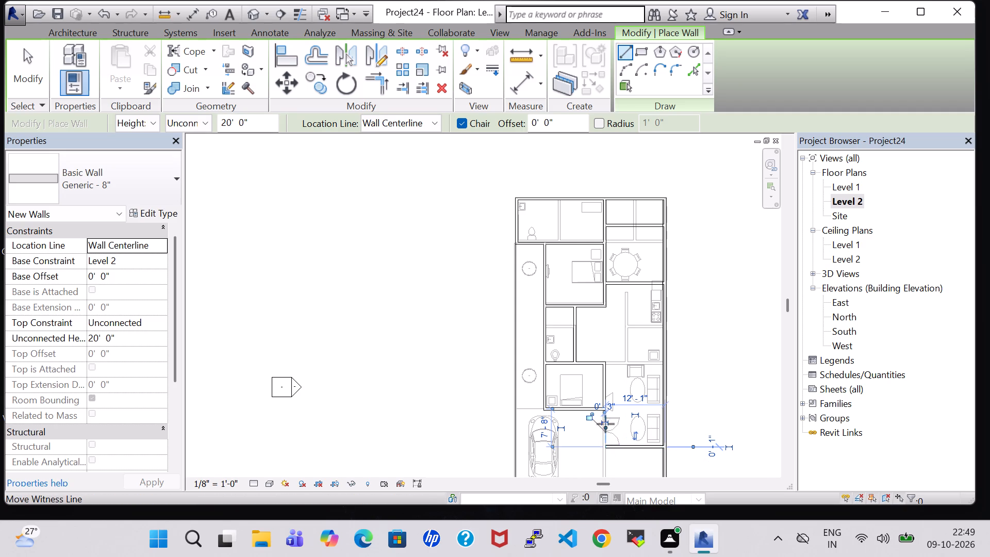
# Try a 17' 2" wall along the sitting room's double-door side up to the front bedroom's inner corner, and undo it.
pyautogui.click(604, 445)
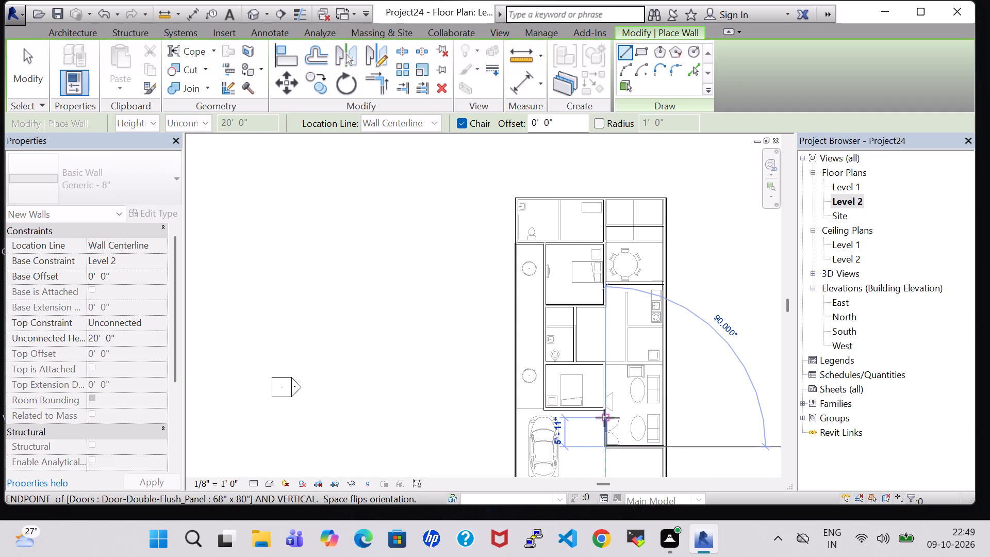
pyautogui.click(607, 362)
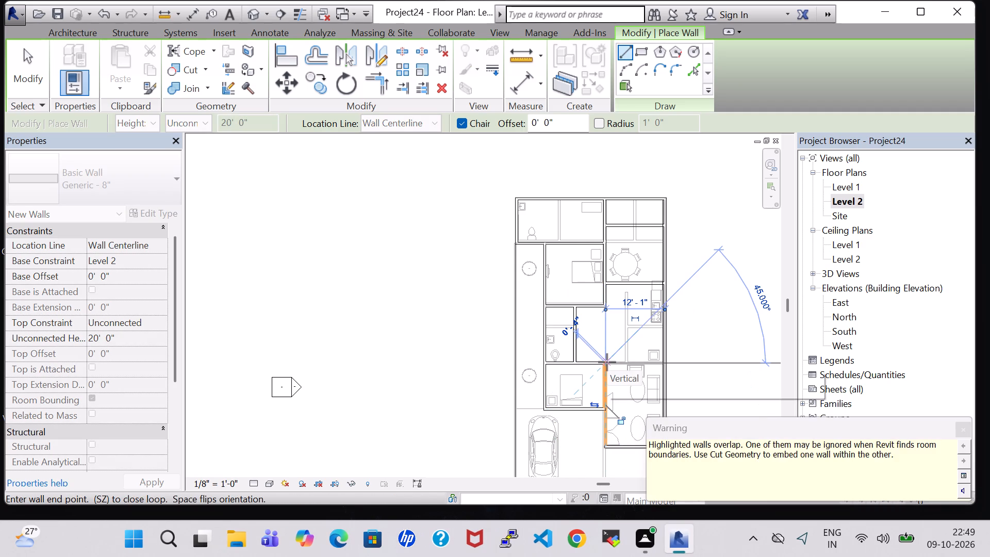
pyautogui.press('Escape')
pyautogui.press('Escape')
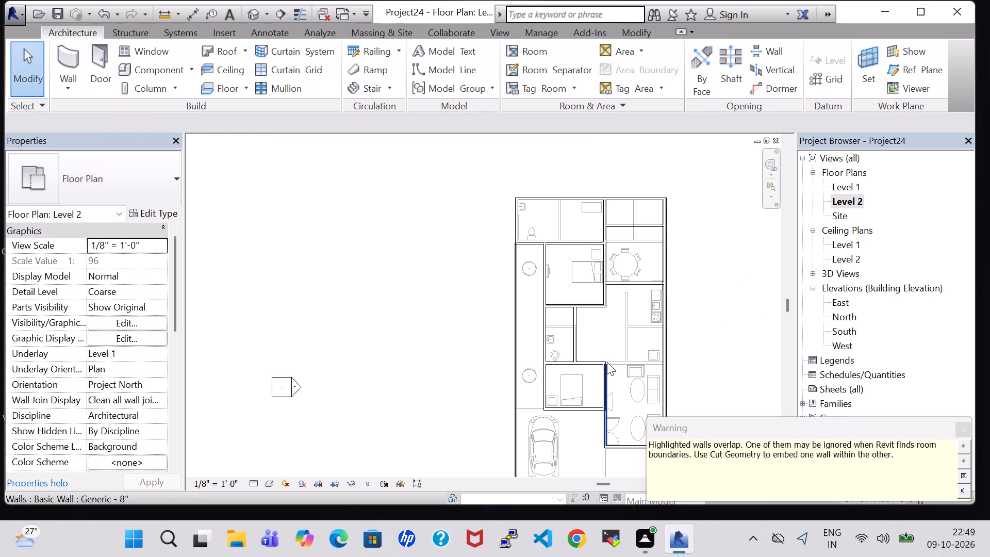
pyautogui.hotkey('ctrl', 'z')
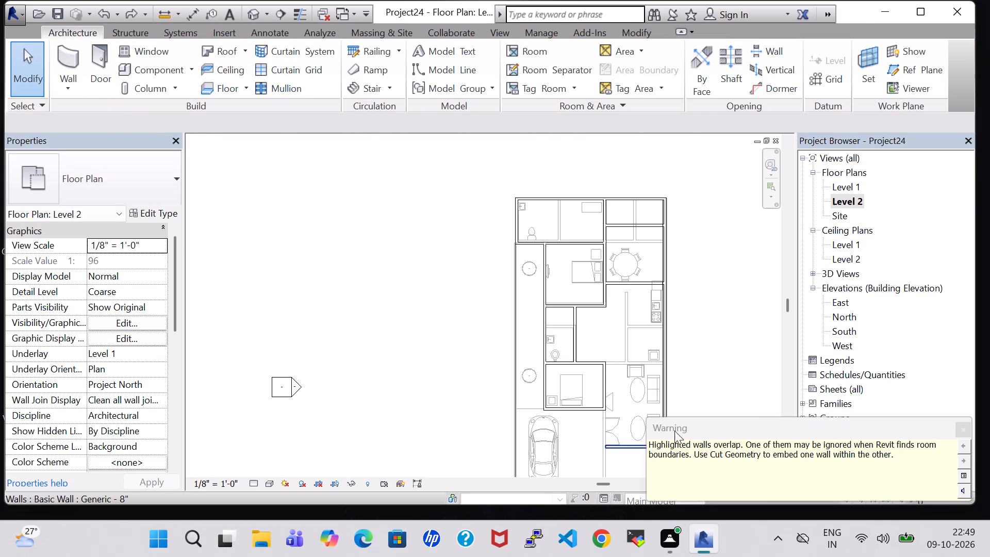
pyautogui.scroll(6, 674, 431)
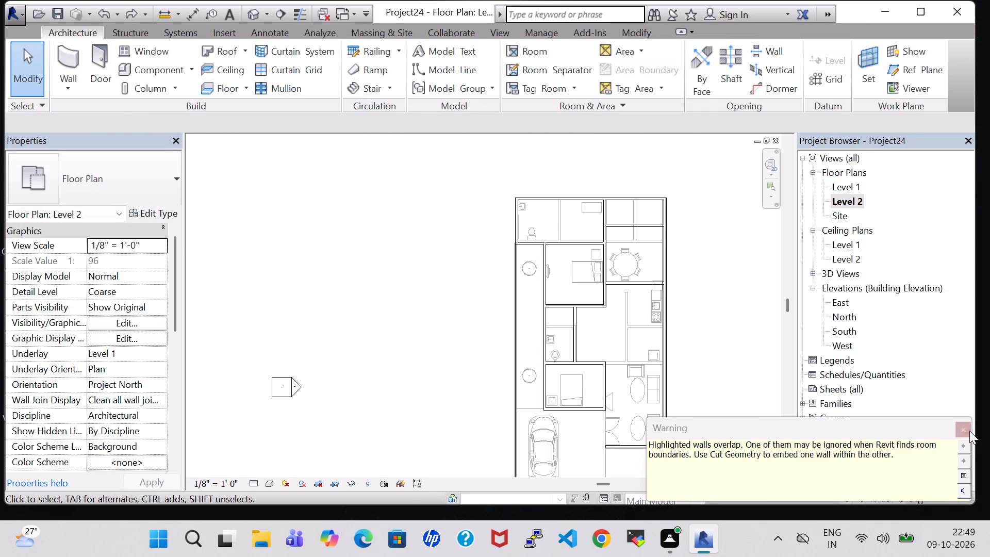
# Draw a wall about 7' 2" long on the sitting room's double-door side, from its front wall's end to the front bedroom's outer corner.
pyautogui.click(969, 431)
pyautogui.click(71, 52)
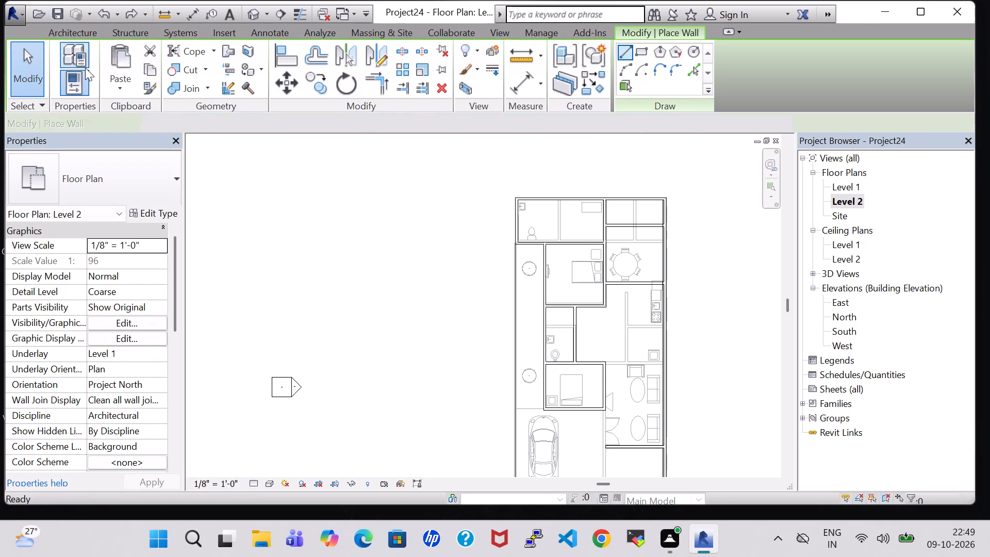
pyautogui.click(605, 448)
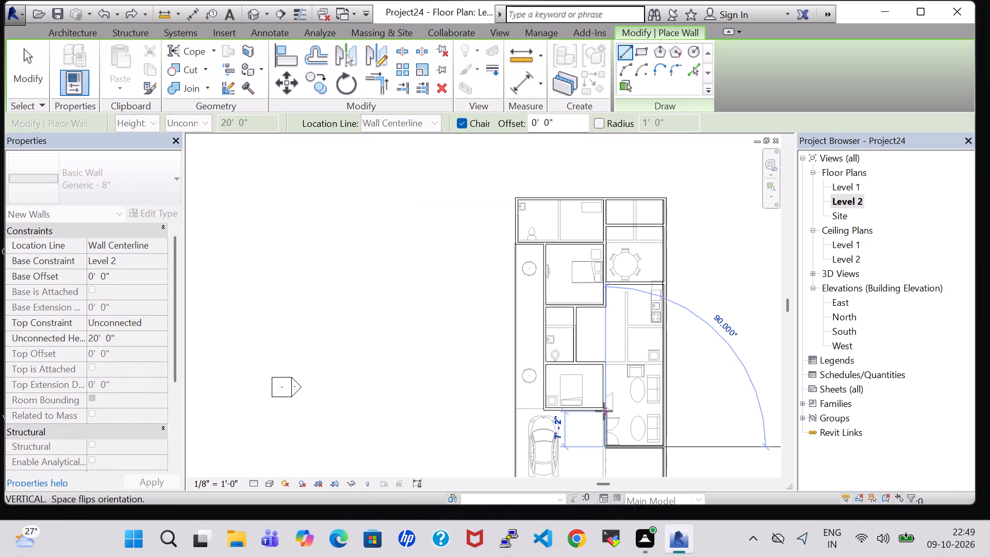
pyautogui.click(604, 411)
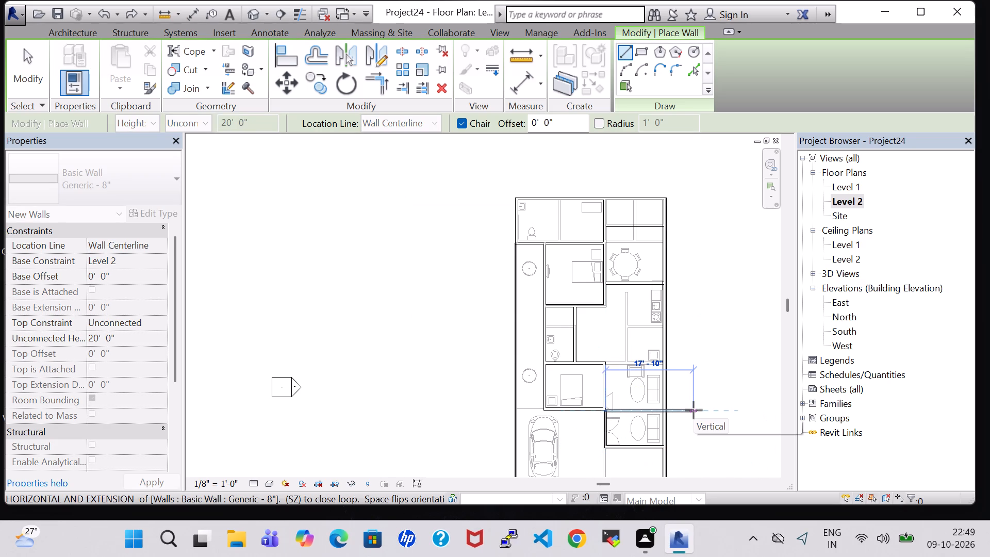
pyautogui.press('Escape')
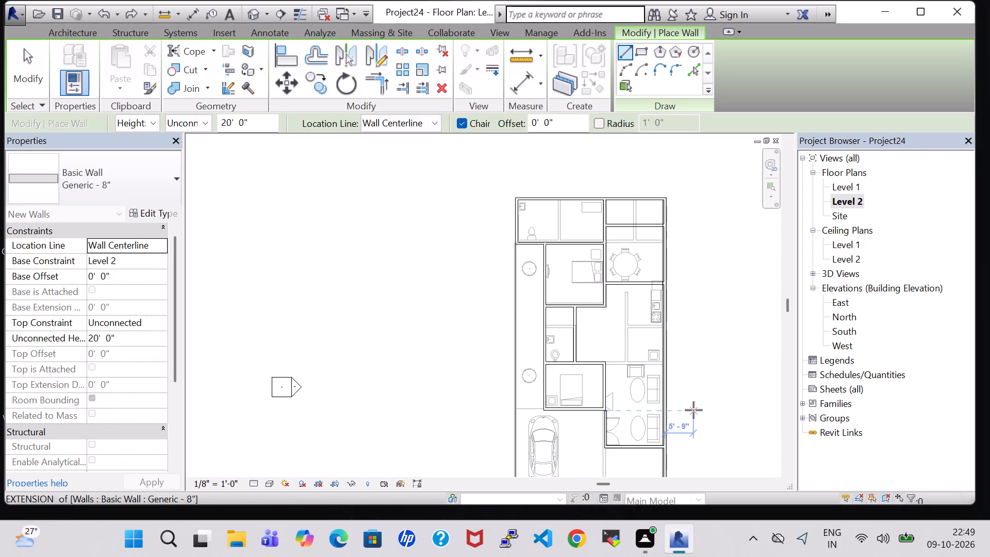
# Draw a wall about 12' 4" from the front bedroom's inner corner to the outer wall, doubling back about 8' to the kitchen-side partition line.
pyautogui.click(604, 364)
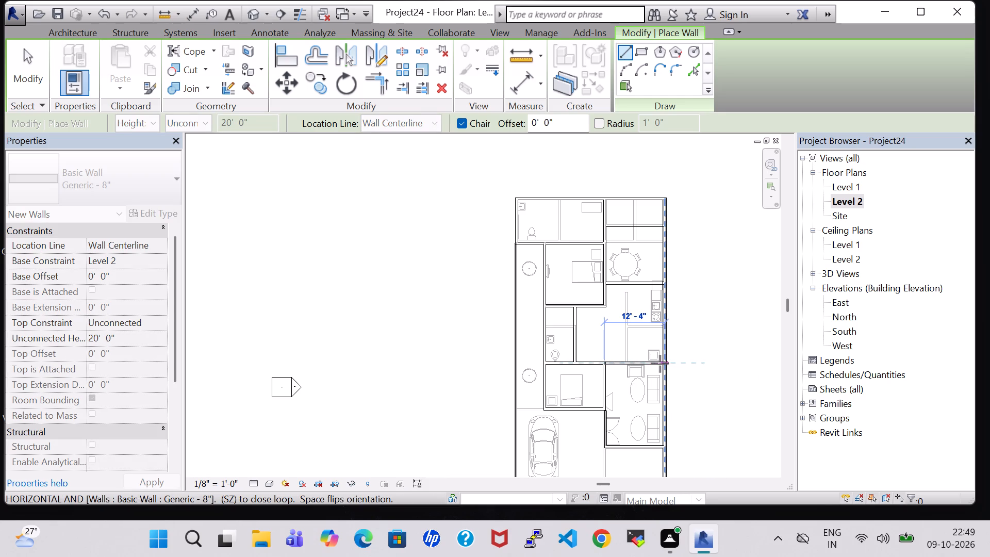
pyautogui.click(660, 364)
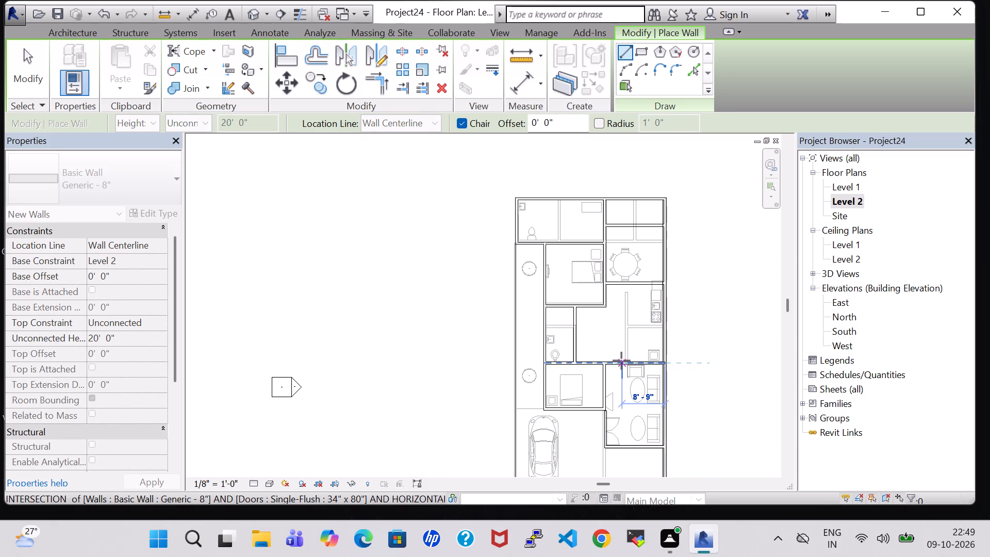
pyautogui.scroll(5, 635, 362)
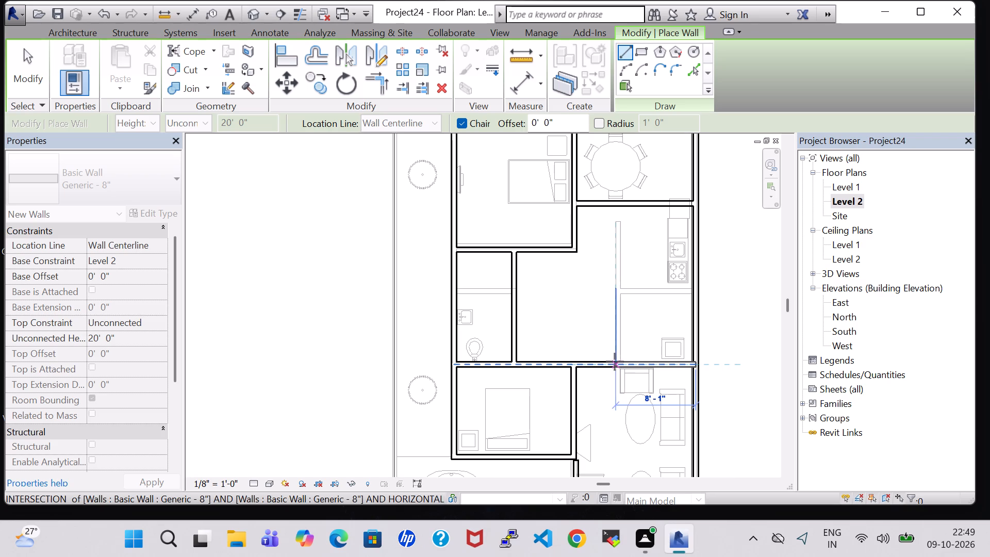
pyautogui.click(617, 363)
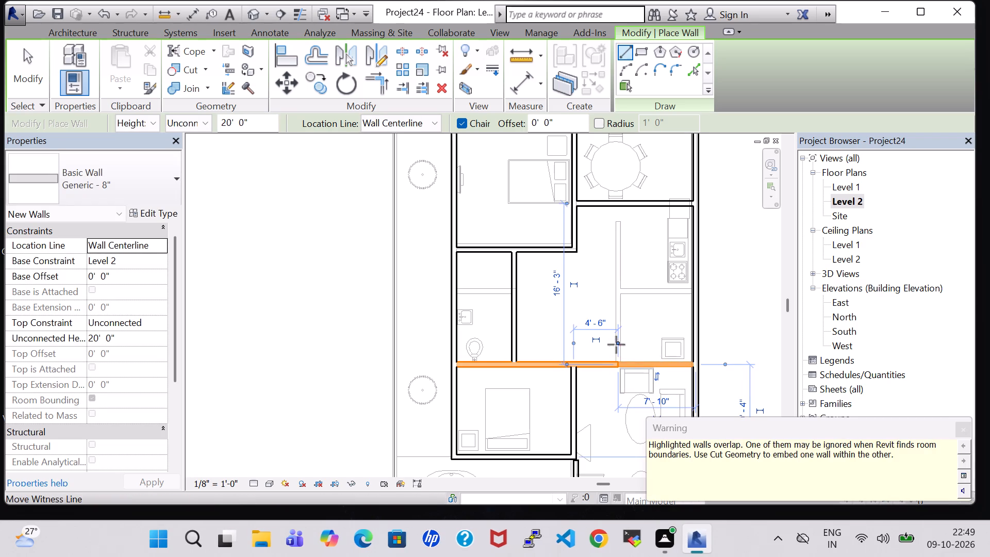
pyautogui.press('Escape')
pyautogui.press('Escape')
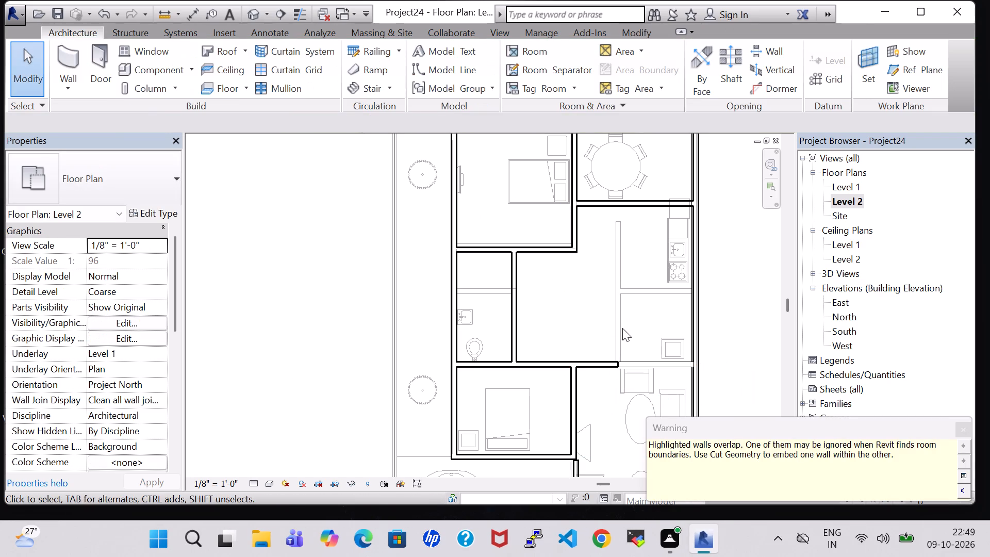
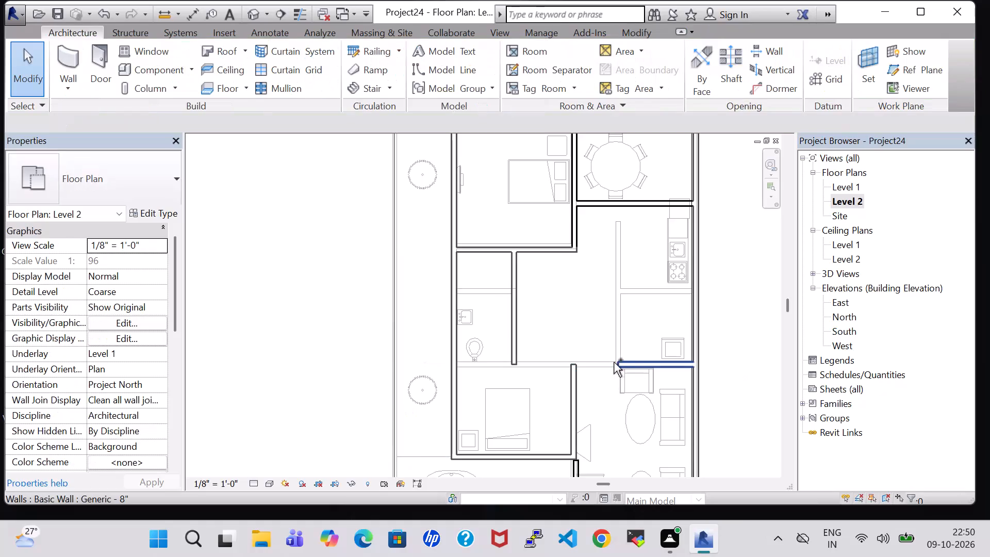
# Undo the last edit to the horizontal wall between the kitchen area and the living room.
pyautogui.hotkey('ctrl', 'z')
pyautogui.click(719, 325)
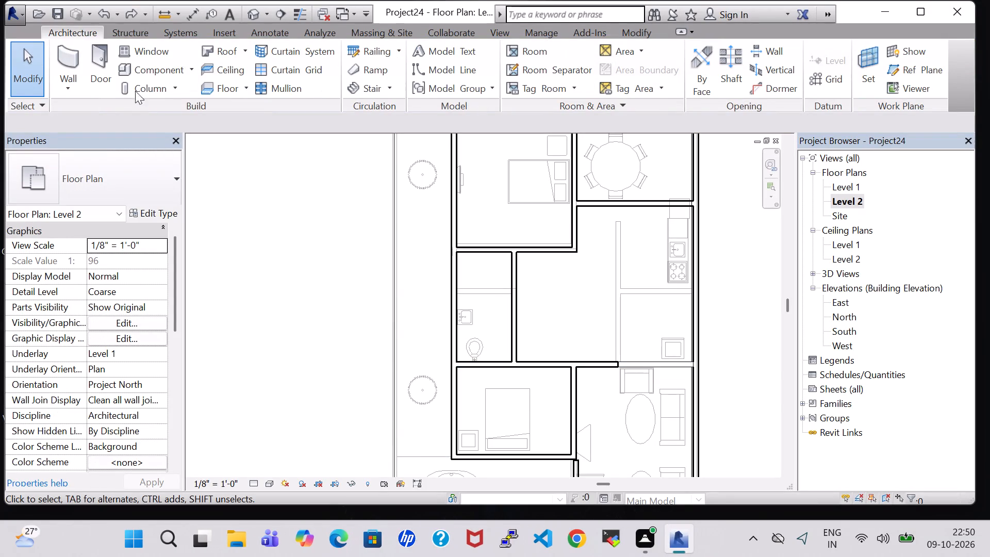
# Draw Generic - 8" walls enclosing the utility corner below the kitchen: about 4' up from the free wall end, then about 7'-10" across to the outer wall.
pyautogui.click(75, 62)
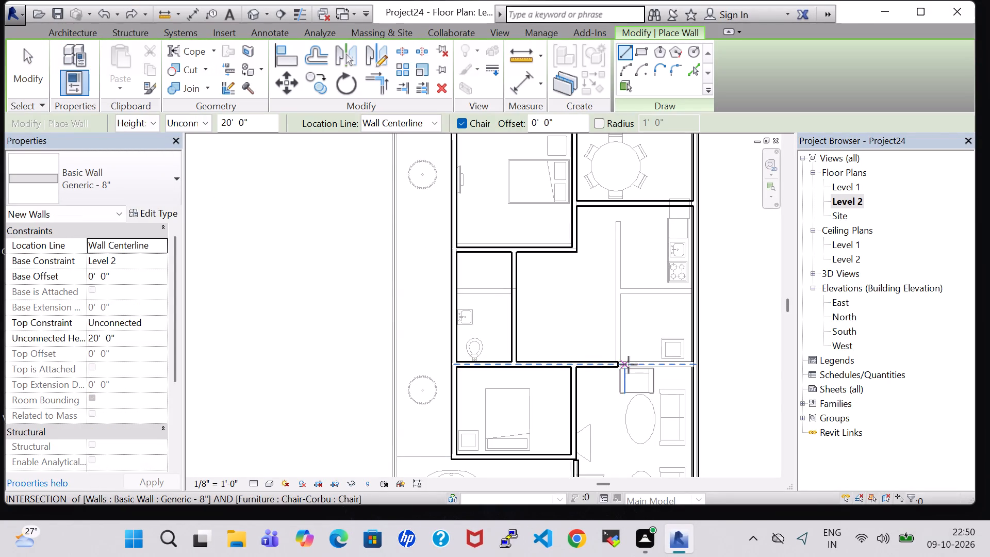
pyautogui.click(616, 362)
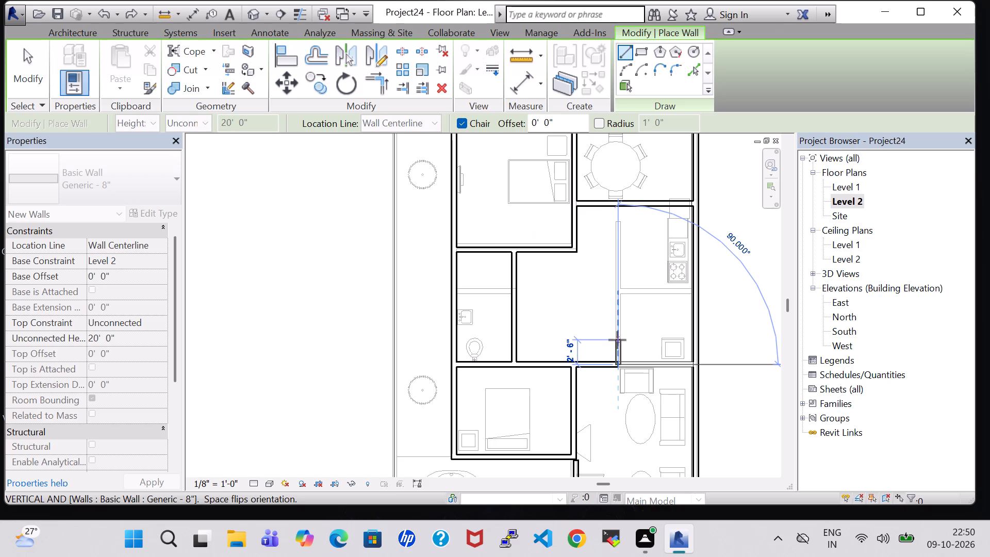
pyautogui.click(617, 324)
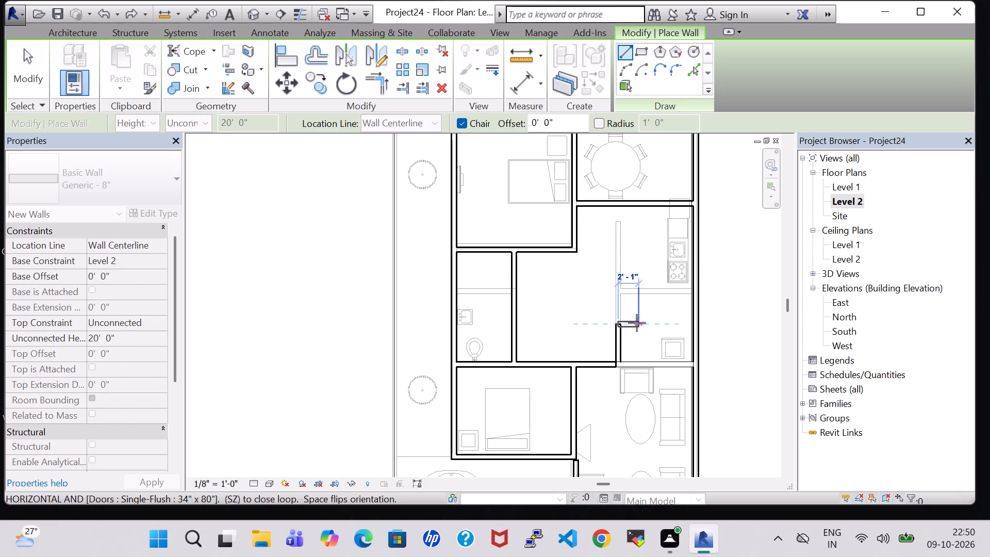
pyautogui.click(692, 320)
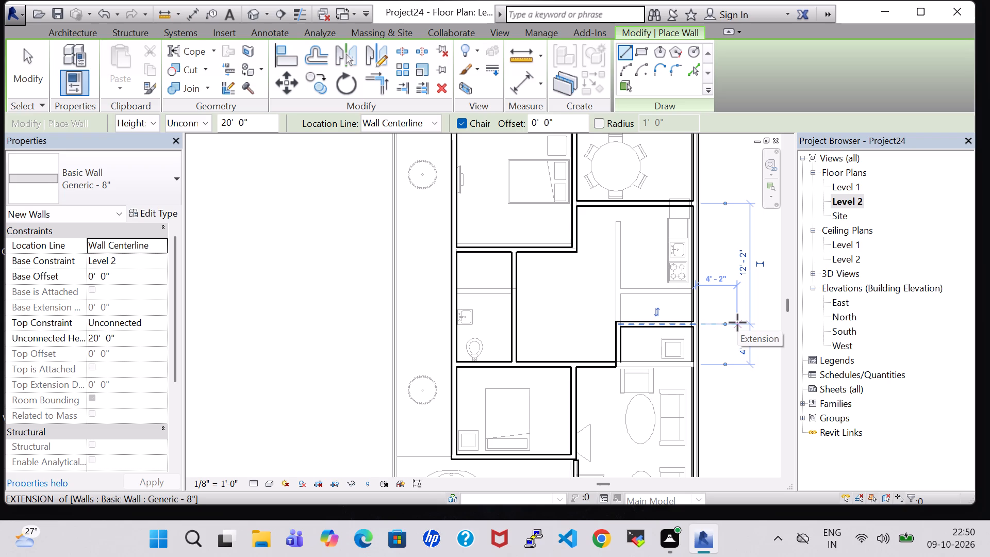
pyautogui.press('Escape')
pyautogui.press('Escape')
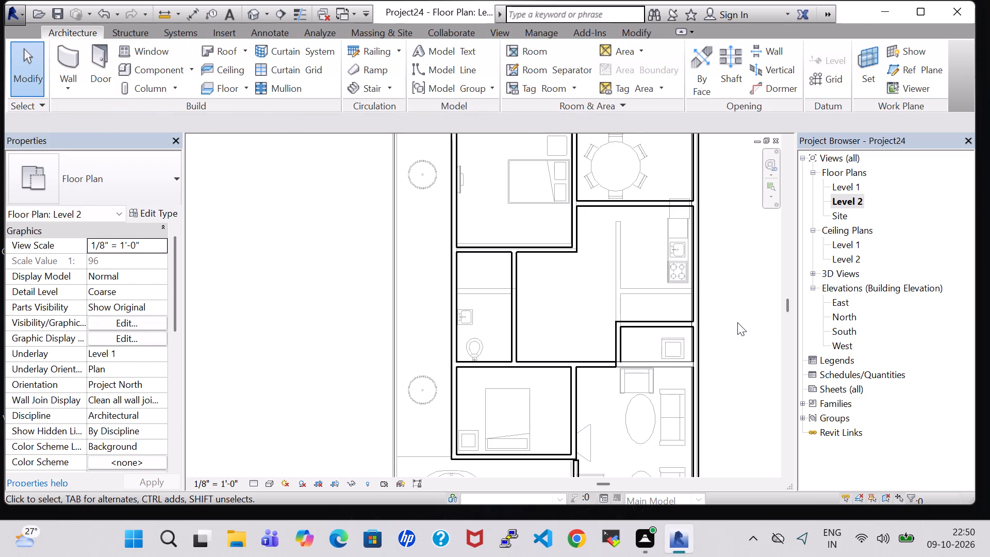
# Set the unconnected height of the nine perimeter walls around the Level 2 plan to 10' 0".
pyautogui.scroll(-5, 737, 322)
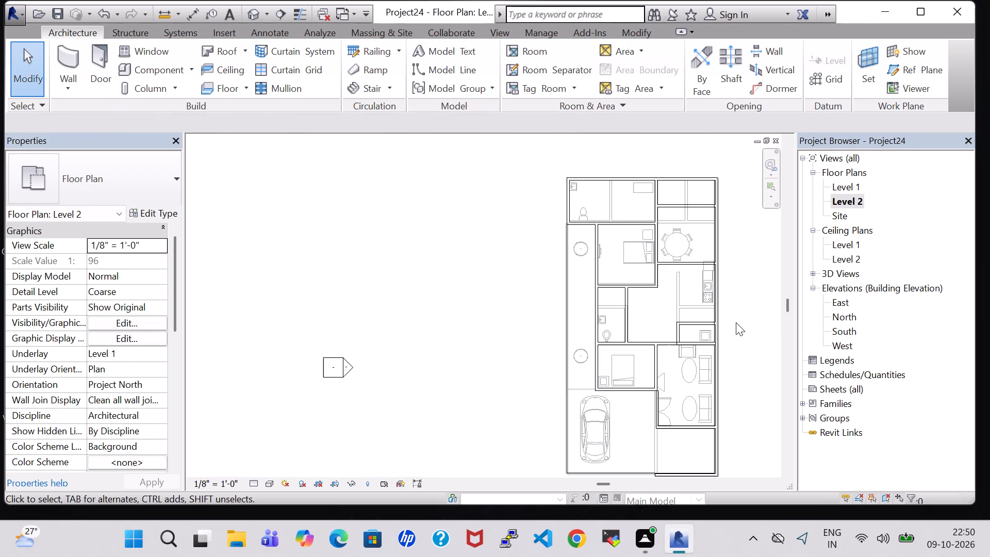
pyautogui.keyDown('ctrl'); pyautogui.click(568, 198); pyautogui.keyUp('ctrl')
pyautogui.keyDown('ctrl'); pyautogui.click(590, 178); pyautogui.keyUp('ctrl')
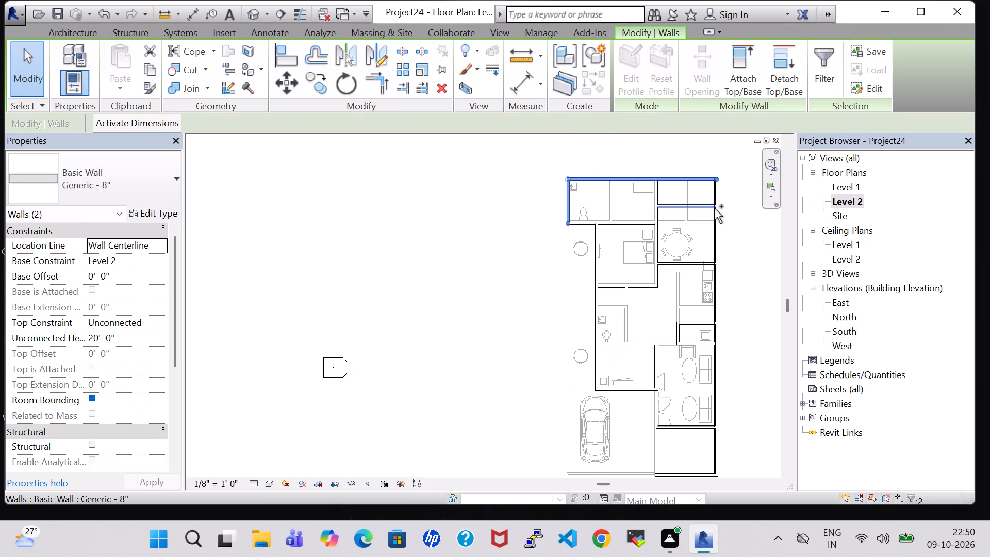
pyautogui.keyDown('ctrl'); pyautogui.click(717, 218); pyautogui.keyUp('ctrl')
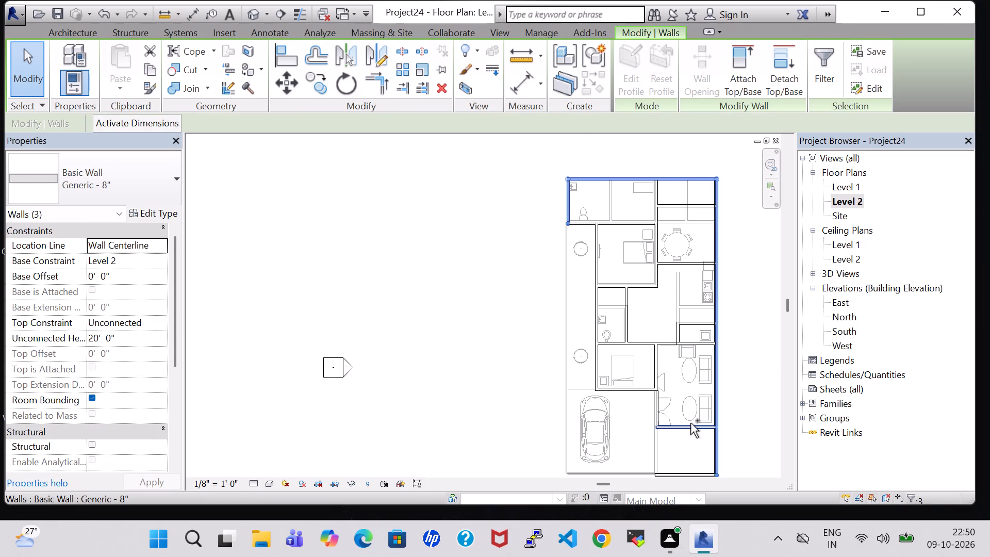
pyautogui.keyDown('ctrl'); pyautogui.click(692, 425); pyautogui.keyUp('ctrl')
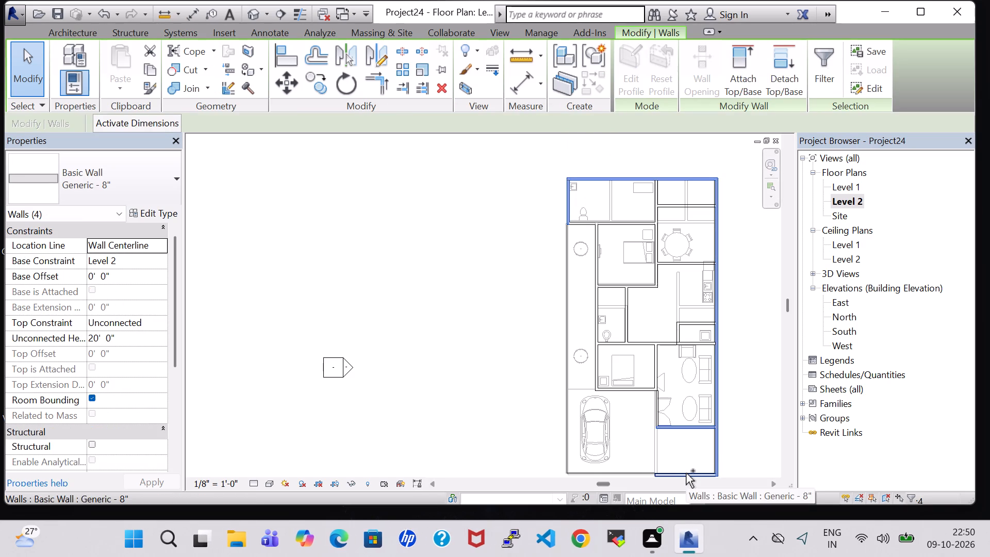
pyautogui.keyDown('ctrl'); pyautogui.click(686, 473); pyautogui.keyUp('ctrl')
pyautogui.keyDown('ctrl'); pyautogui.click(638, 386); pyautogui.keyUp('ctrl')
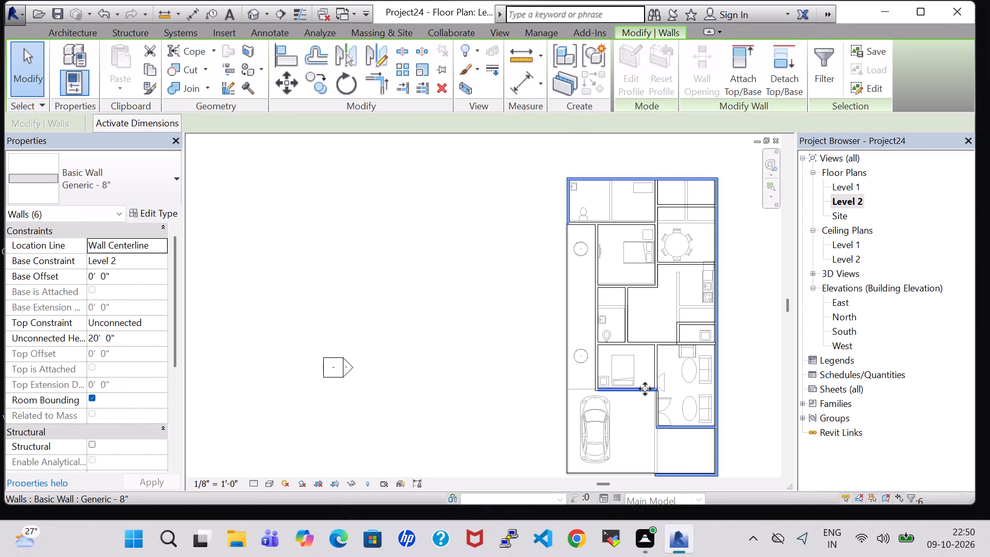
pyautogui.keyDown('ctrl'); pyautogui.click(657, 402); pyautogui.keyUp('ctrl')
pyautogui.keyDown('ctrl'); pyautogui.click(598, 338); pyautogui.keyUp('ctrl')
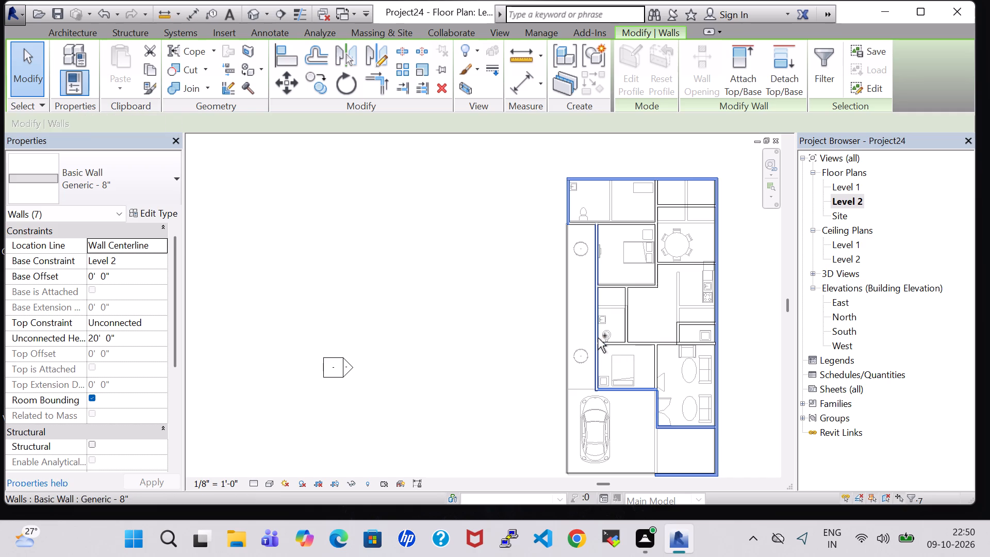
pyautogui.keyDown('ctrl'); pyautogui.click(579, 225); pyautogui.keyUp('ctrl')
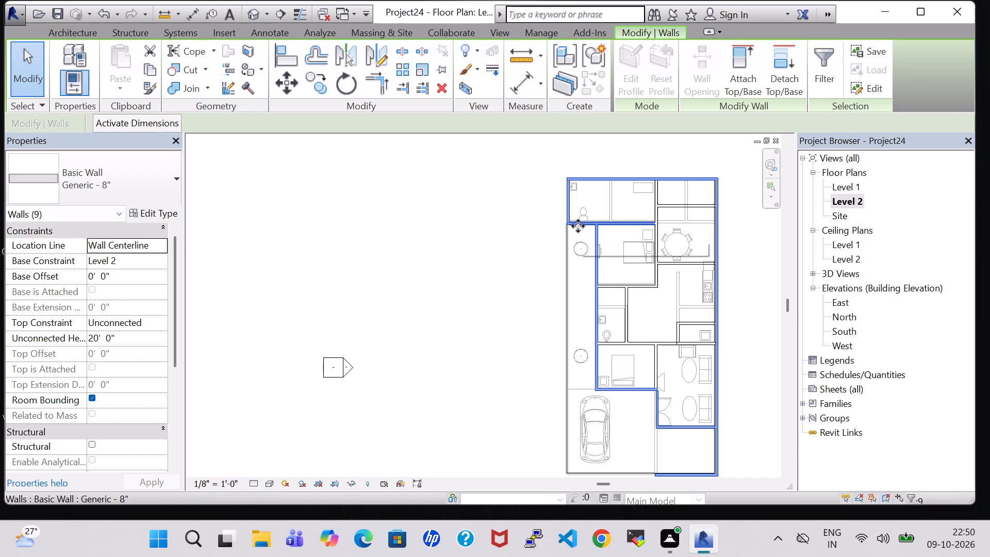
pyautogui.click(93, 336)
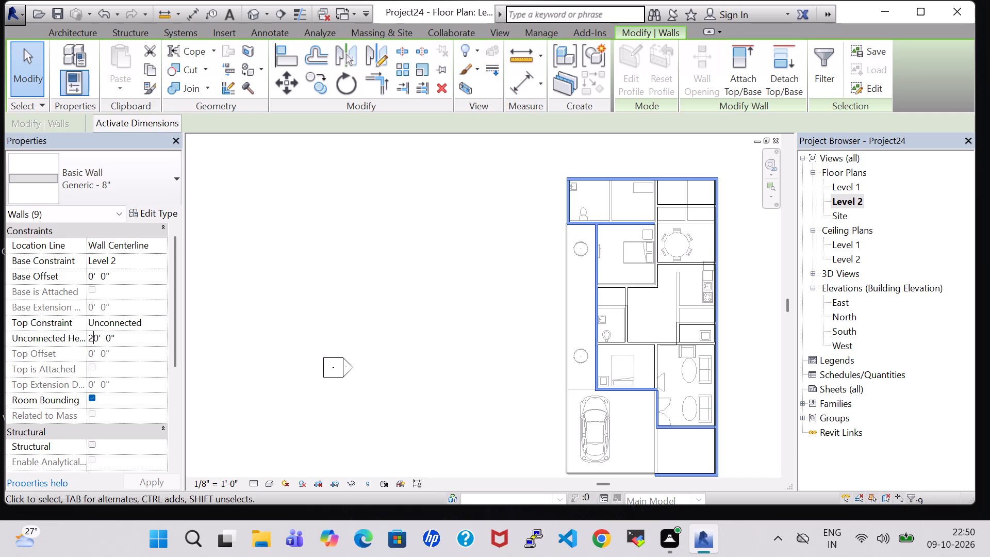
pyautogui.press('BackSpace')
pyautogui.press('1')
pyautogui.press('Return')
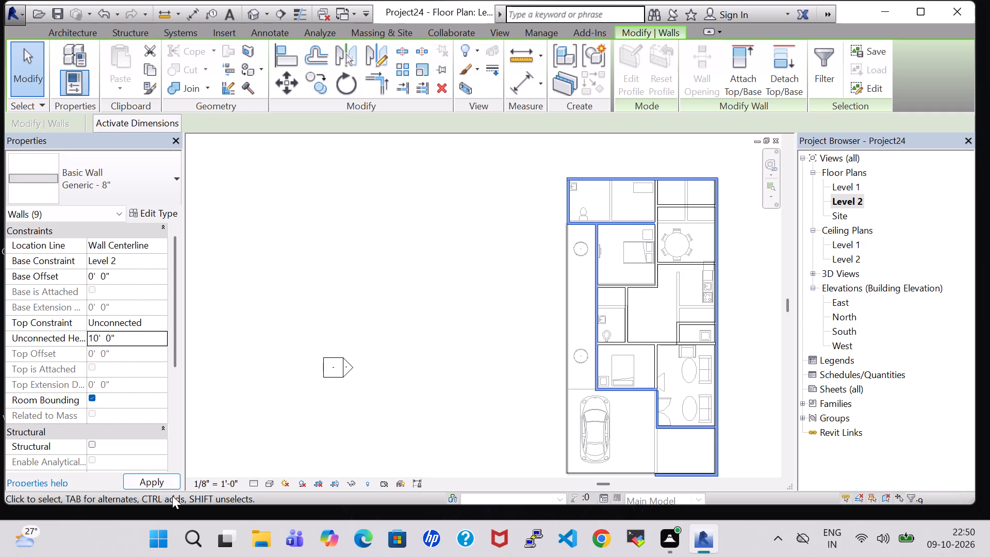
pyautogui.click(144, 484)
pyautogui.click(338, 286)
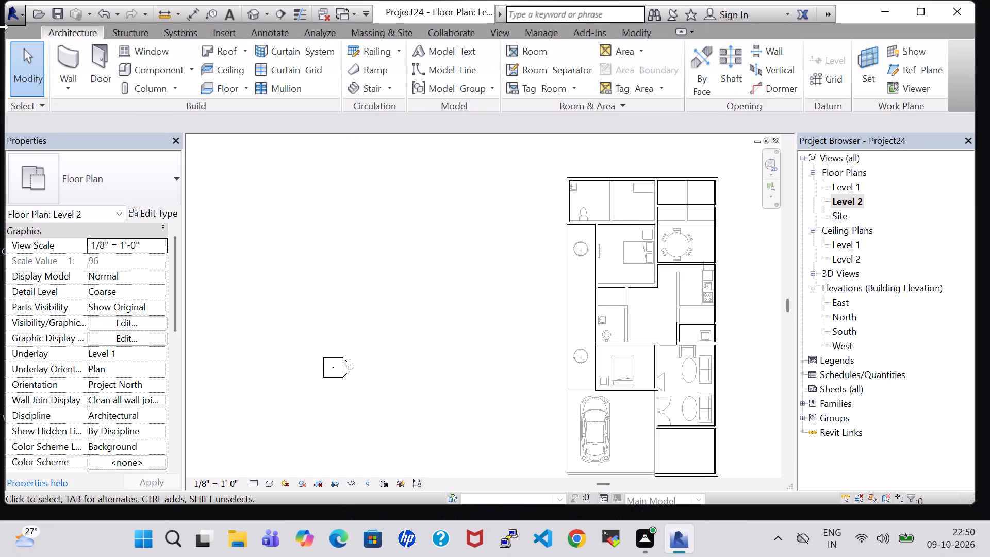
# Draw a vertical Generic - 8" partition over the underlay wall between the rear bathroom and the adjoining room, from the rear wall to the opposite wall.
pyautogui.click(70, 48)
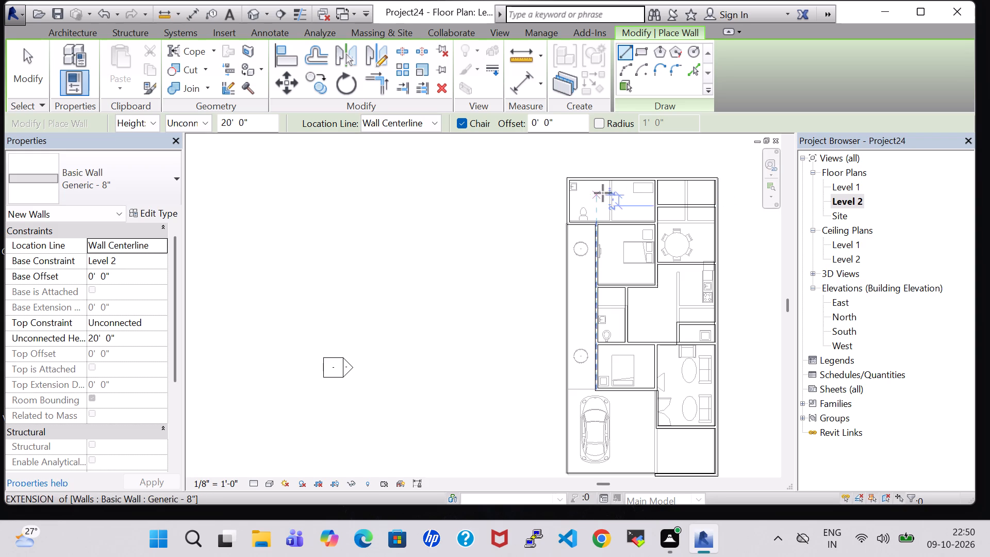
pyautogui.click(611, 179)
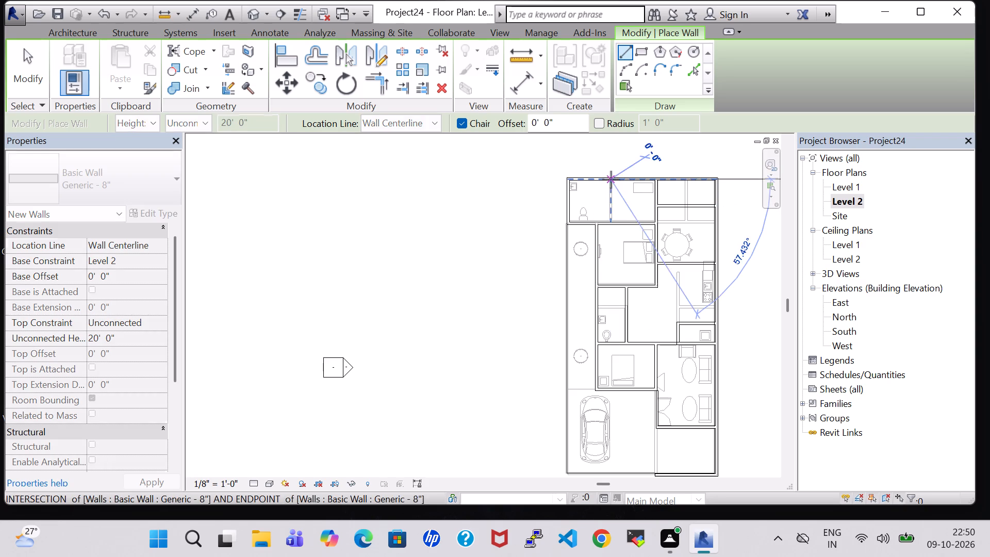
pyautogui.click(611, 225)
pyautogui.press('Escape')
pyautogui.press('Escape')
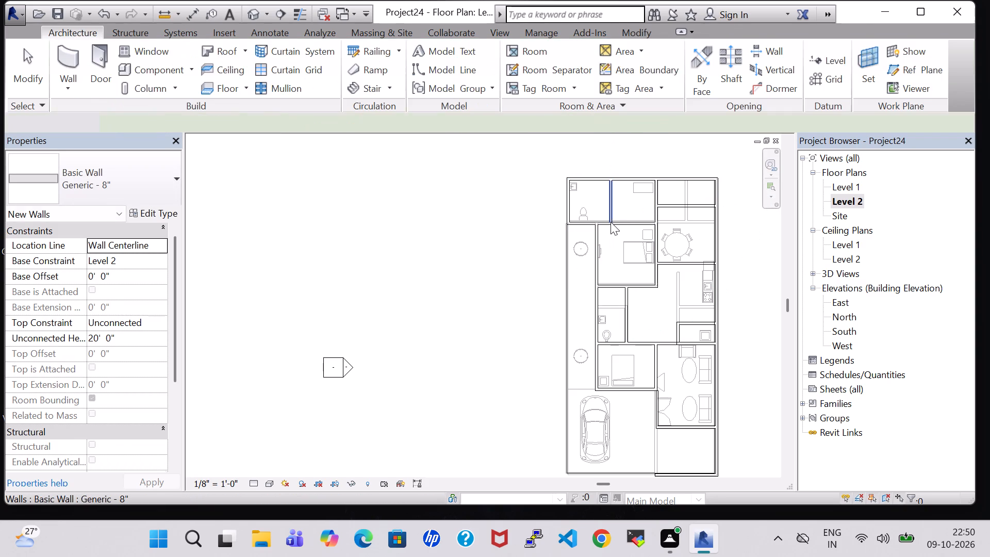
# Set the unconnected height of eight interior walls, including the new rear partition and the utility corner walls, to 10' 0".
pyautogui.keyDown('ctrl'); pyautogui.click(607, 204); pyautogui.keyUp('ctrl')
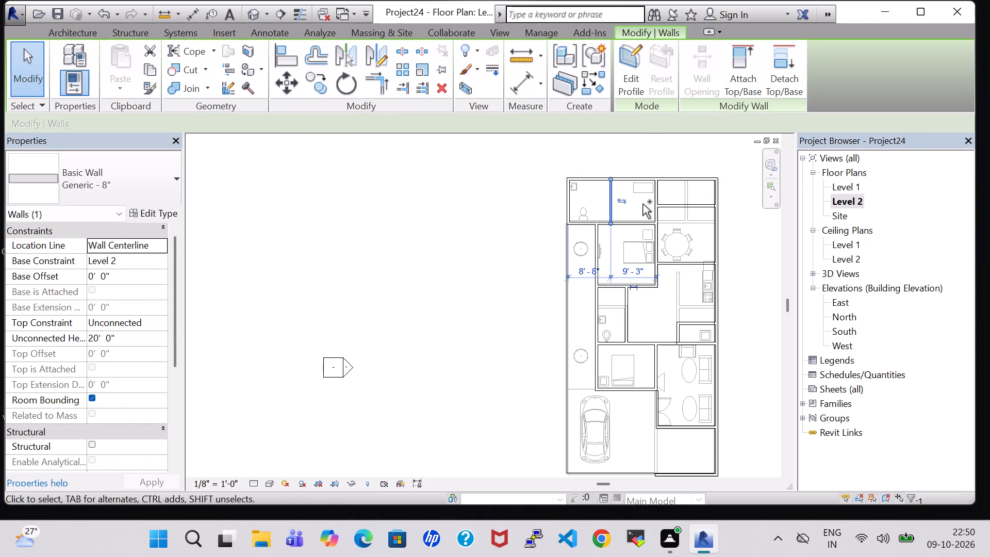
pyautogui.keyDown('ctrl'); pyautogui.click(655, 196); pyautogui.keyUp('ctrl')
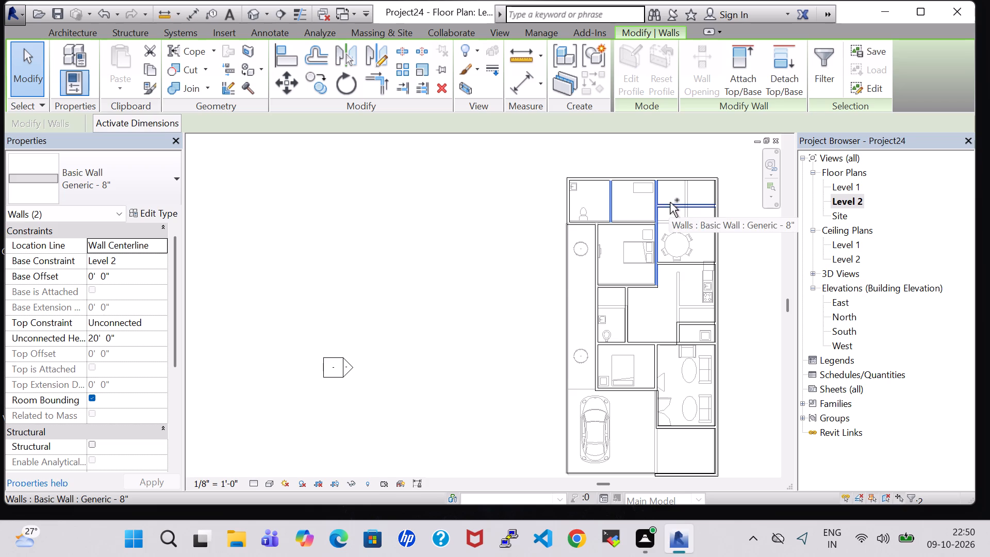
pyautogui.keyDown('ctrl'); pyautogui.click(670, 202); pyautogui.keyUp('ctrl')
pyautogui.keyDown('ctrl'); pyautogui.click(671, 264); pyautogui.keyUp('ctrl')
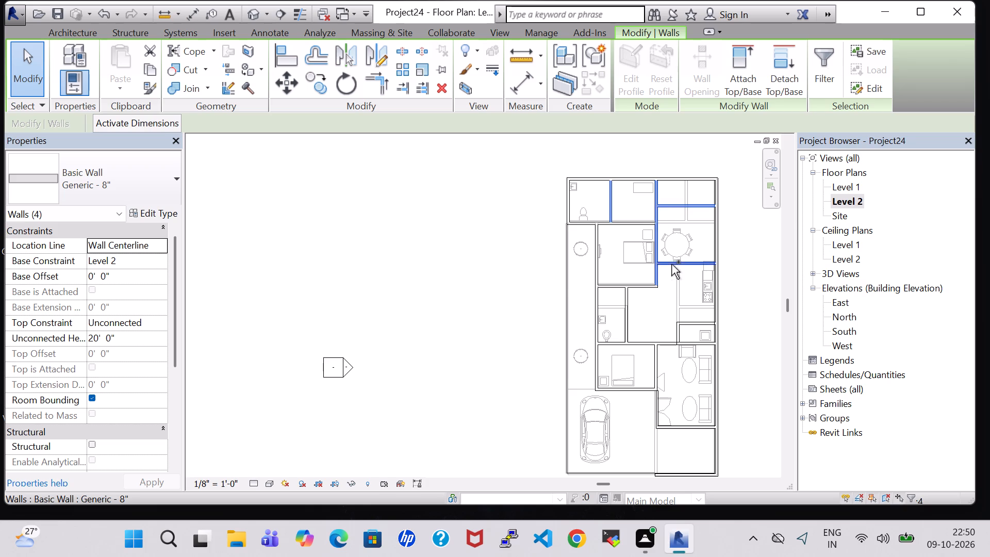
pyautogui.keyDown('ctrl'); pyautogui.click(623, 318); pyautogui.keyUp('ctrl')
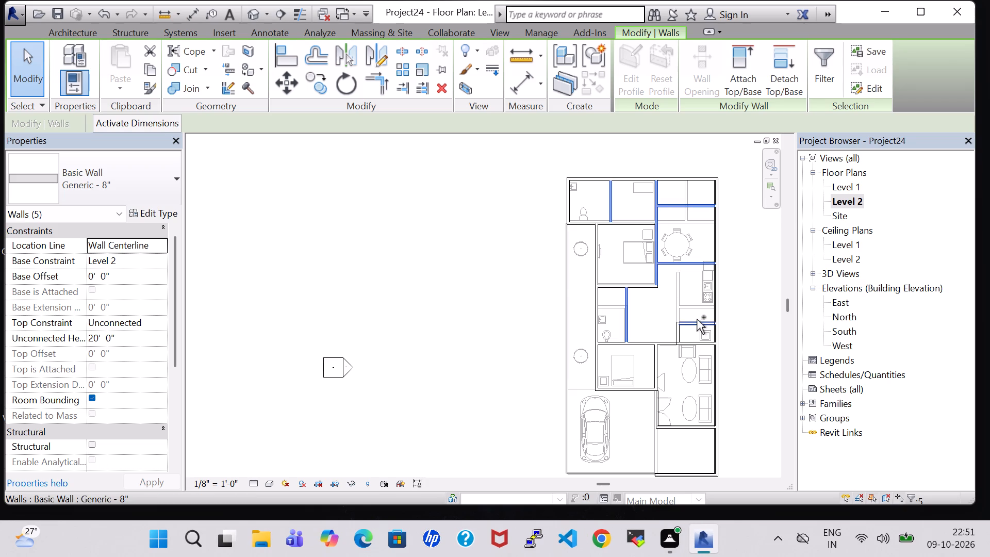
pyautogui.keyDown('ctrl'); pyautogui.click(697, 319); pyautogui.keyUp('ctrl')
pyautogui.keyDown('ctrl'); pyautogui.click(678, 332); pyautogui.keyUp('ctrl')
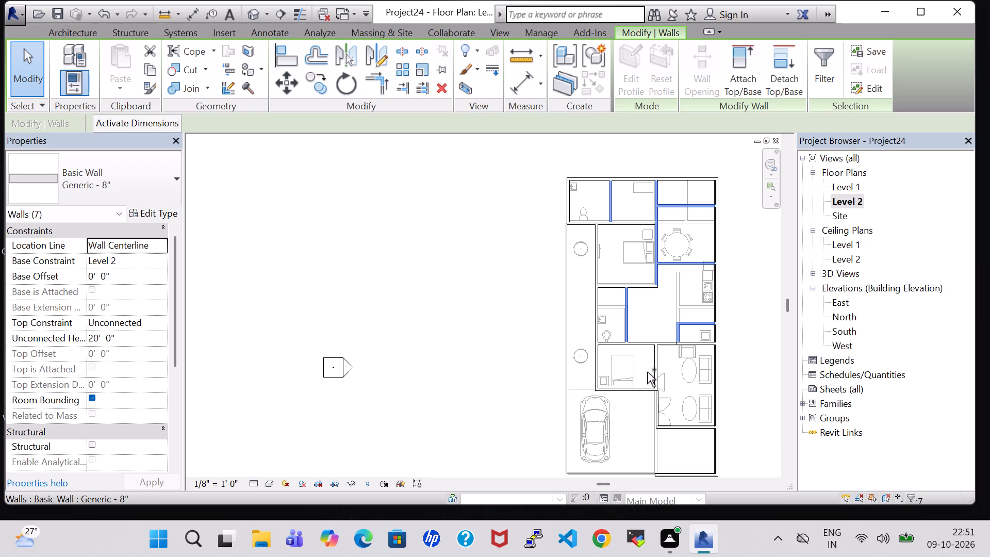
pyautogui.keyDown('ctrl'); pyautogui.click(657, 371); pyautogui.keyUp('ctrl')
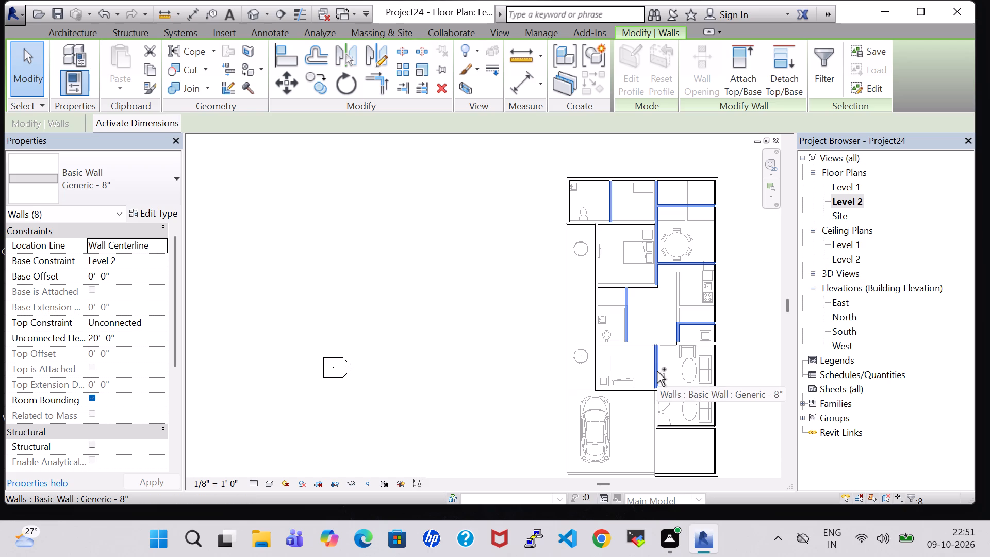
pyautogui.click(93, 333)
pyautogui.press('Right')
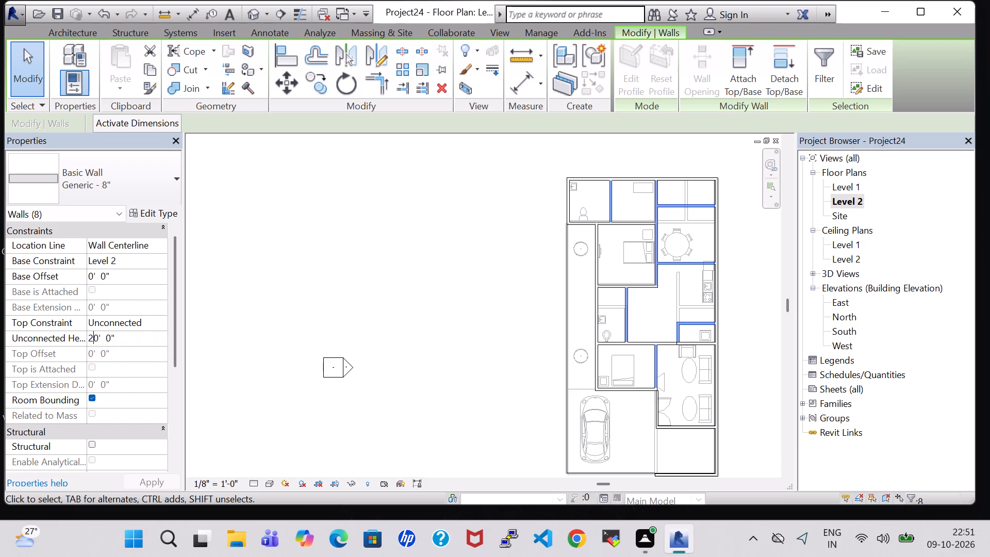
pyautogui.press('BackSpace')
pyautogui.press('1')
pyautogui.click(143, 215)
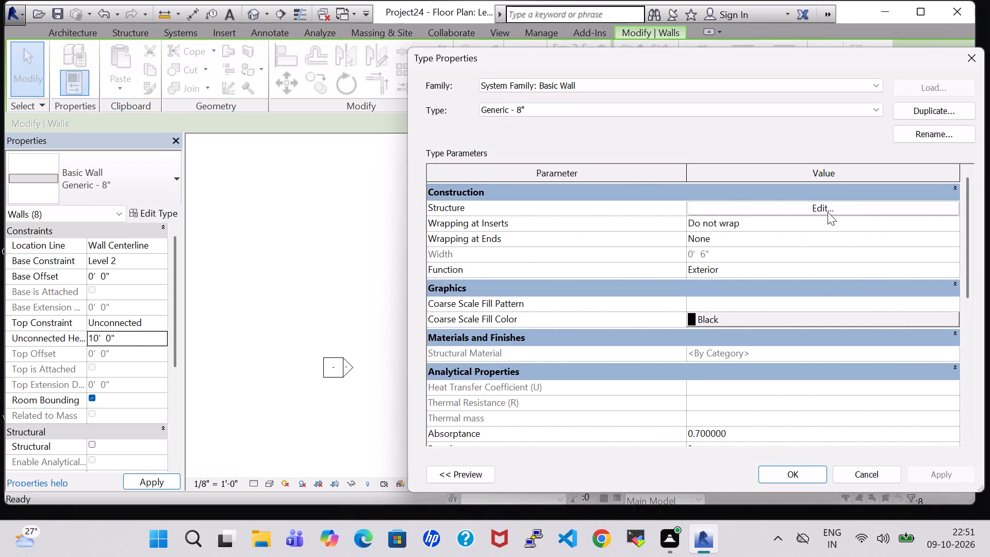
pyautogui.click(976, 55)
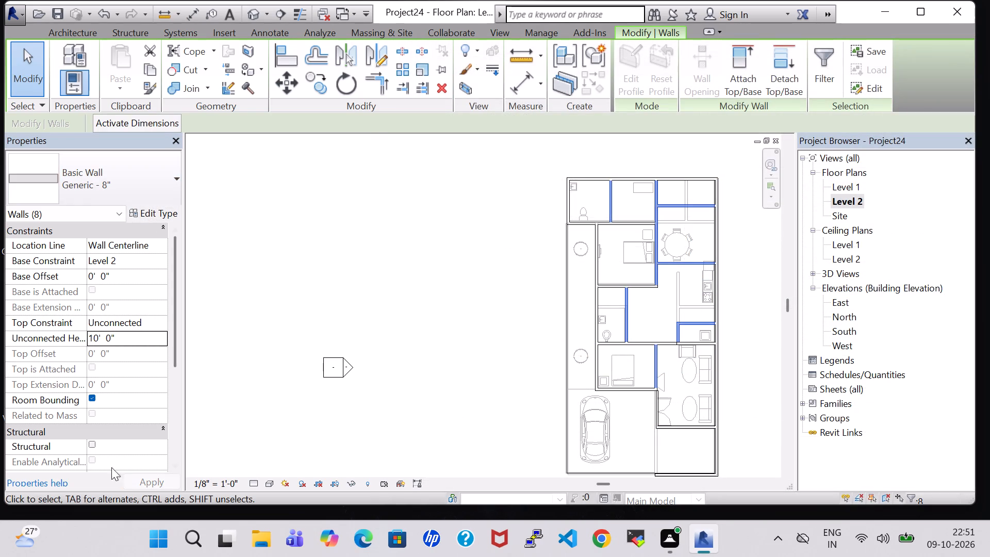
pyautogui.click(441, 307)
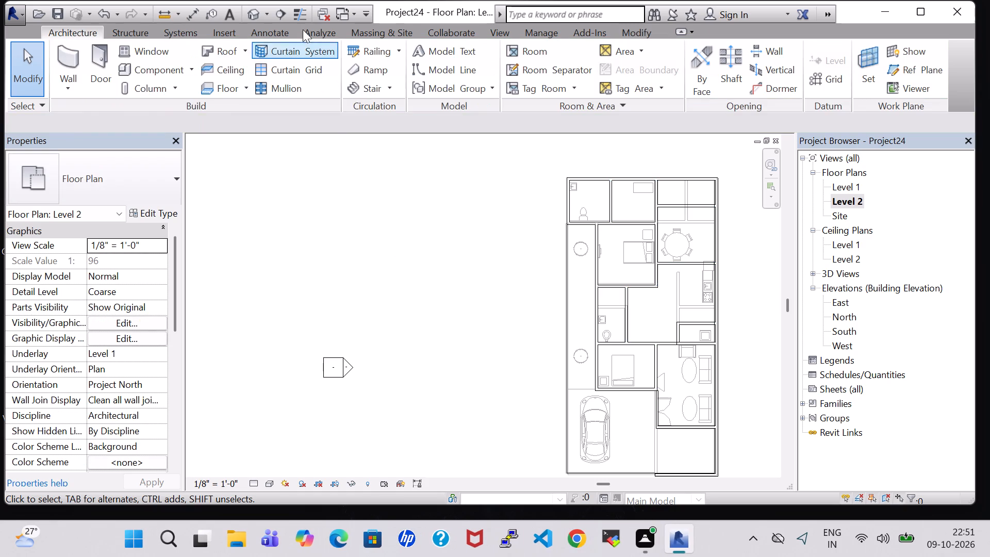
# In the 3D view, set the unconnected height of the two over-tall Level 2 walls rising nearest the front to 10' 0".
pyautogui.click(248, 20)
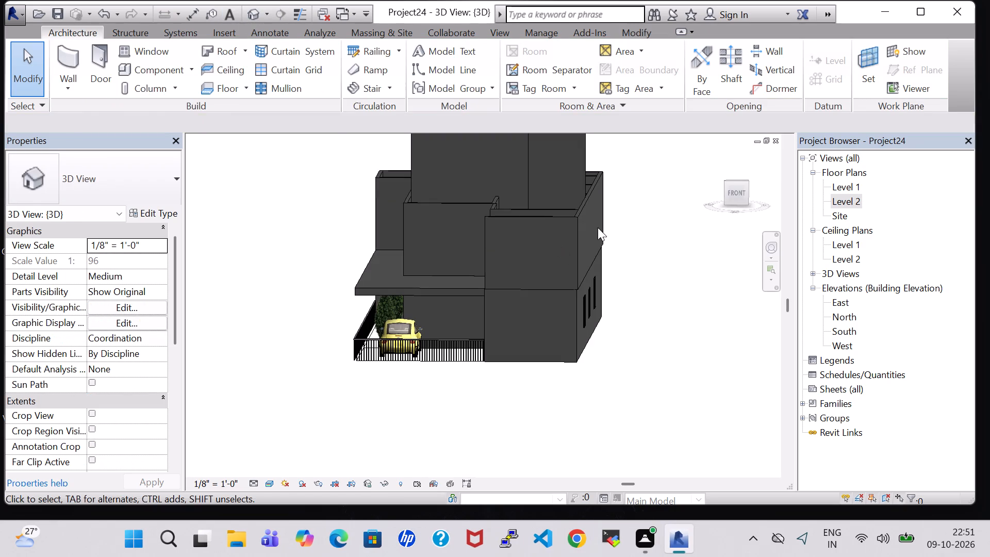
pyautogui.click(584, 158)
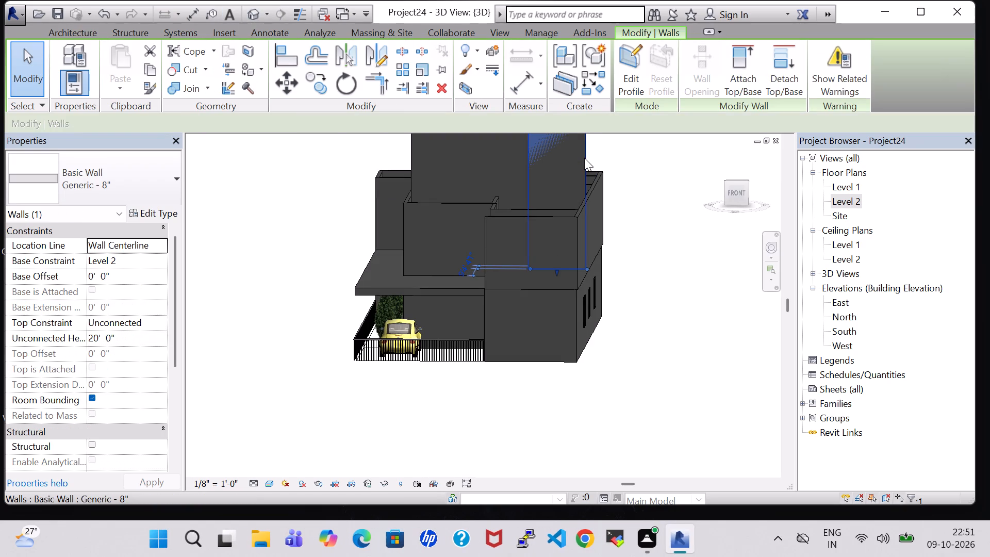
pyautogui.keyDown('ctrl'); pyautogui.click(408, 150); pyautogui.keyUp('ctrl')
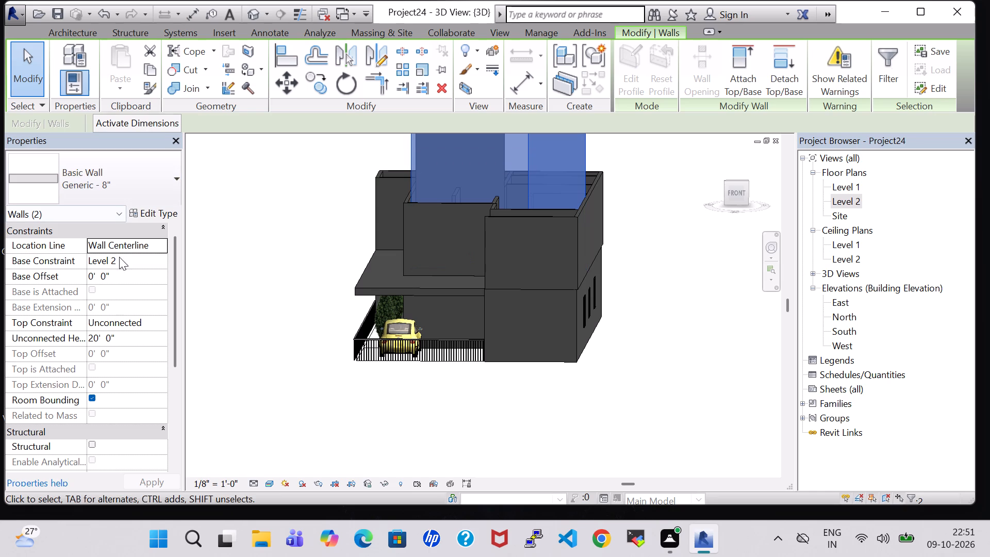
pyautogui.click(93, 339)
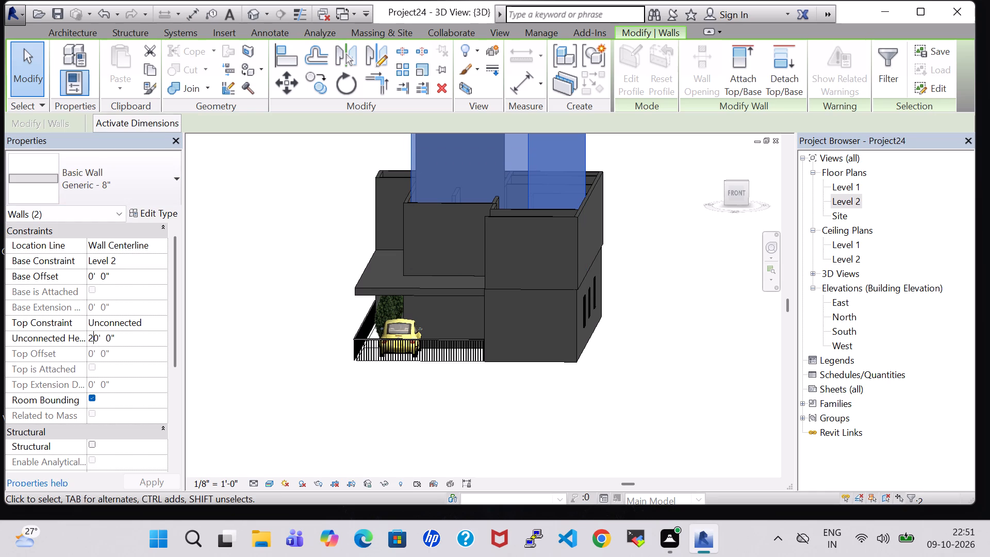
pyautogui.press('BackSpace')
pyautogui.press('1')
pyautogui.press('Return')
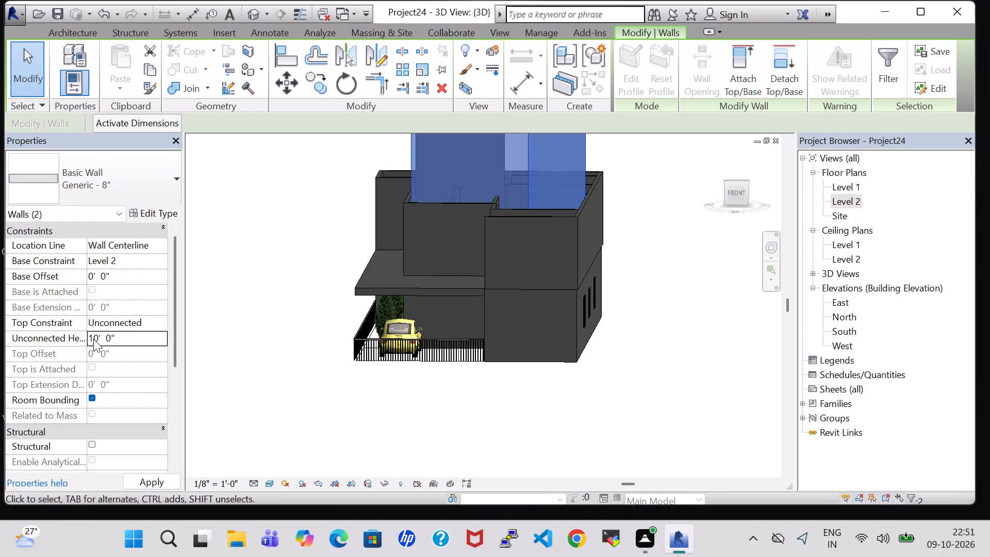
pyautogui.click(140, 487)
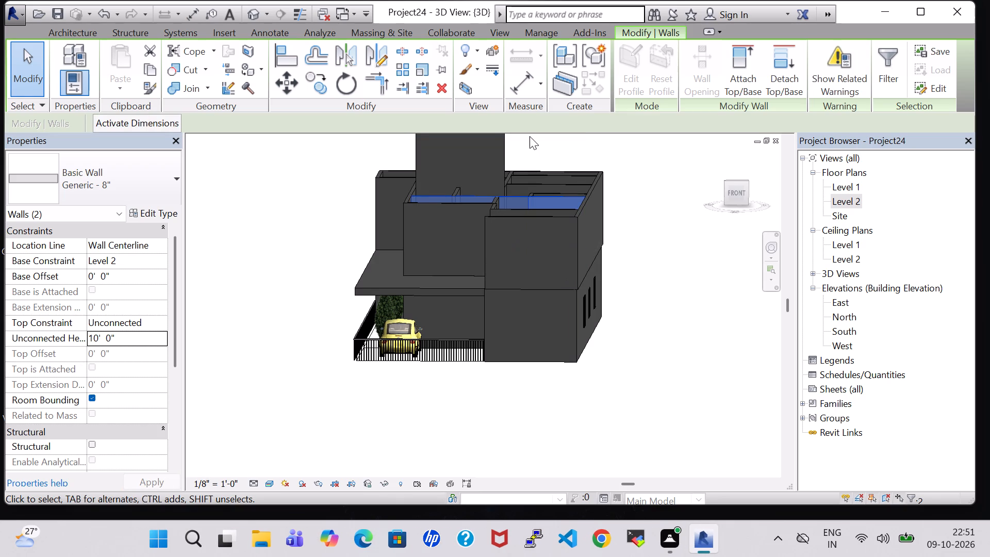
# Set the unconnected height of the last Level 2 wall projecting above the others to 10' 0".
pyautogui.click(501, 150)
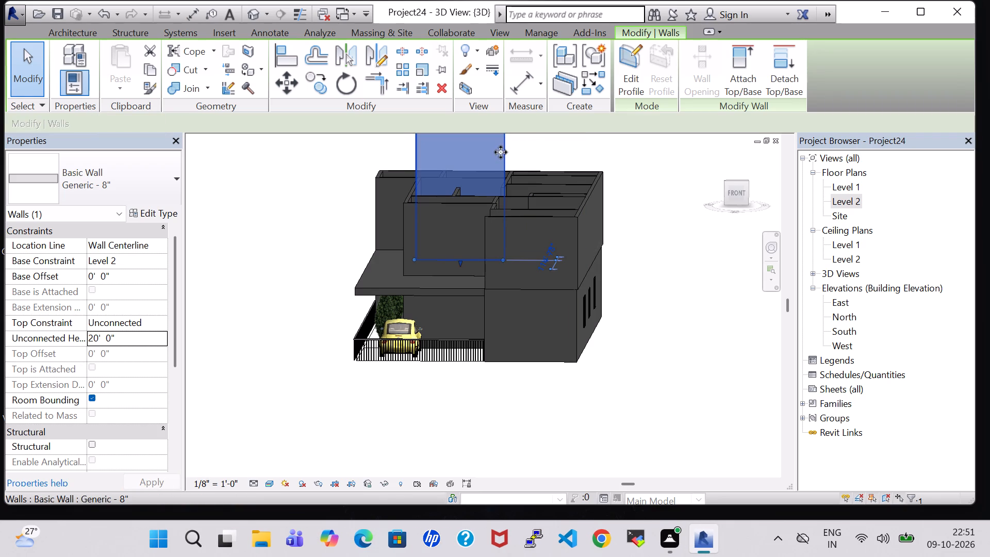
pyautogui.click(92, 337)
pyautogui.press('Right')
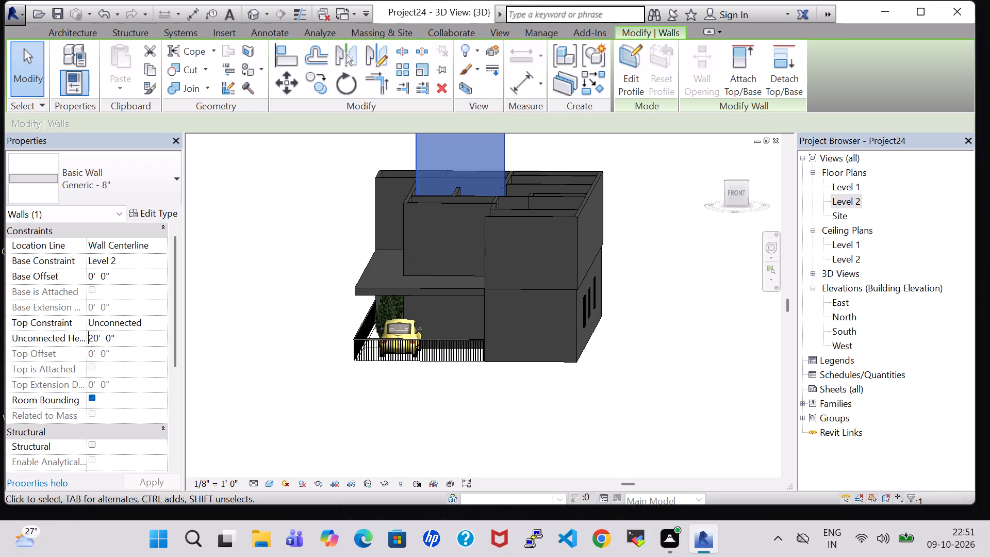
pyautogui.press('BackSpace')
pyautogui.press('1')
pyautogui.press('Return')
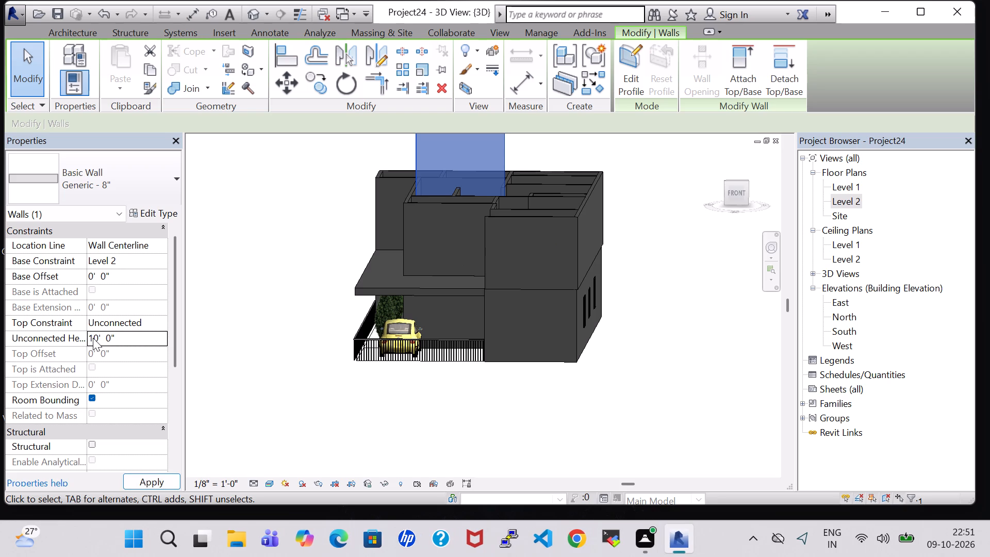
pyautogui.click(156, 485)
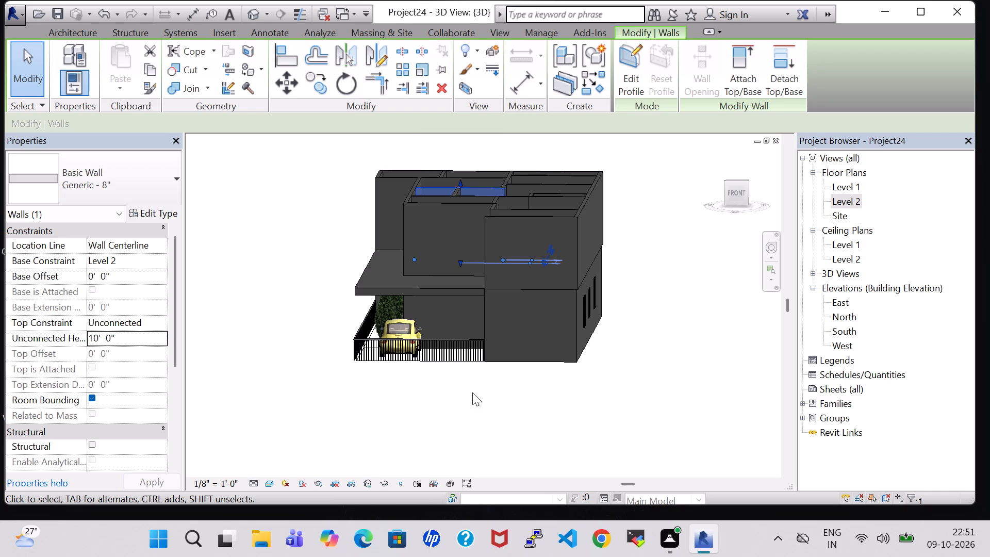
pyautogui.click(666, 298)
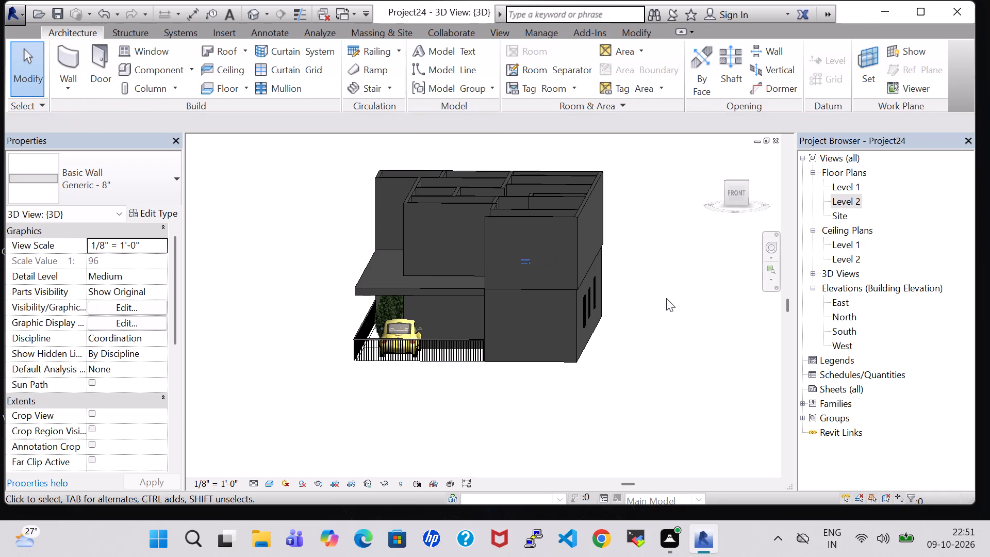
# In the Level 2 plan, place a Single-Flush 34" x 80" door near the lower end of the rear bathroom partition, swinging into the bathroom.
pyautogui.doubleClick(851, 198)
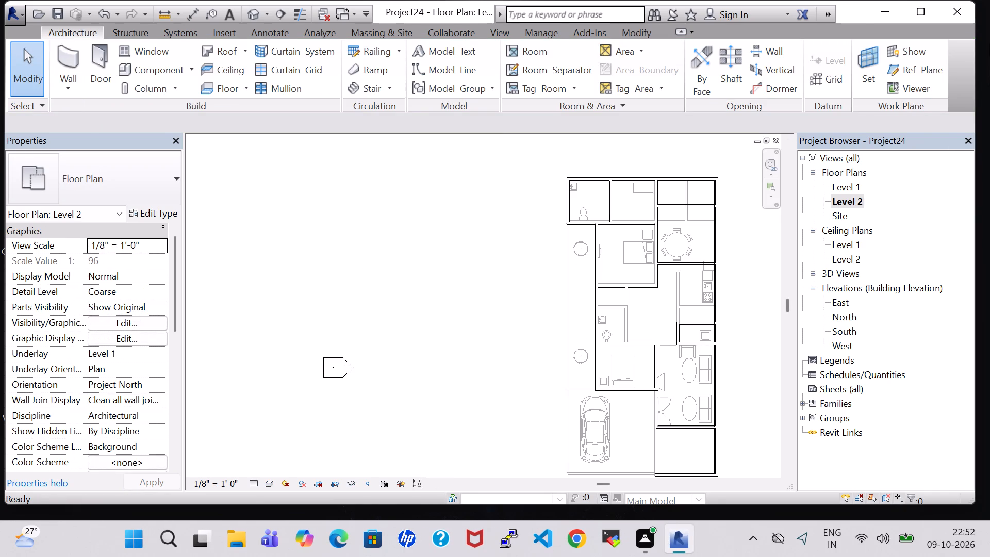
pyautogui.click(98, 64)
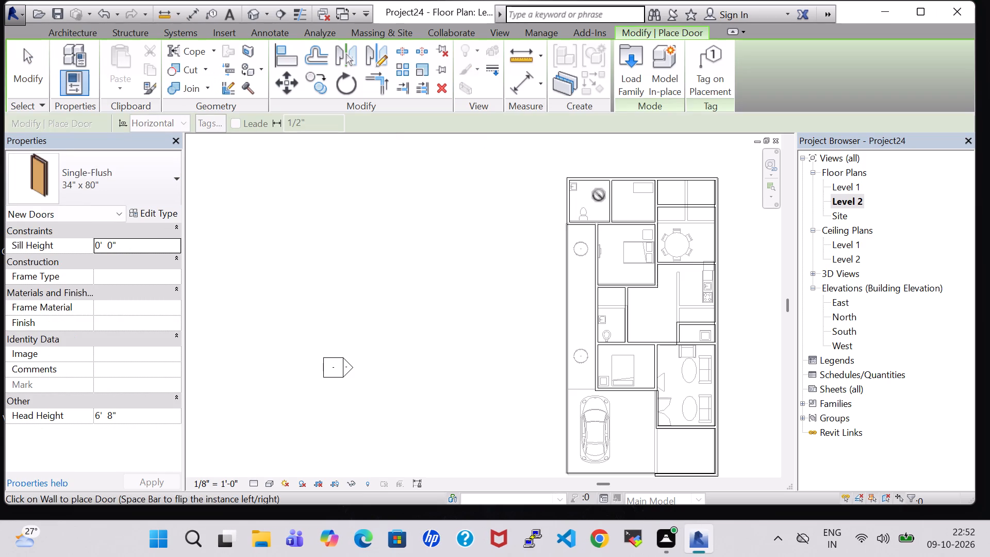
pyautogui.scroll(9, 606, 211)
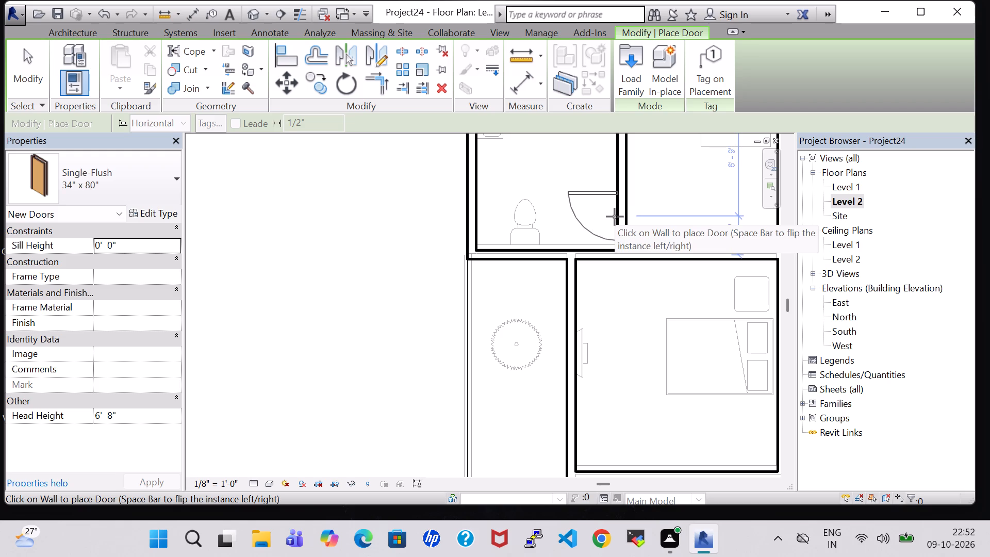
pyautogui.press('space')
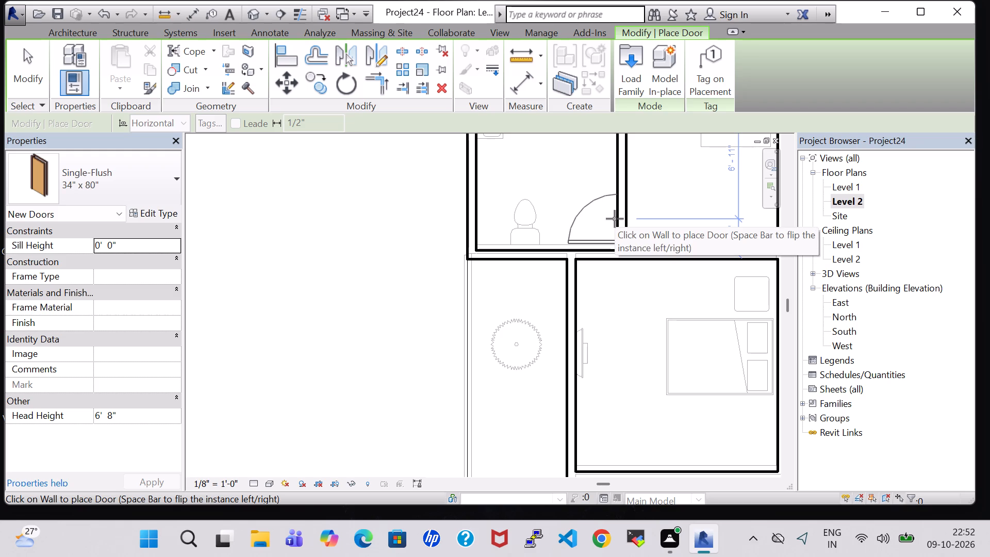
pyautogui.click(615, 219)
pyautogui.press('Escape')
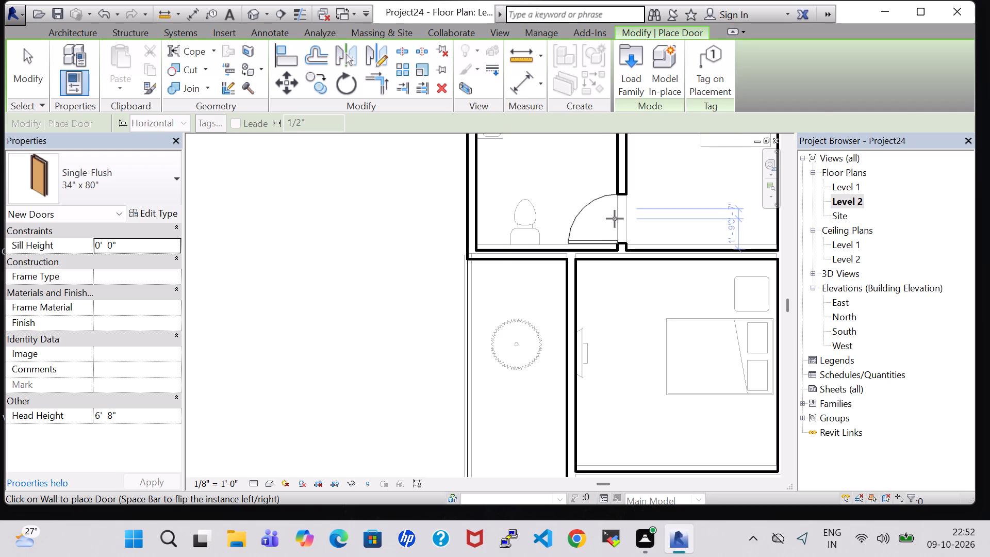
pyautogui.press('Escape')
# Using Split with Gap, cut out and delete a wall segment about 2'-4 1/2" wide between the room beside the rear bathroom and the bedroom below.
pyautogui.scroll(-1, 605, 220)
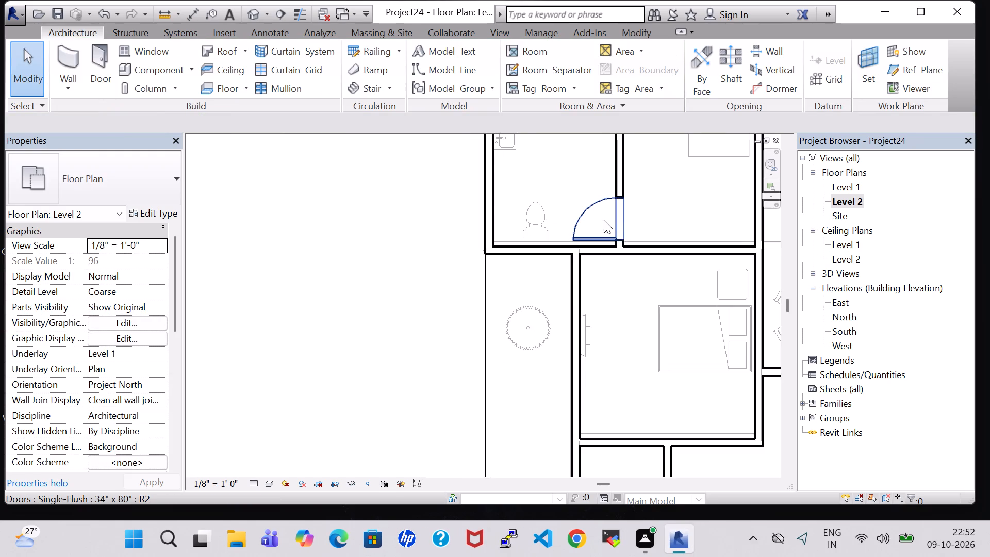
pyautogui.scroll(-2, 604, 220)
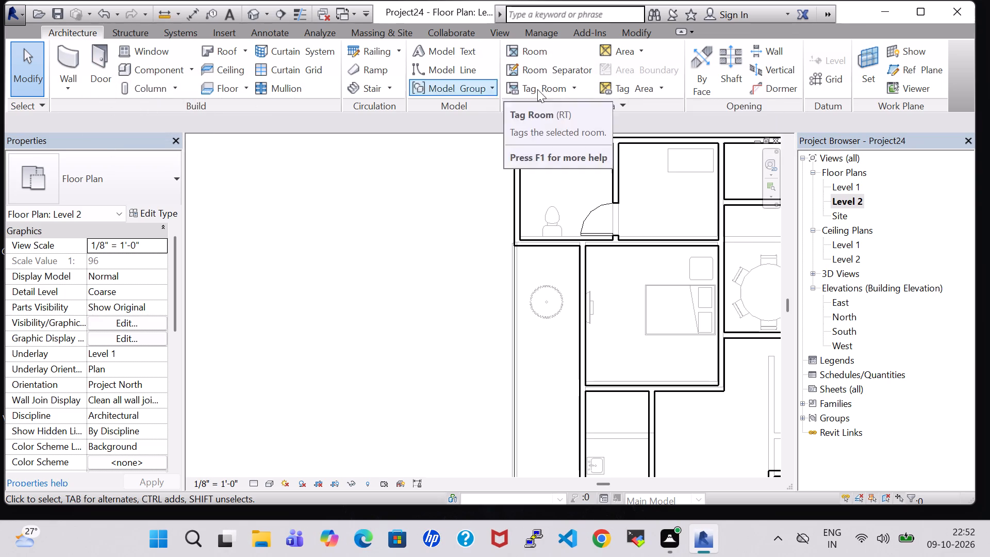
pyautogui.click(642, 27)
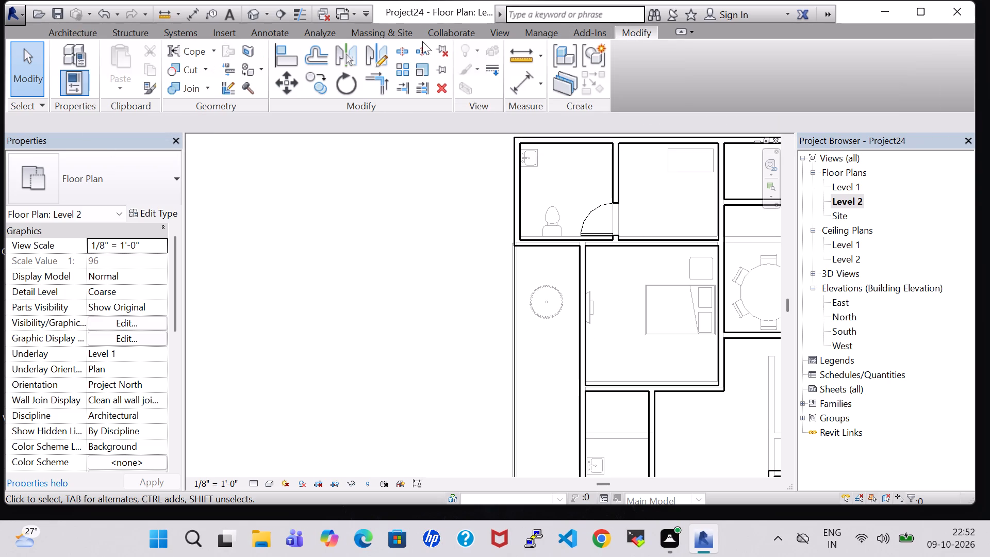
pyautogui.click(425, 51)
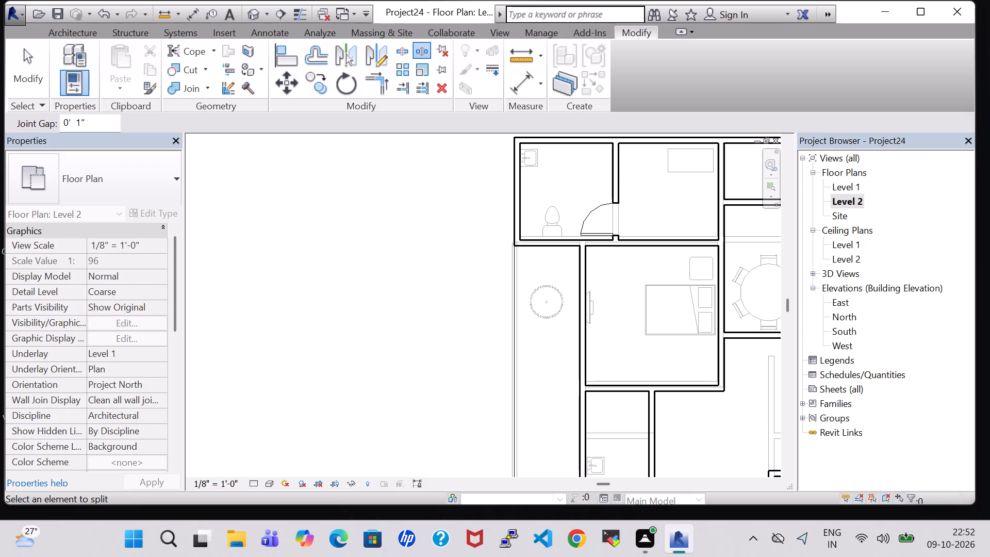
pyautogui.click(640, 245)
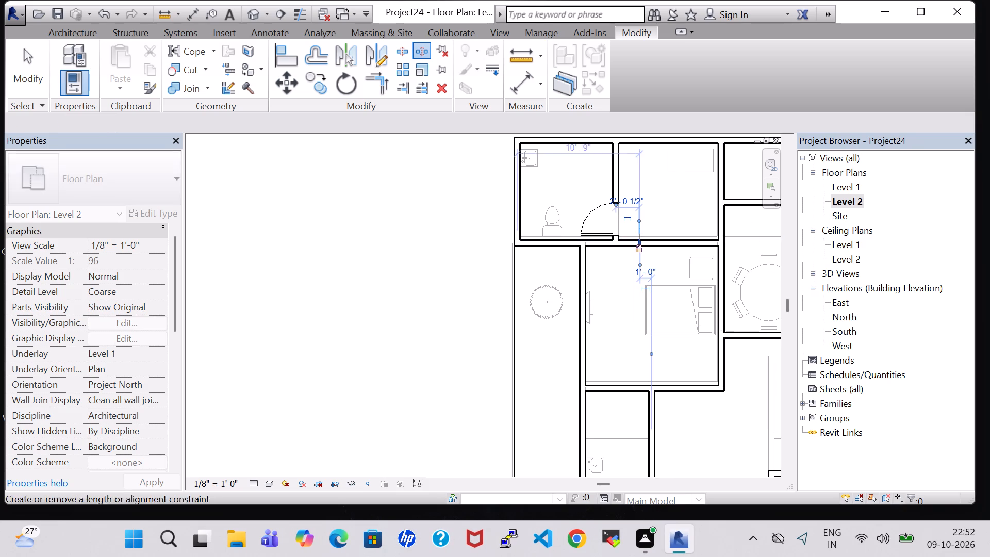
pyautogui.click(667, 245)
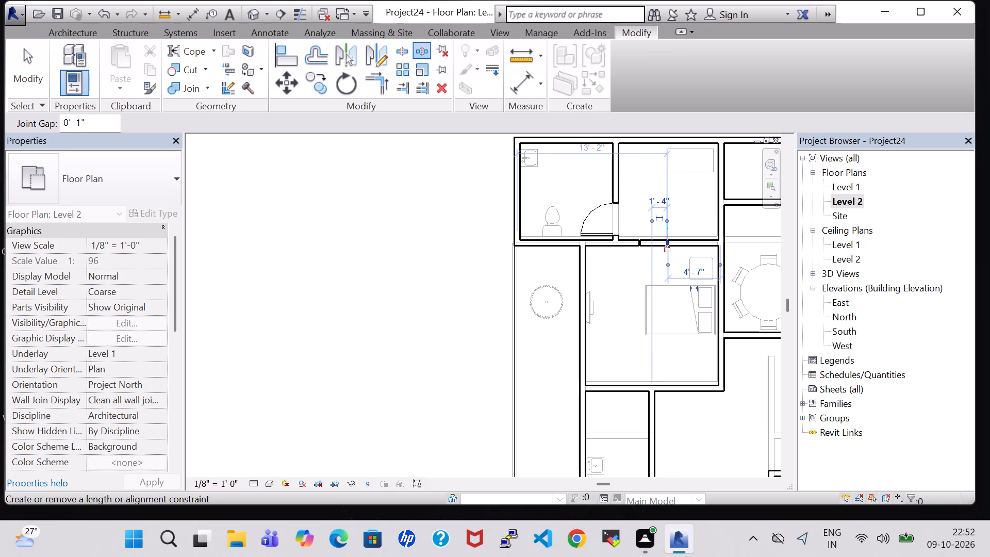
pyautogui.press('Escape')
pyautogui.press('Escape')
pyautogui.click(656, 242)
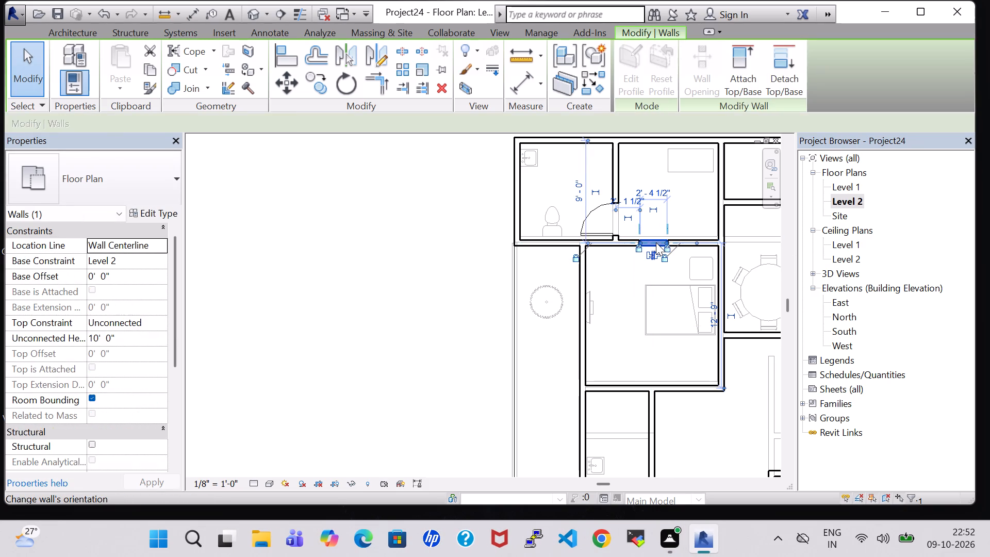
pyautogui.press('Delete')
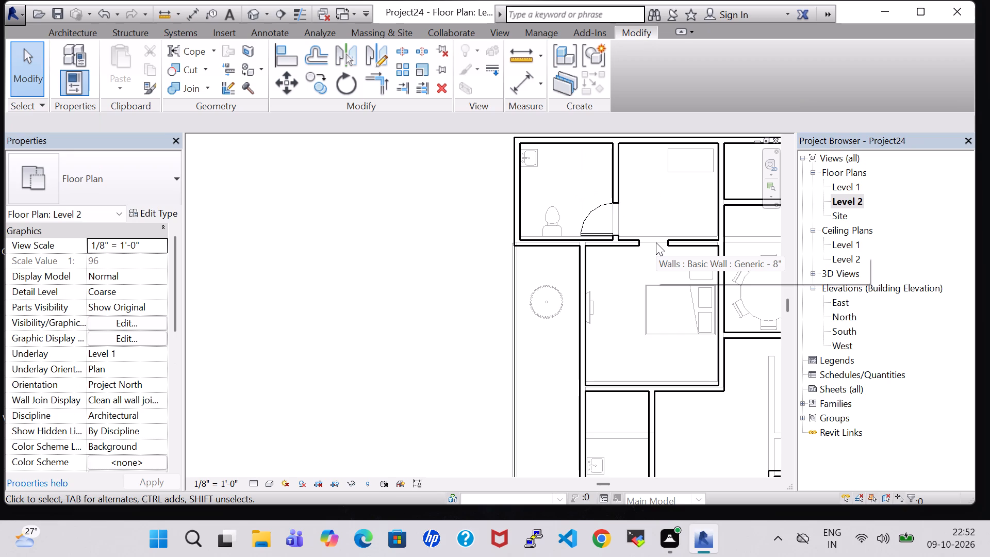
# Load the Toilet-Commercial-Wall-3D family from the Water Closets folder of the architectural plumbing fixtures library.
pyautogui.scroll(-1, 656, 242)
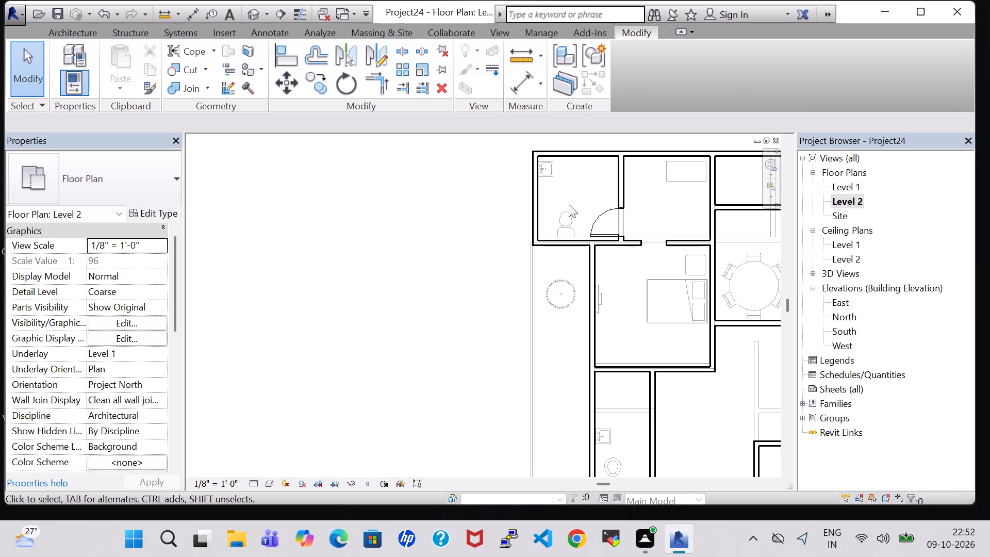
pyautogui.click(95, 35)
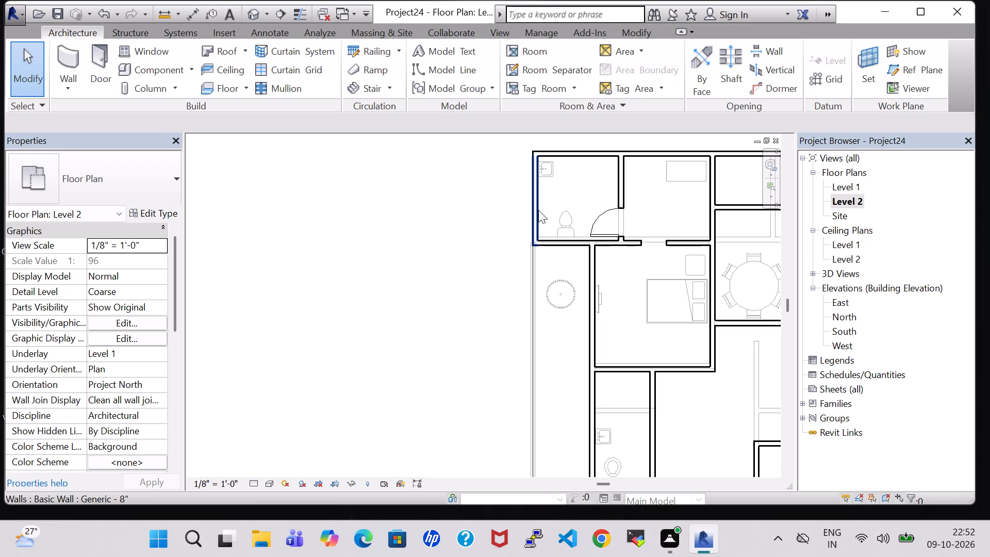
pyautogui.click(140, 68)
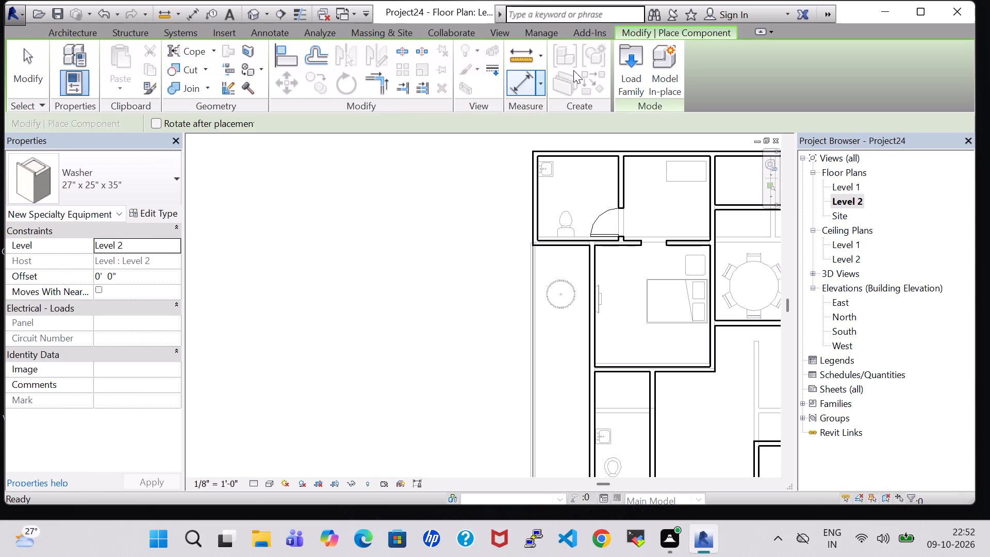
pyautogui.click(620, 69)
pyautogui.click(577, 253)
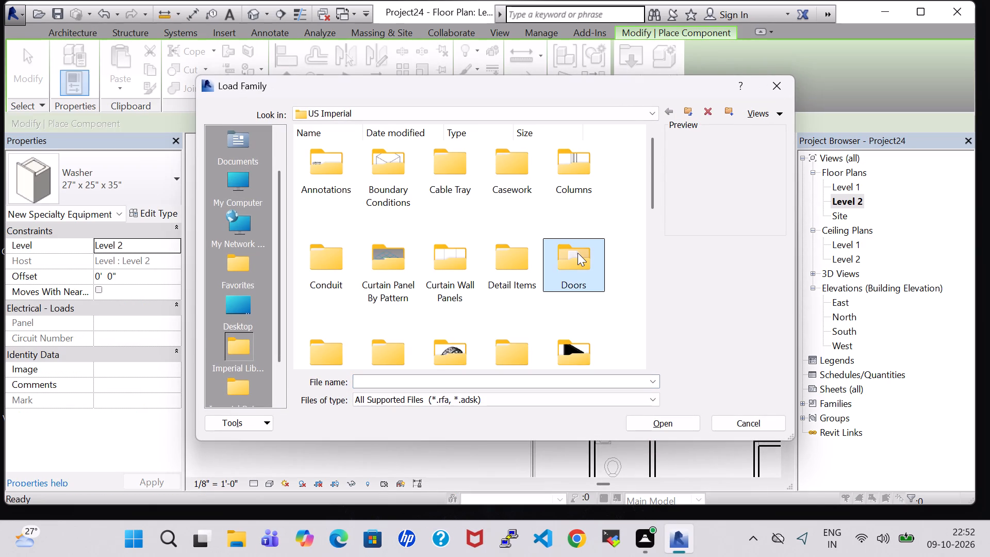
pyautogui.press('p')
pyautogui.doubleClick(447, 172)
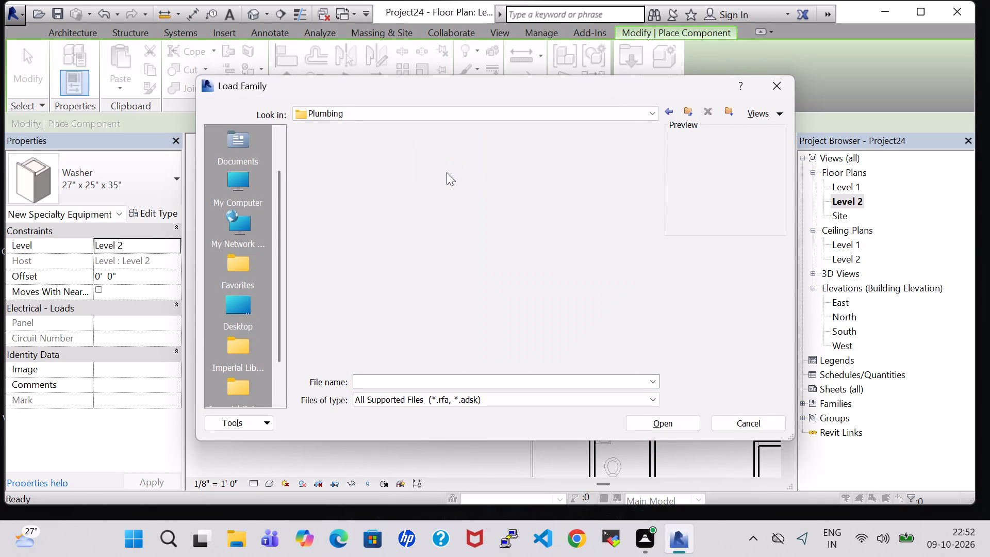
pyautogui.doubleClick(308, 168)
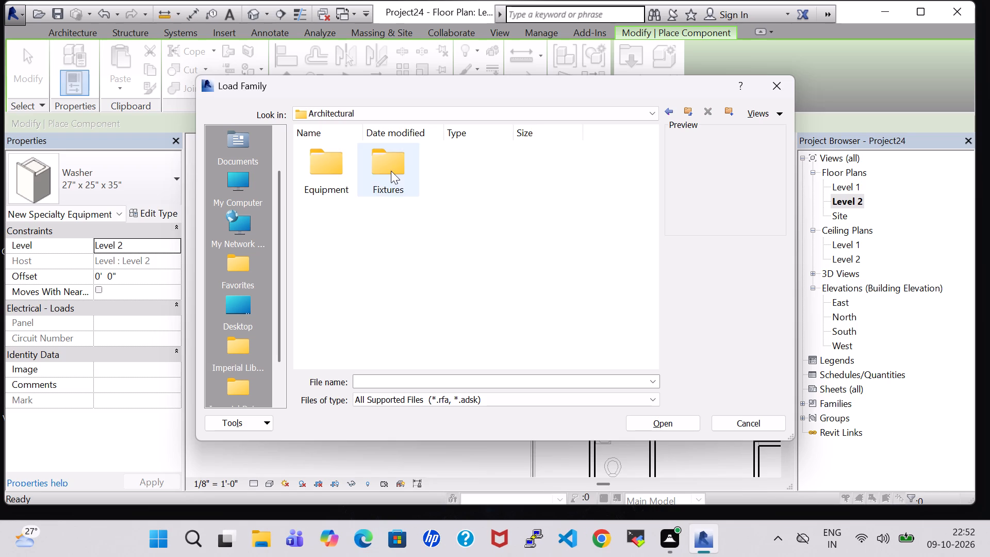
pyautogui.doubleClick(391, 171)
pyautogui.doubleClick(378, 258)
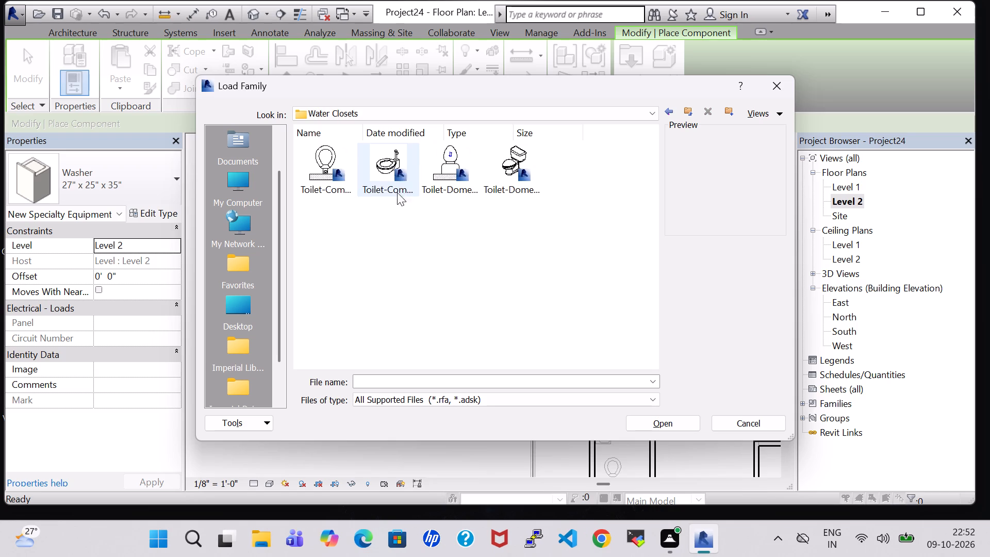
pyautogui.click(390, 163)
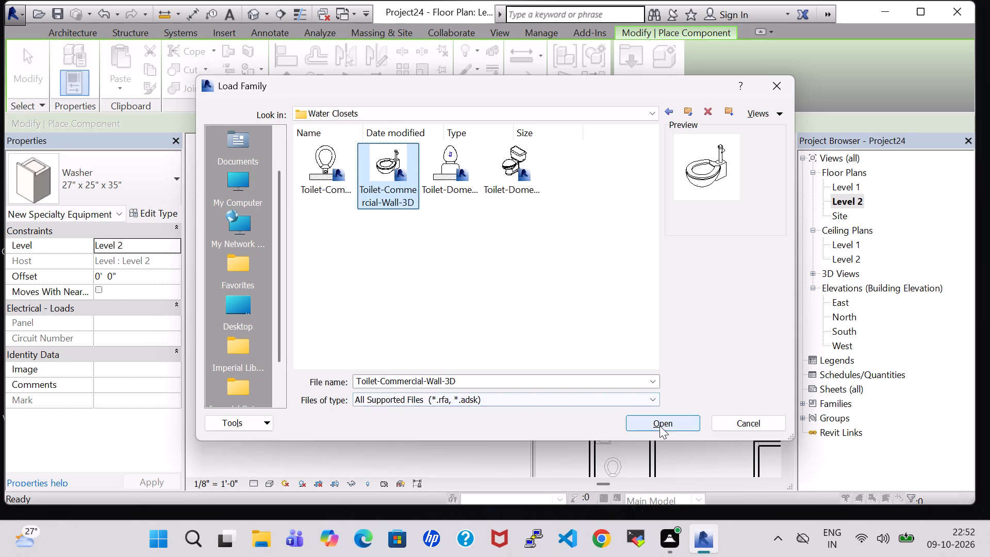
pyautogui.click(659, 425)
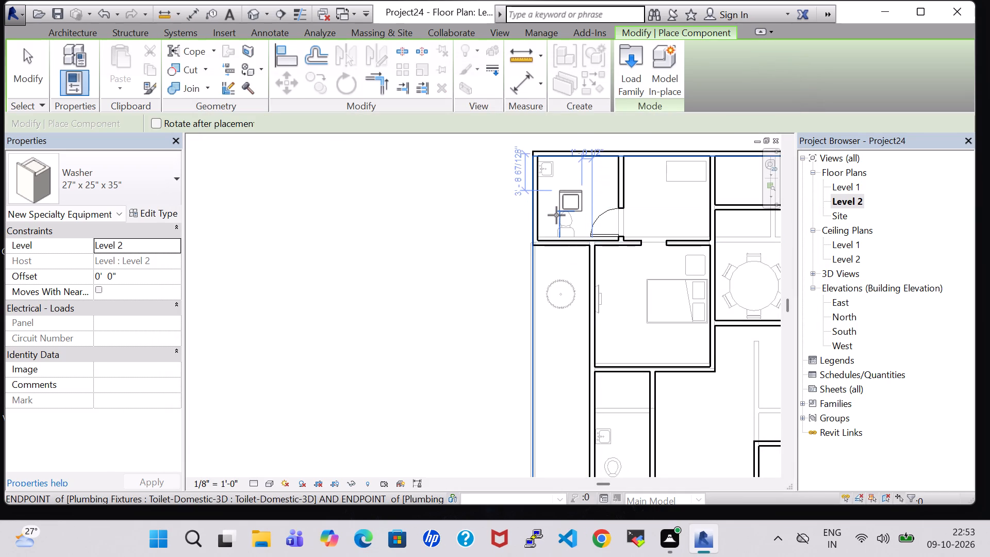
# Load a toilet family from the Water Closets folder of the architectural plumbing fixtures library.
pyautogui.click(617, 73)
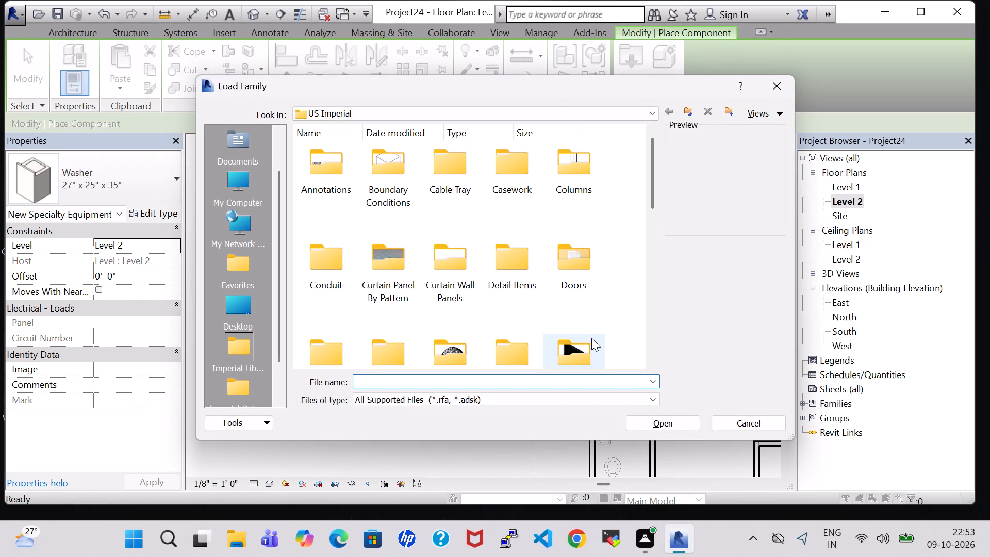
pyautogui.click(589, 340)
pyautogui.press('-')
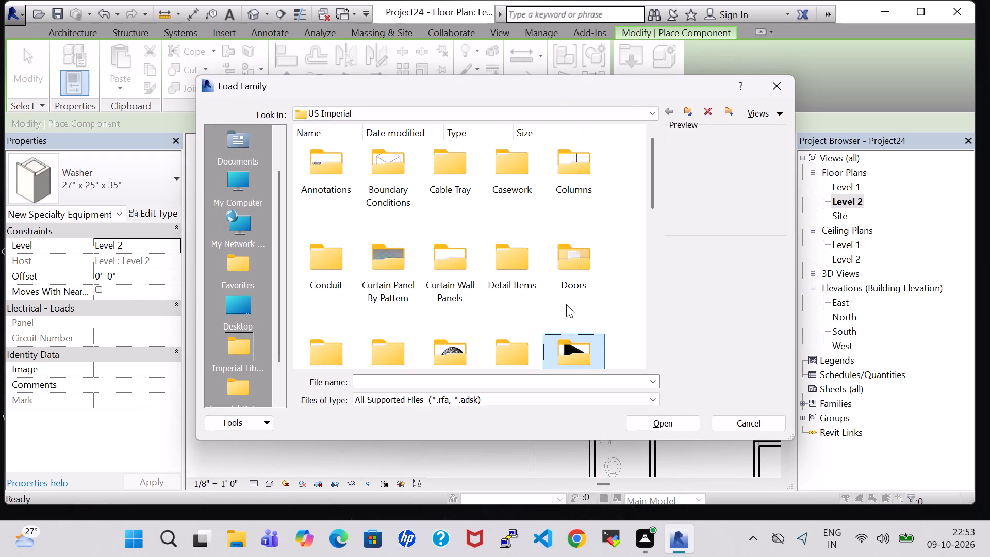
pyautogui.press('p')
pyautogui.click(578, 357)
pyautogui.press('p')
pyautogui.click(500, 347)
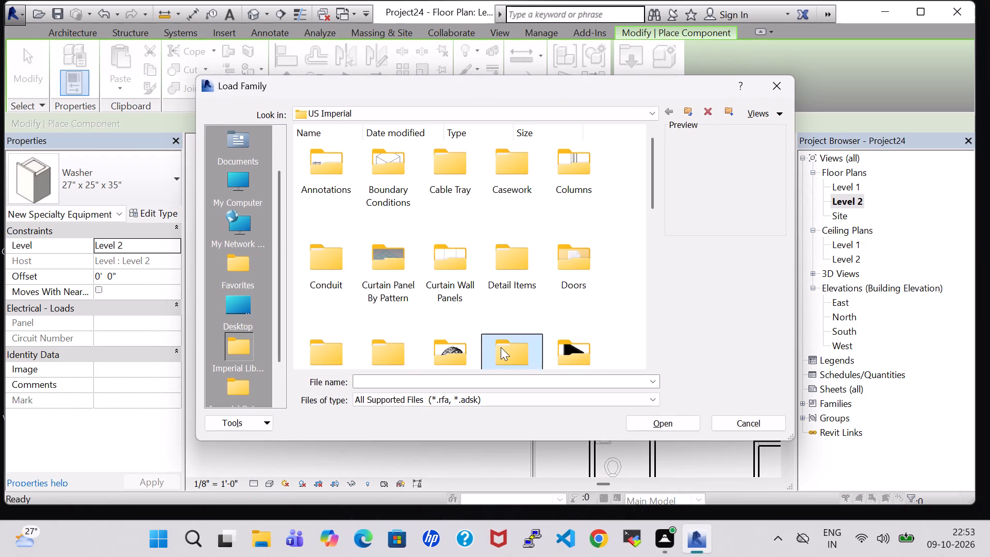
pyautogui.press('p')
pyautogui.doubleClick(447, 184)
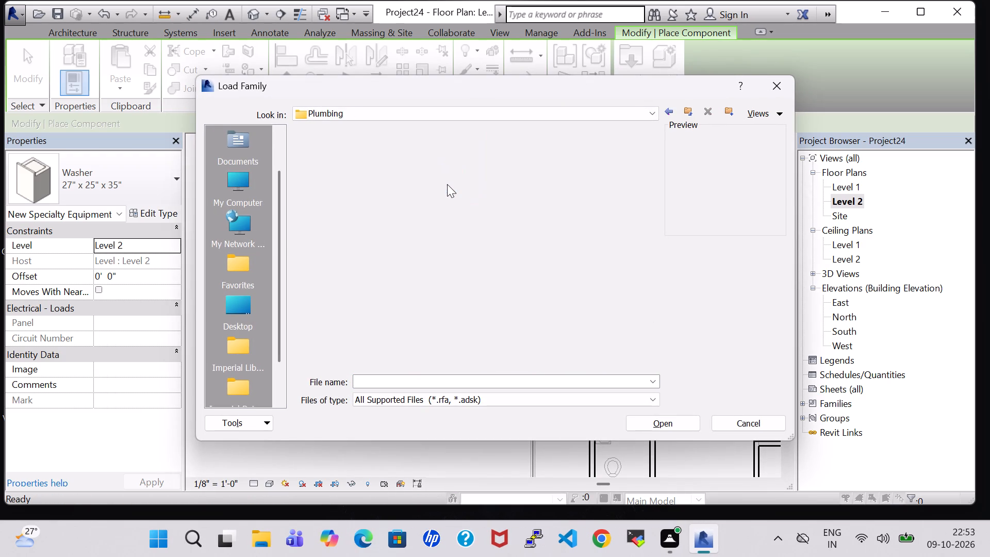
pyautogui.doubleClick(330, 166)
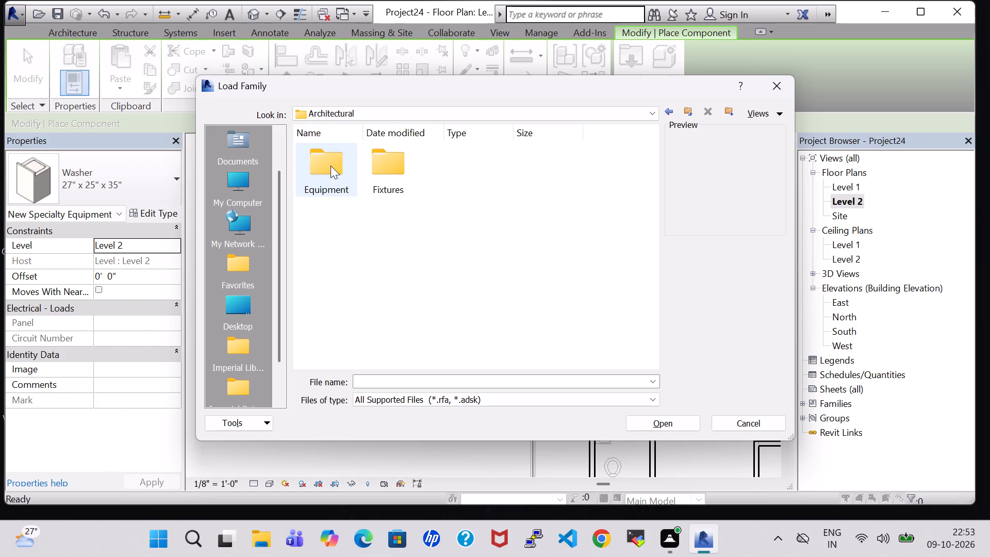
pyautogui.doubleClick(383, 170)
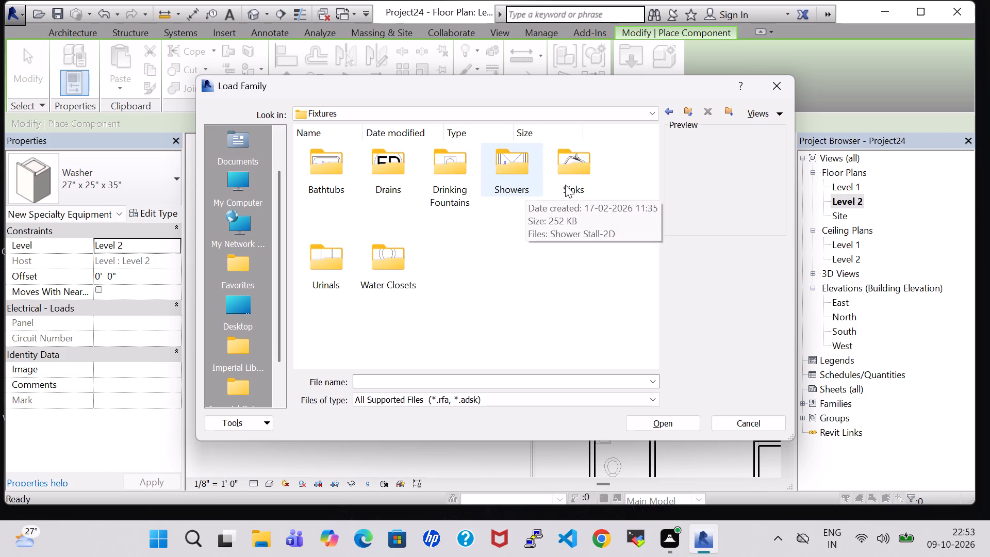
pyautogui.doubleClick(369, 272)
pyautogui.doubleClick(399, 261)
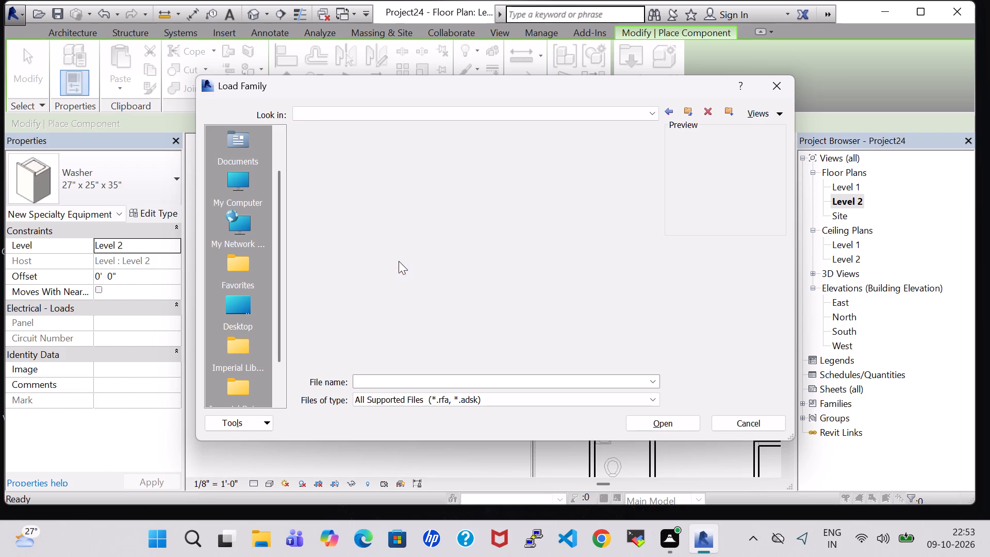
pyautogui.click(503, 169)
pyautogui.click(661, 422)
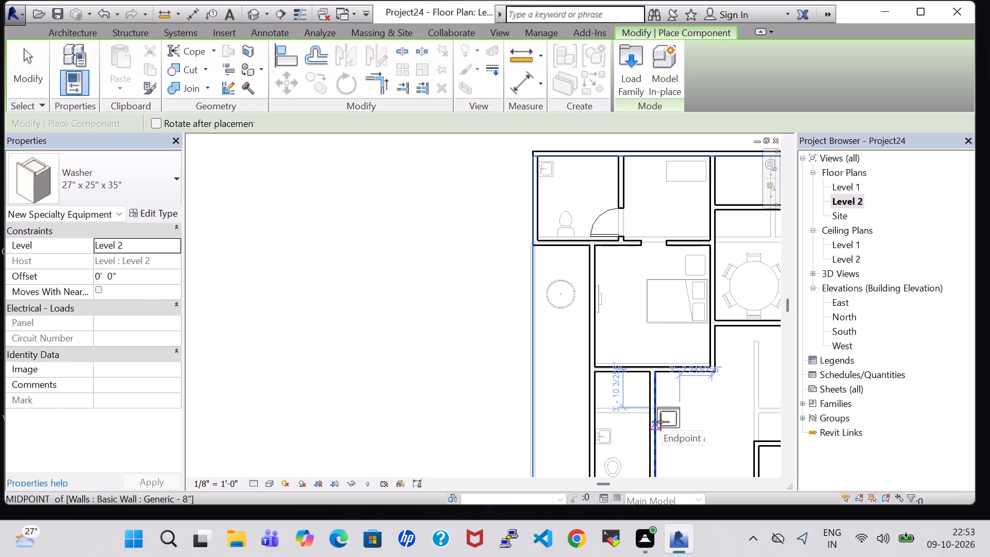
pyautogui.press('Escape')
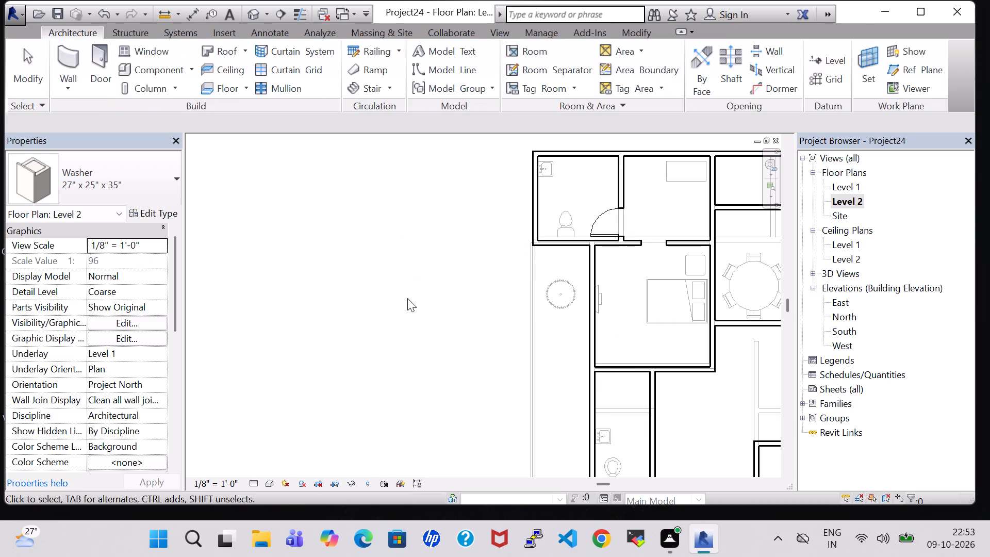
pyautogui.press('Escape')
# Load the Sink Kitchen-Island family from the Sinks folder of the architectural plumbing fixtures library.
pyautogui.click(150, 74)
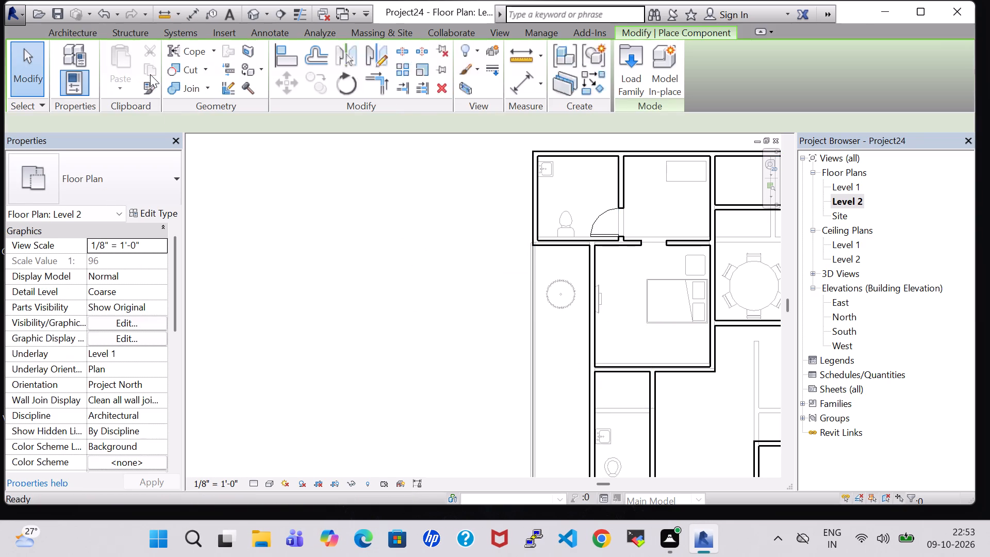
pyautogui.click(630, 73)
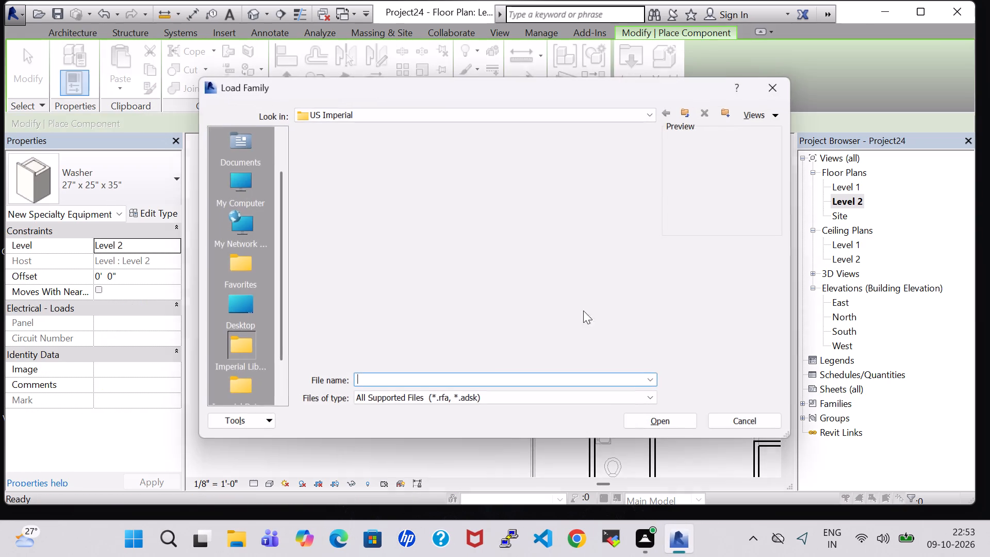
pyautogui.click(517, 349)
pyautogui.press('p')
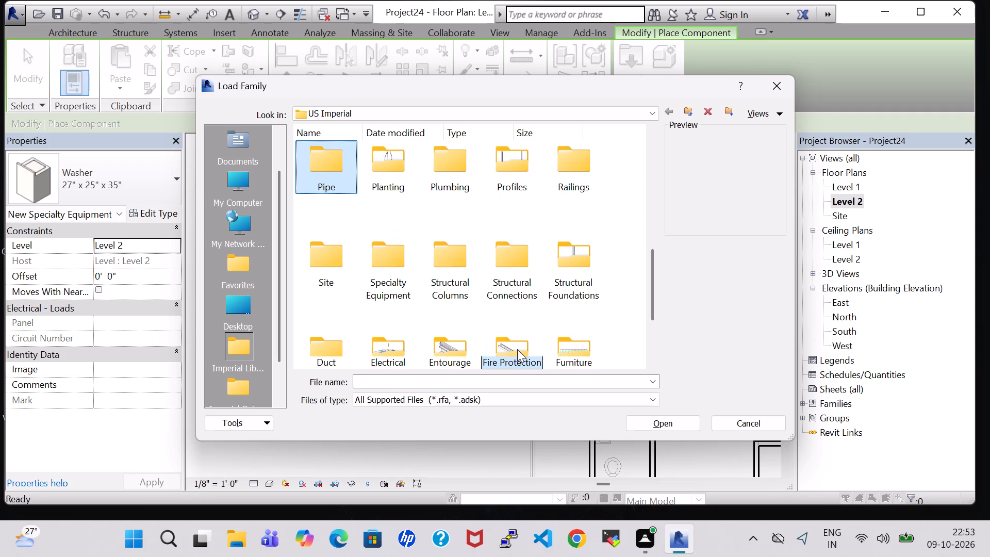
pyautogui.doubleClick(446, 186)
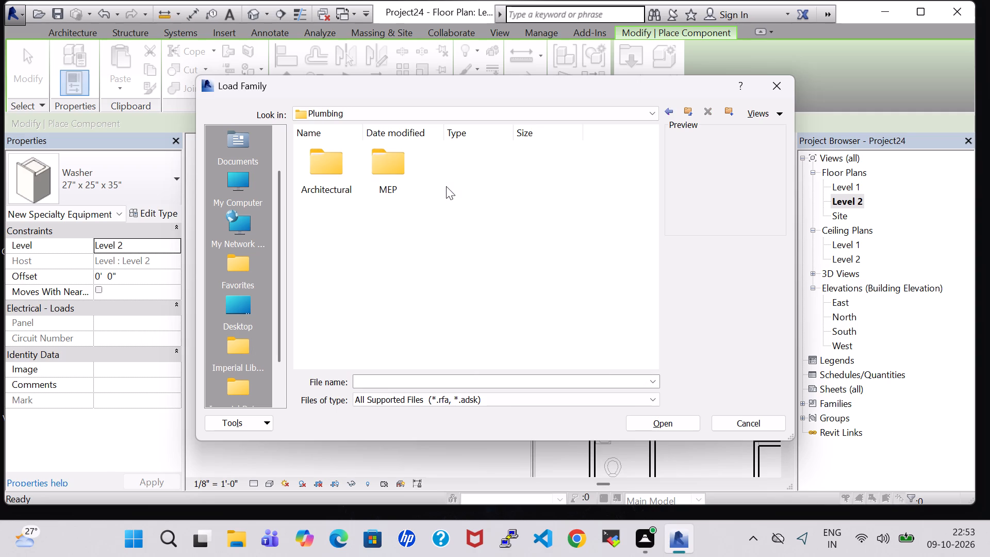
pyautogui.doubleClick(354, 173)
pyautogui.doubleClick(379, 179)
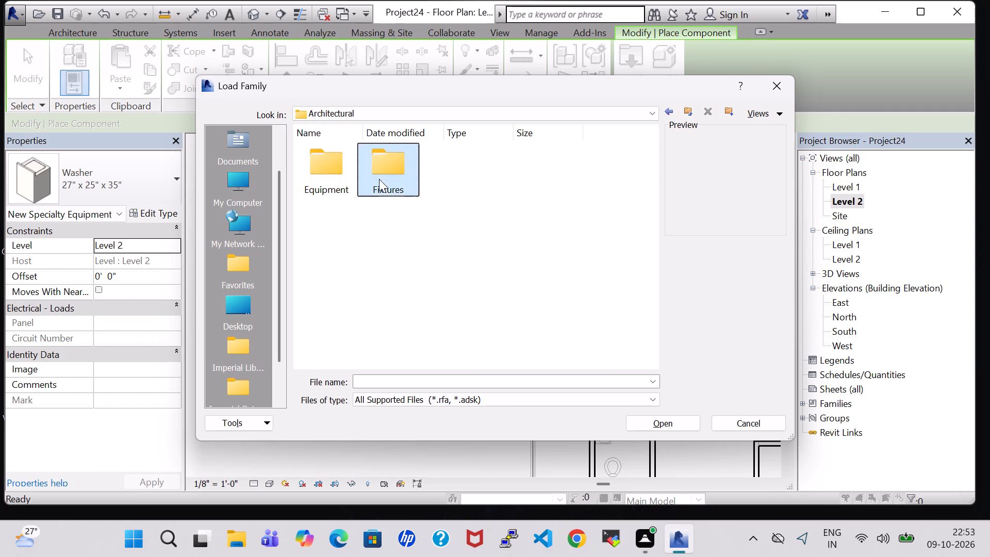
pyautogui.doubleClick(583, 179)
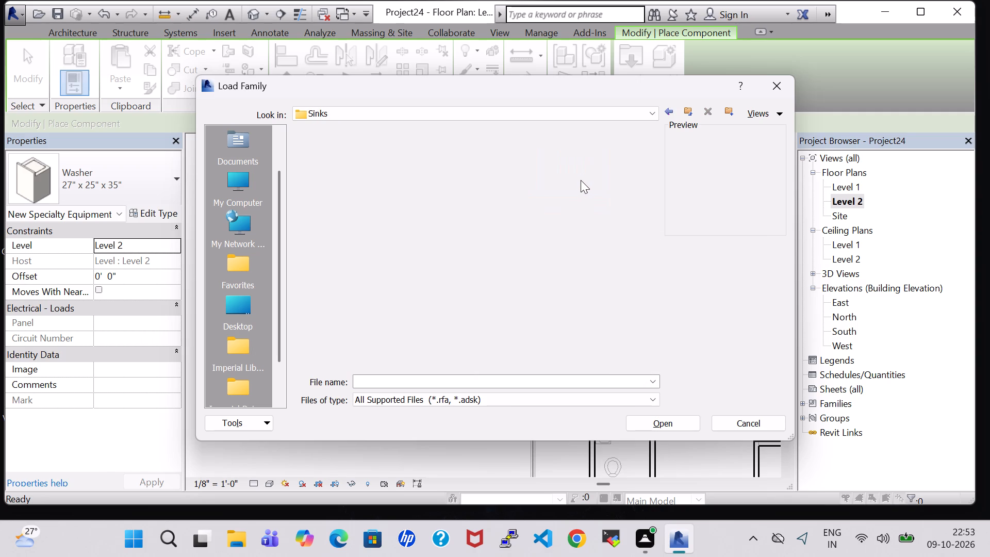
pyautogui.click(388, 162)
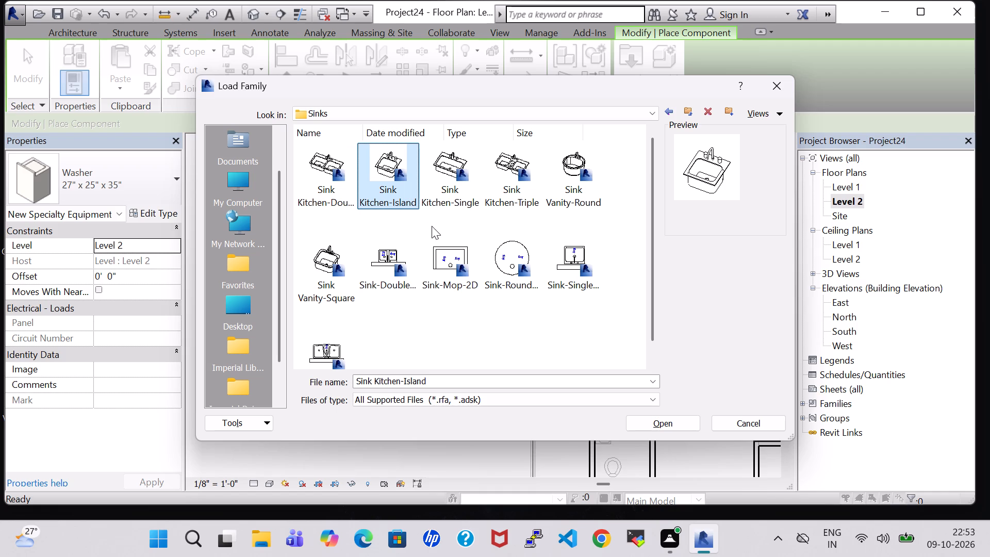
pyautogui.click(654, 420)
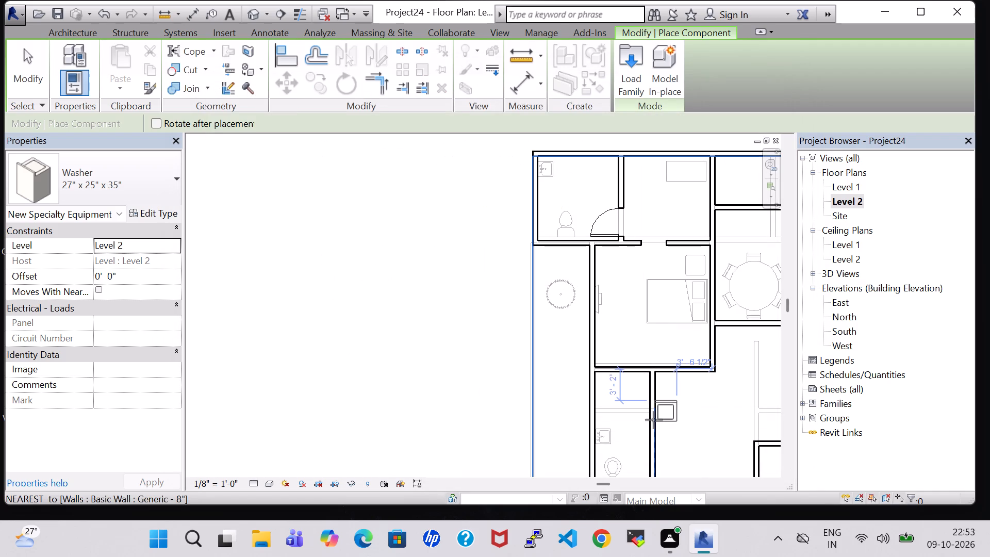
pyautogui.press('Escape')
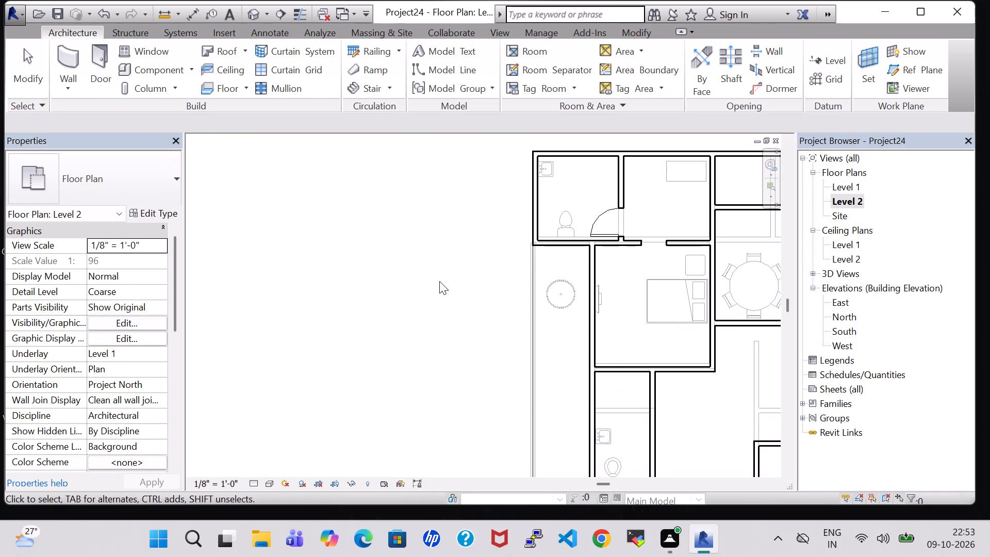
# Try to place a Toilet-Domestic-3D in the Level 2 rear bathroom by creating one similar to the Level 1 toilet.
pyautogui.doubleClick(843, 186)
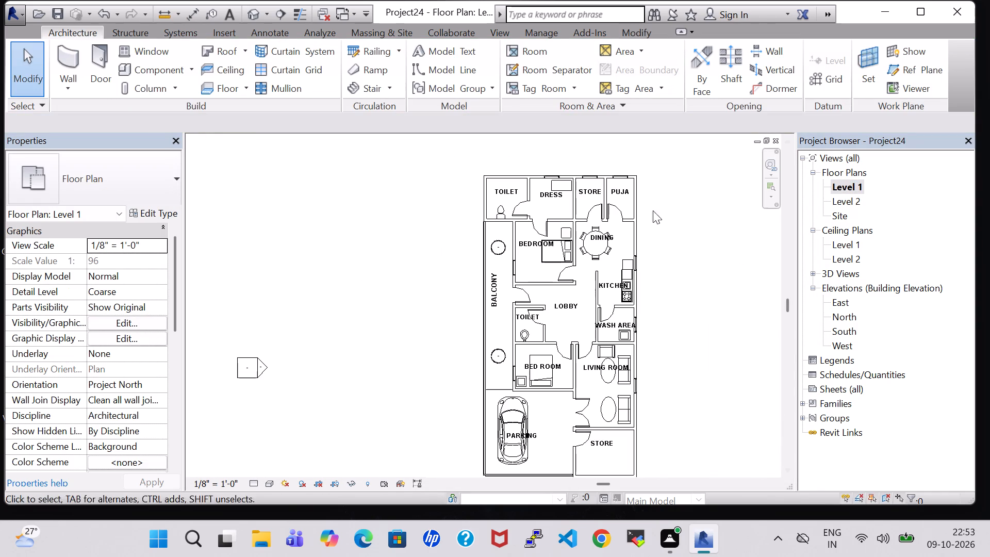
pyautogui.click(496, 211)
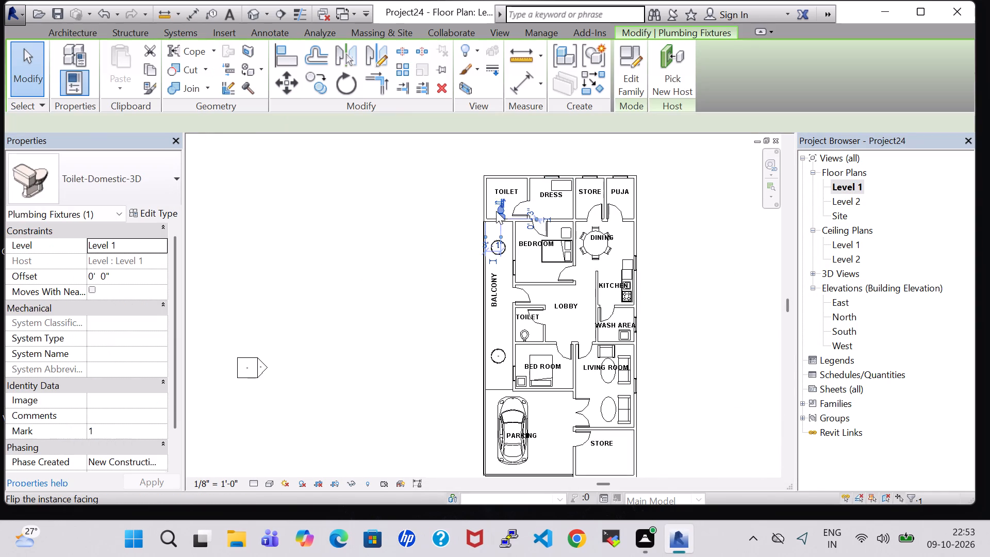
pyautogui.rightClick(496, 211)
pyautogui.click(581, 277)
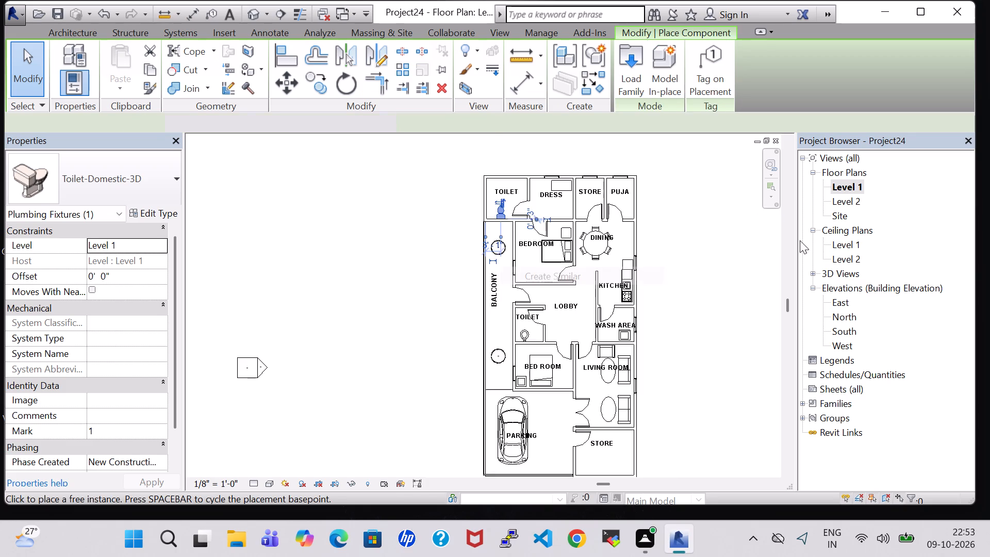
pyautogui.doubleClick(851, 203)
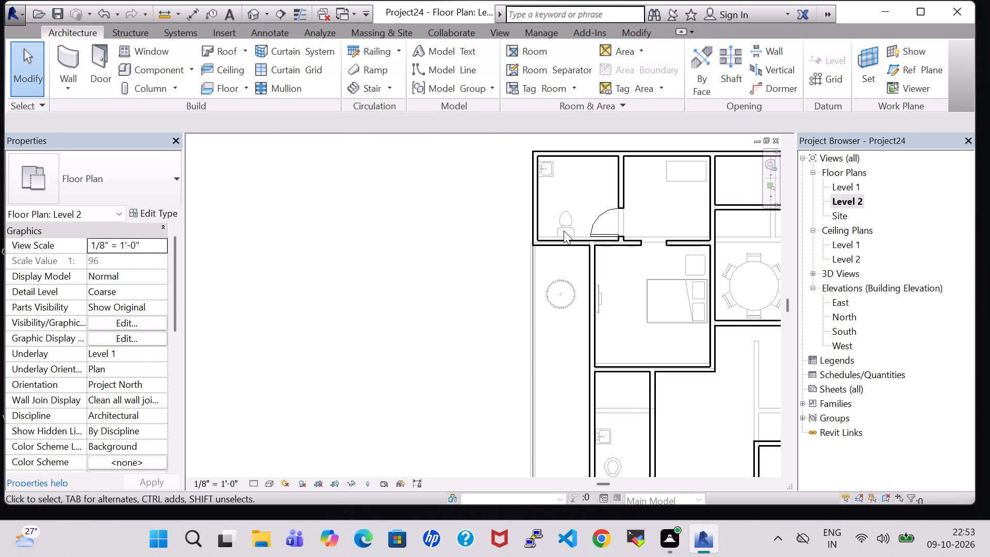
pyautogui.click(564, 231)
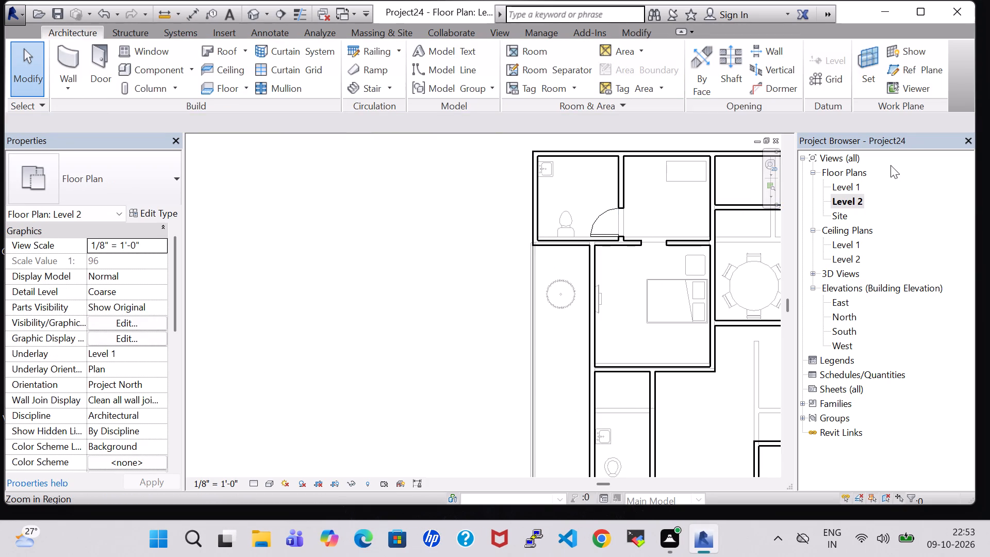
# Copy the Toilet-Domestic-3D from the rear TOILET room on Level 1 and paste it aligned to Level 2.
pyautogui.doubleClick(857, 183)
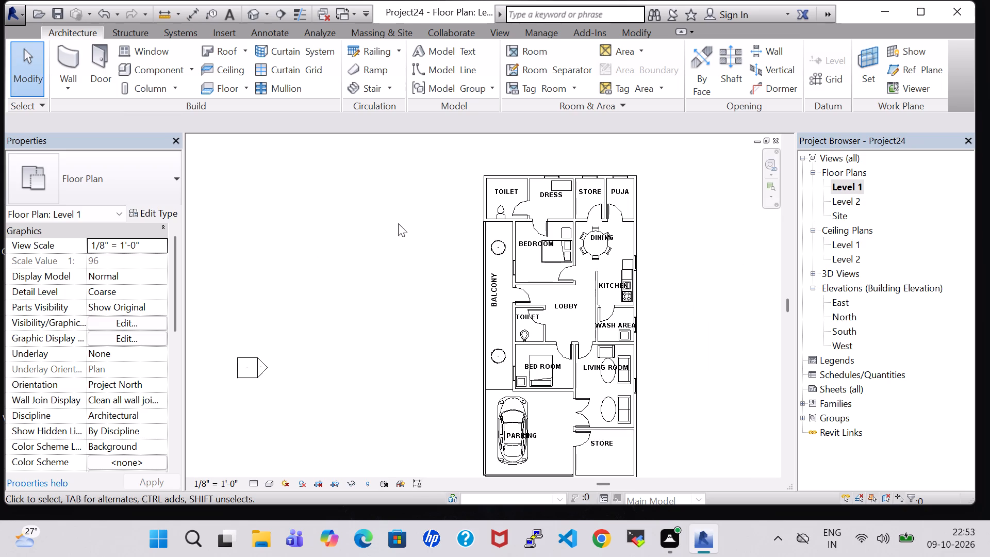
pyautogui.click(497, 211)
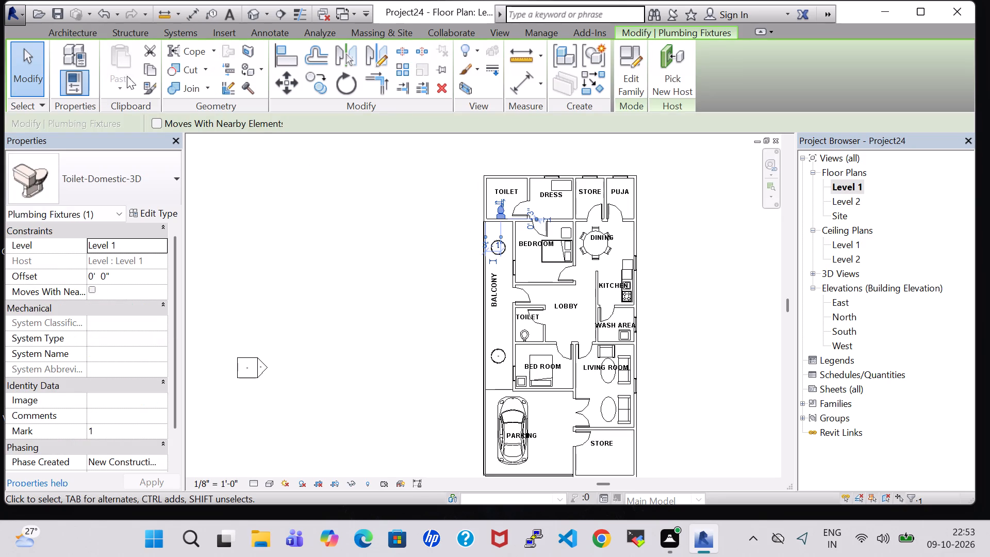
pyautogui.click(145, 69)
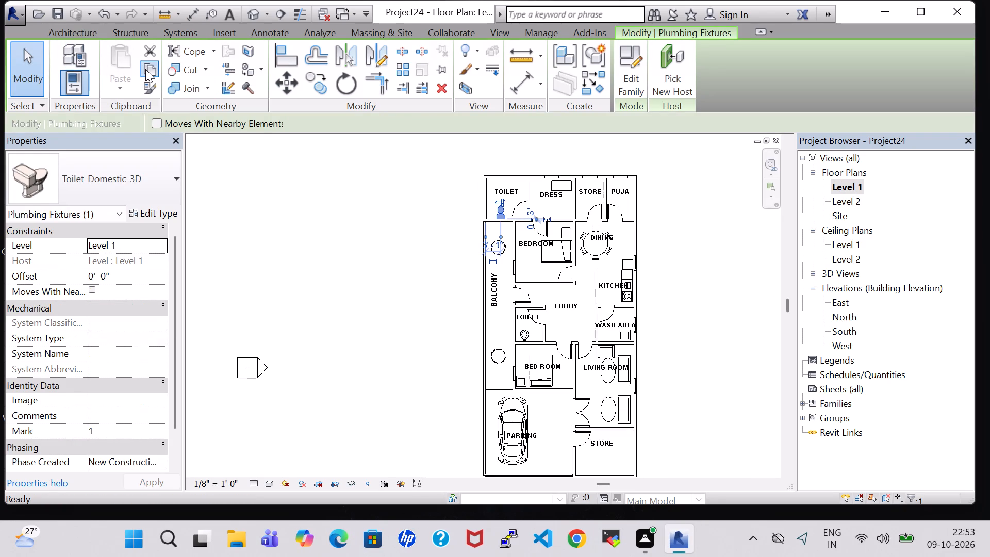
pyautogui.click(124, 72)
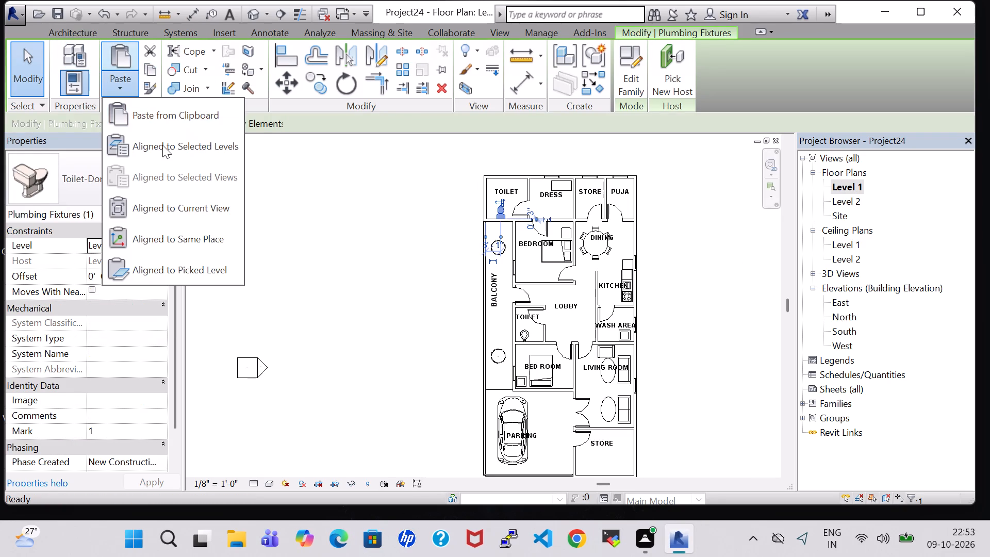
pyautogui.click(162, 145)
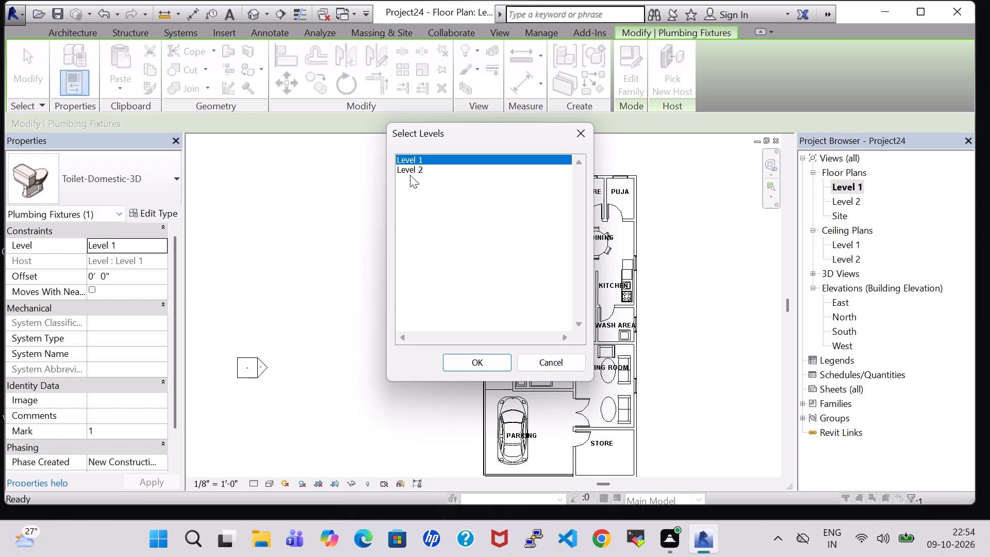
pyautogui.click(408, 167)
pyautogui.click(491, 363)
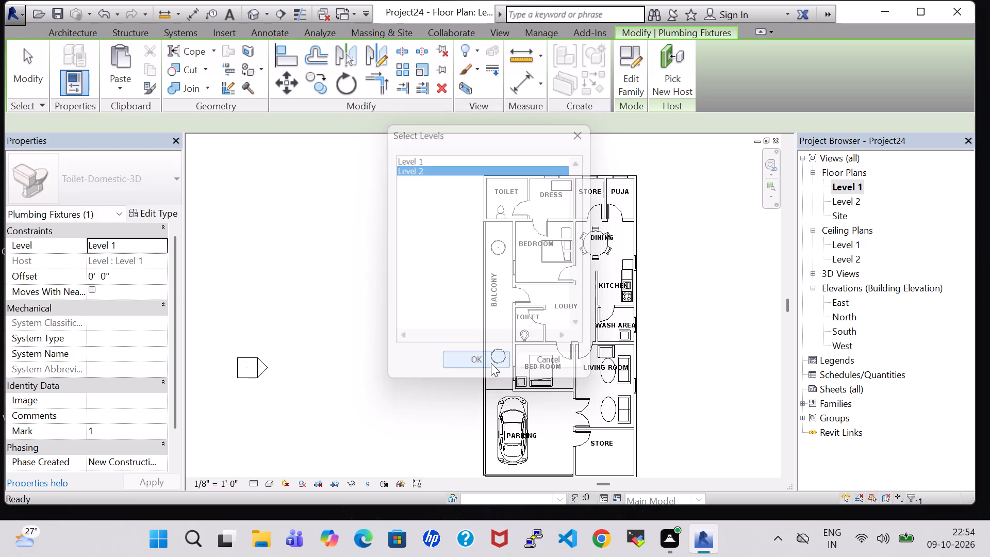
pyautogui.doubleClick(844, 200)
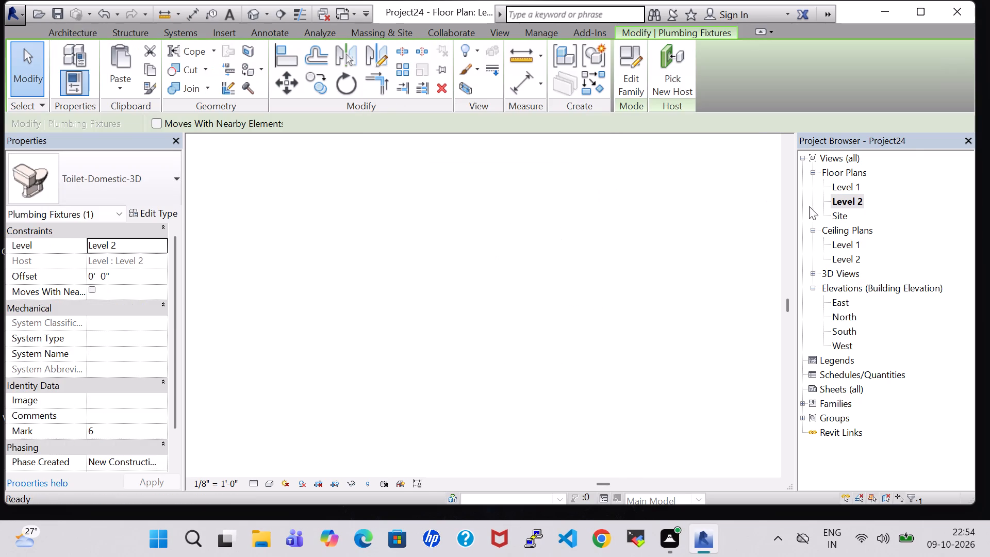
pyautogui.click(610, 185)
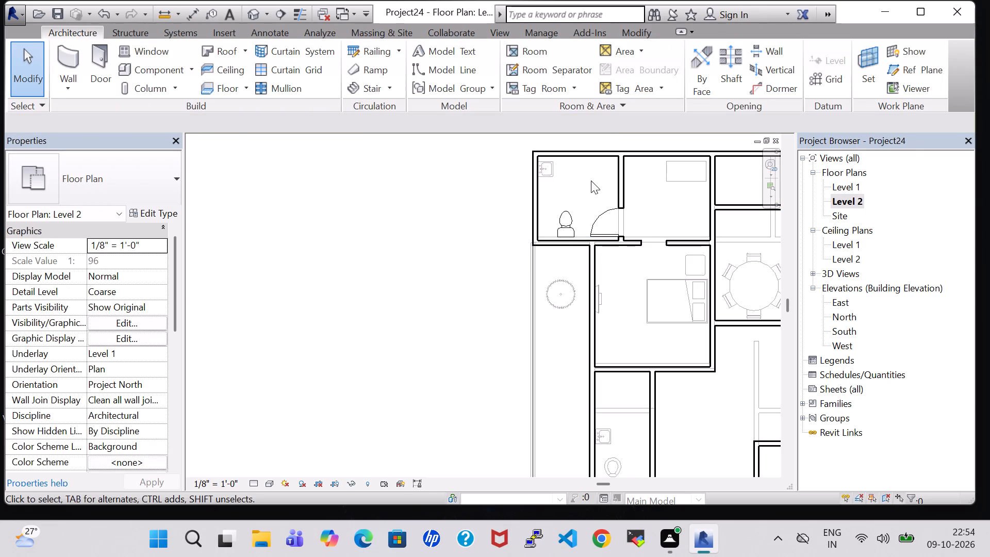
# Inspect the rear TOILET room on the Level 1 plan and the house in 3D, ending back on the Level 2 plan.
pyautogui.doubleClick(846, 189)
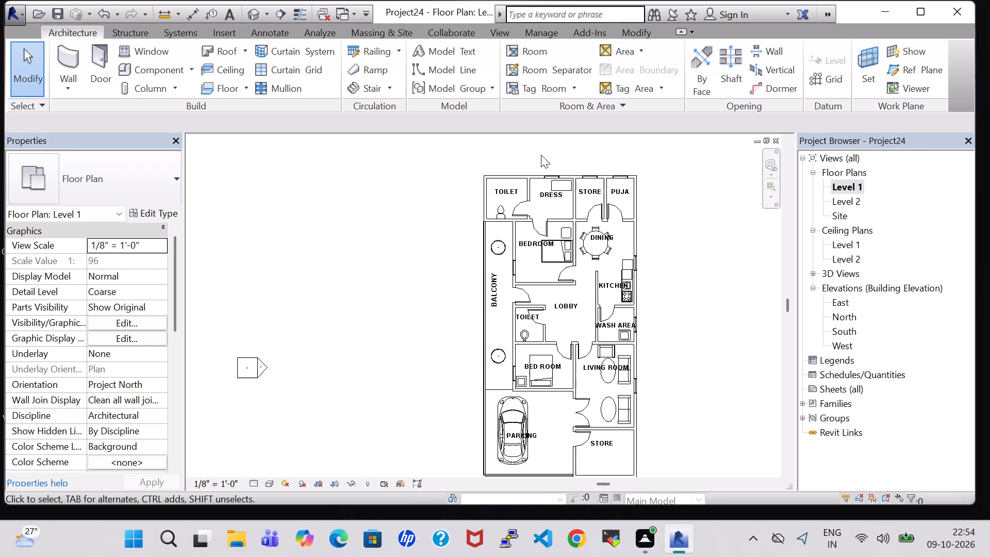
pyautogui.click(250, 9)
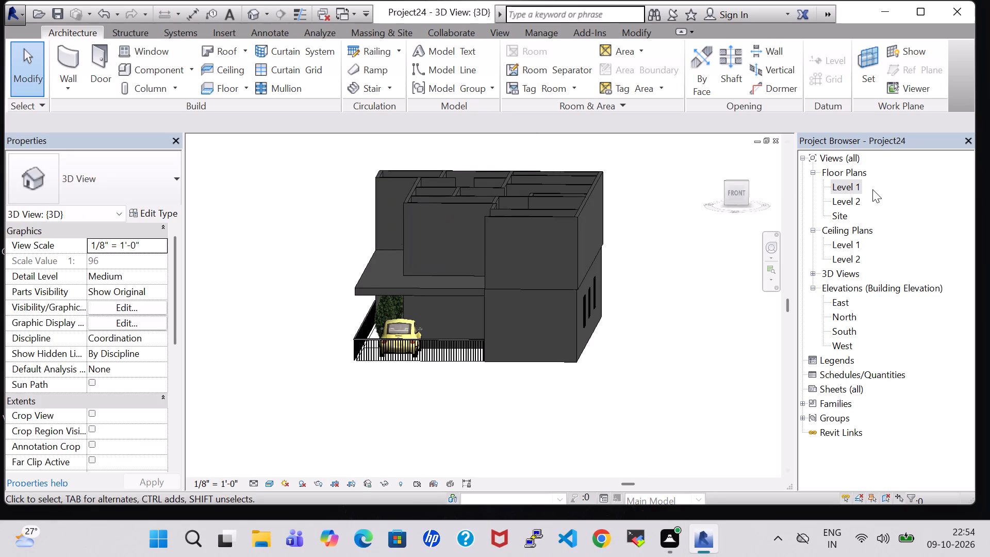
pyautogui.doubleClick(846, 184)
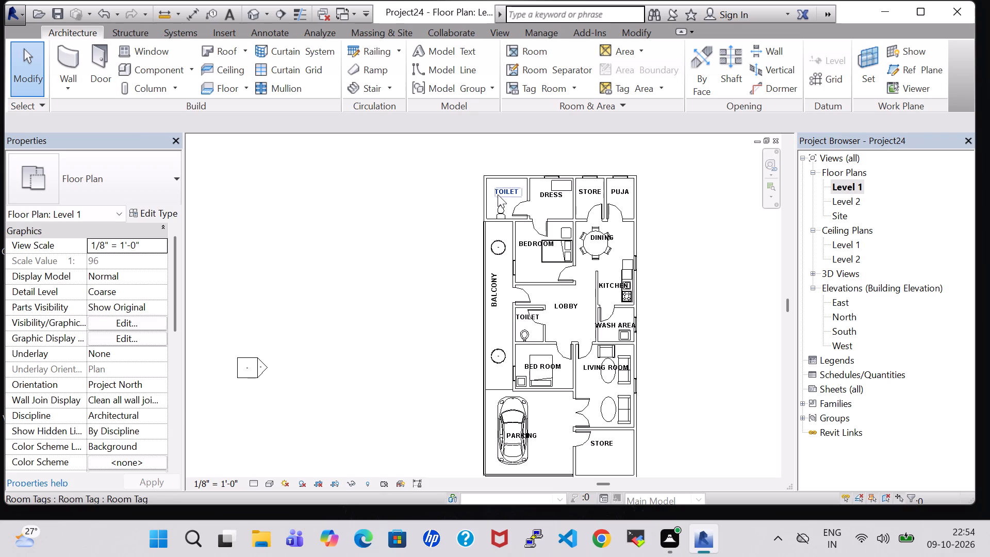
pyautogui.scroll(8, 487, 193)
pyautogui.click(490, 186)
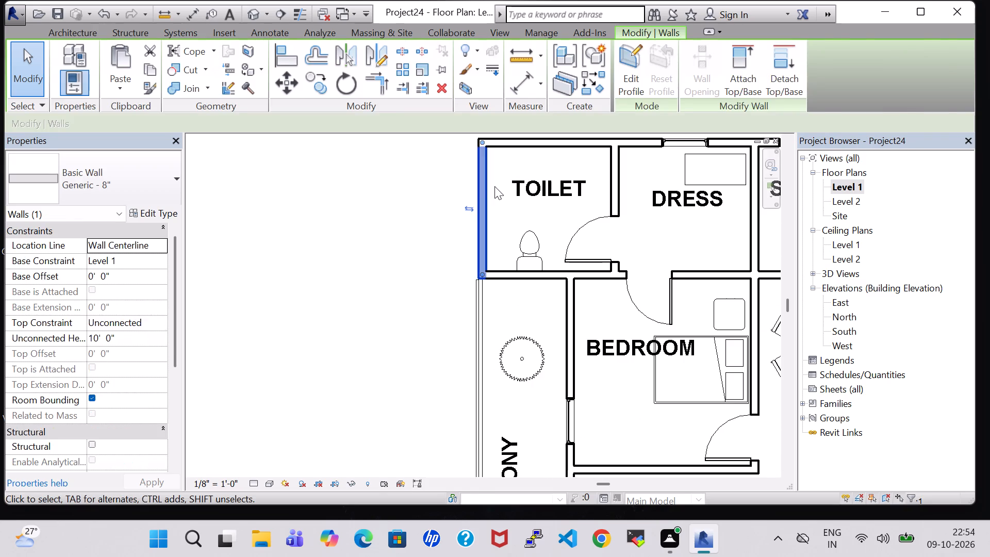
pyautogui.doubleClick(494, 186)
pyautogui.scroll(-4, 494, 188)
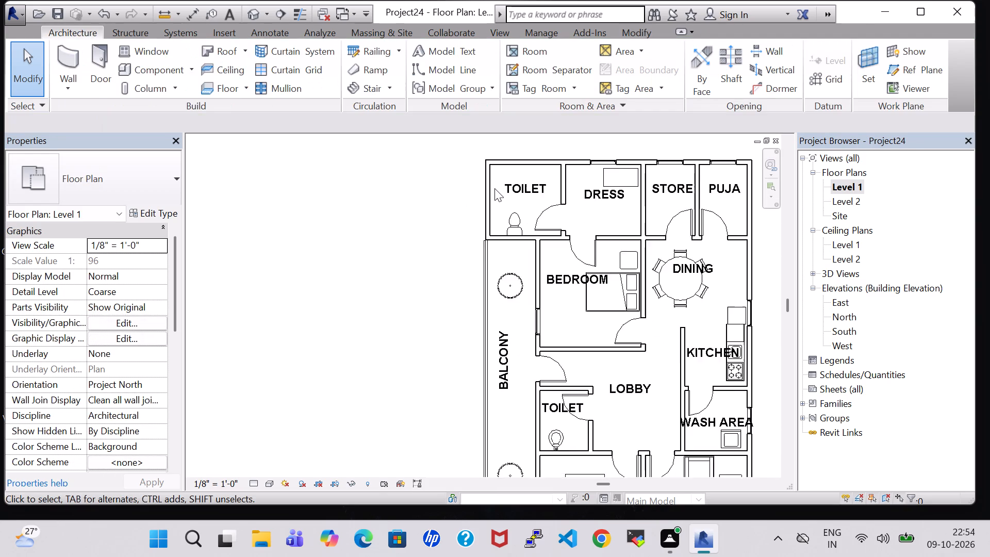
pyautogui.scroll(-3, 494, 188)
pyautogui.doubleClick(849, 197)
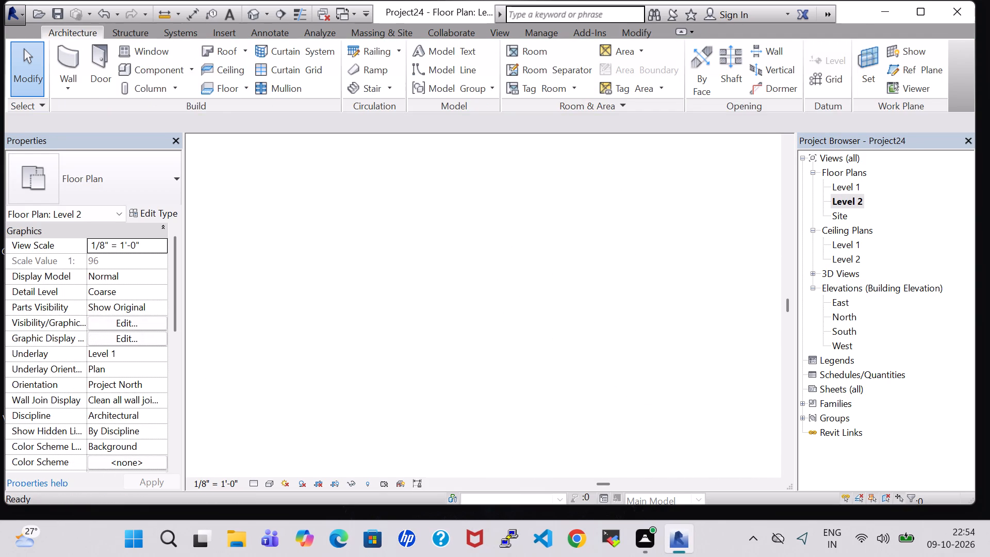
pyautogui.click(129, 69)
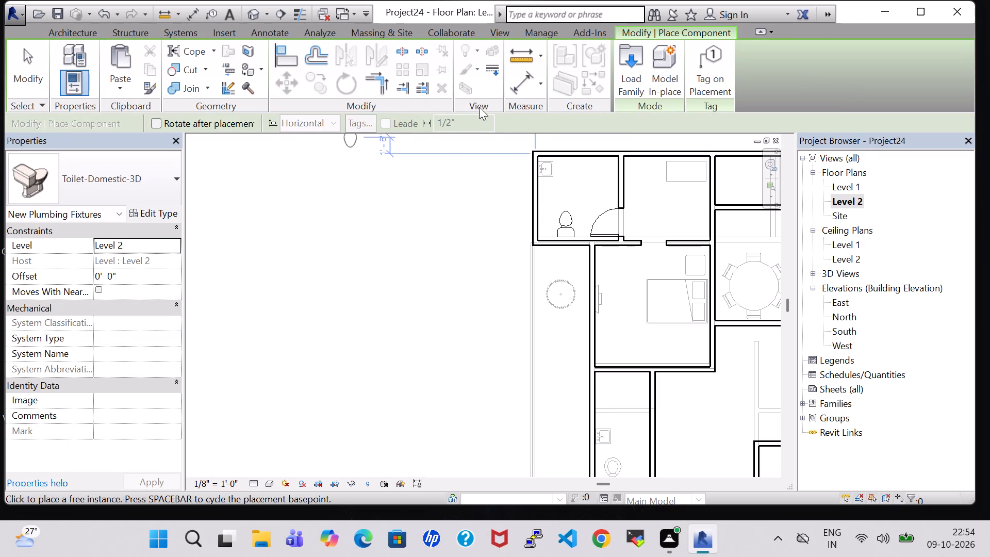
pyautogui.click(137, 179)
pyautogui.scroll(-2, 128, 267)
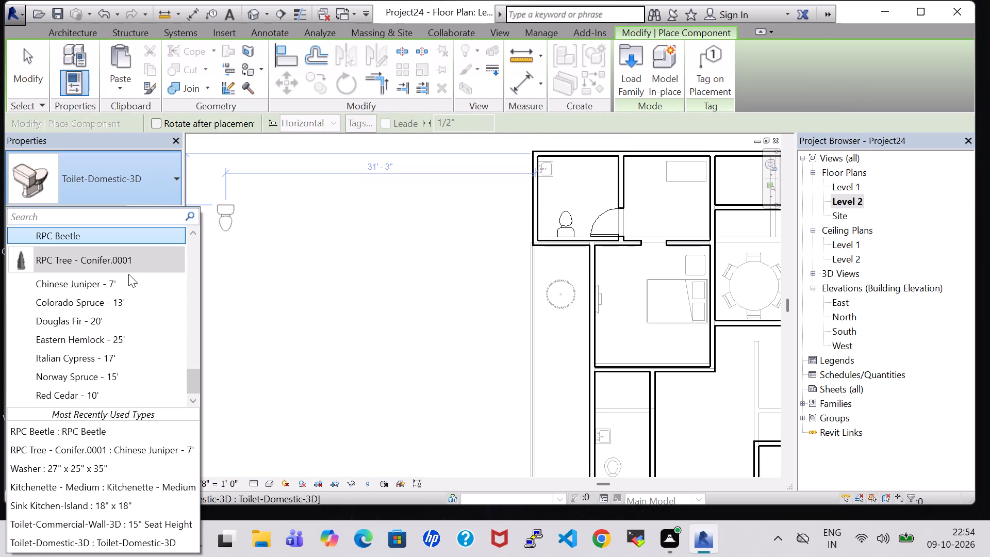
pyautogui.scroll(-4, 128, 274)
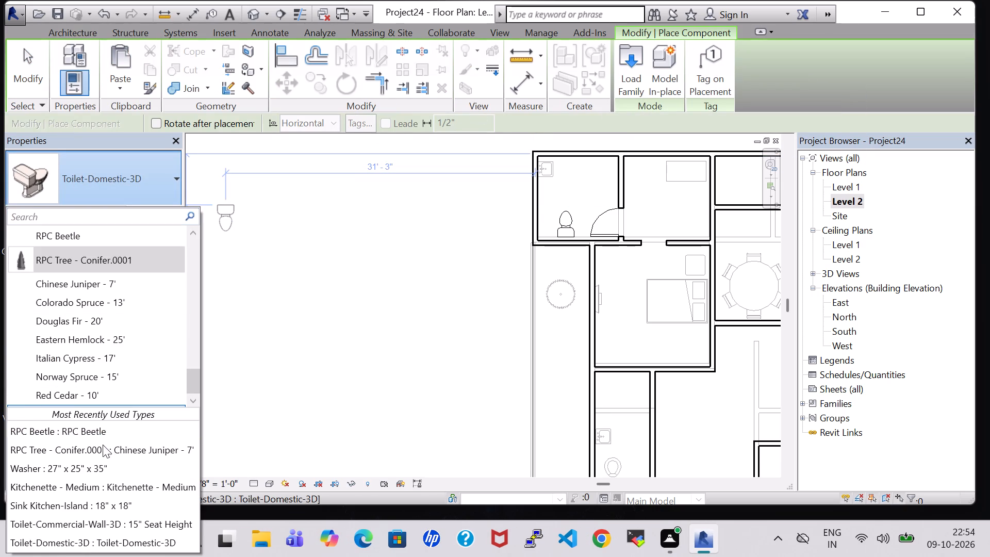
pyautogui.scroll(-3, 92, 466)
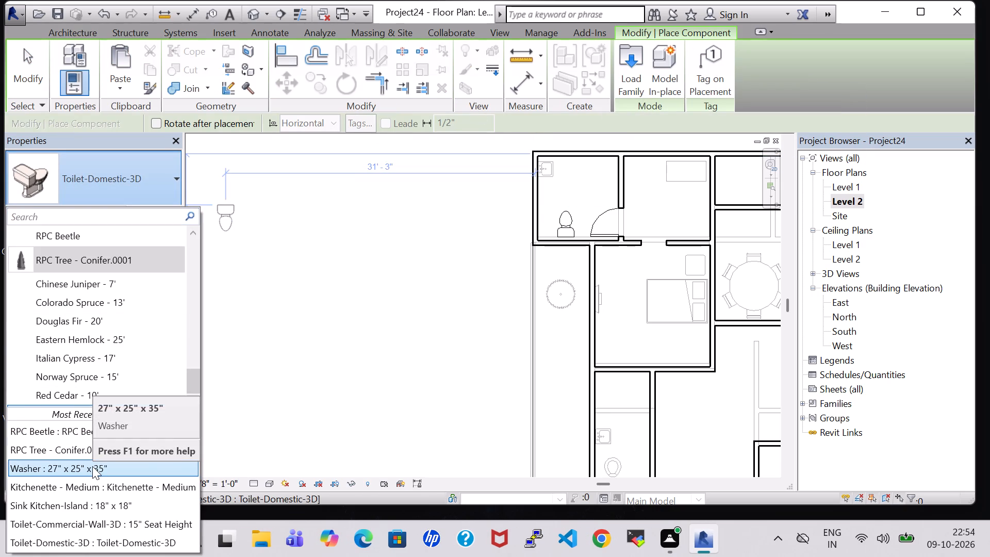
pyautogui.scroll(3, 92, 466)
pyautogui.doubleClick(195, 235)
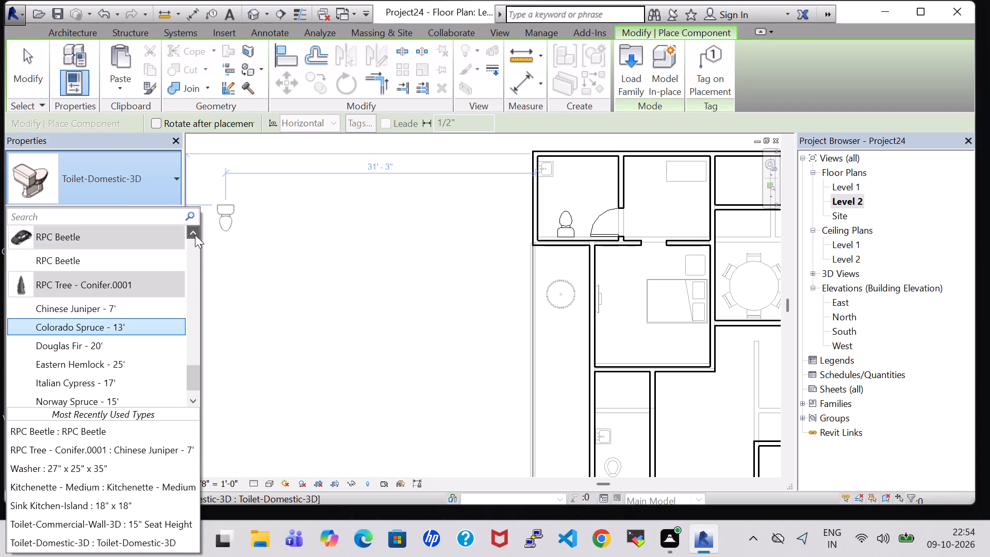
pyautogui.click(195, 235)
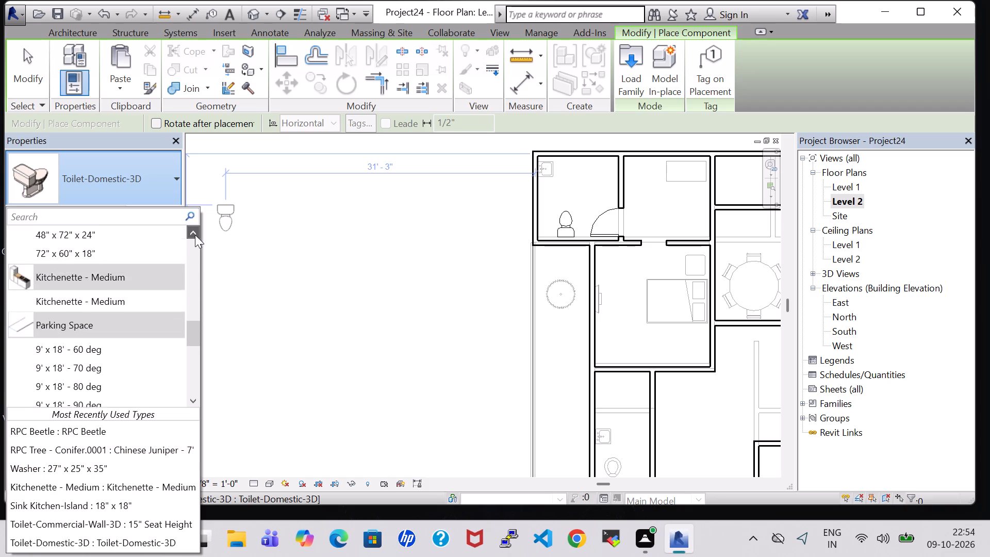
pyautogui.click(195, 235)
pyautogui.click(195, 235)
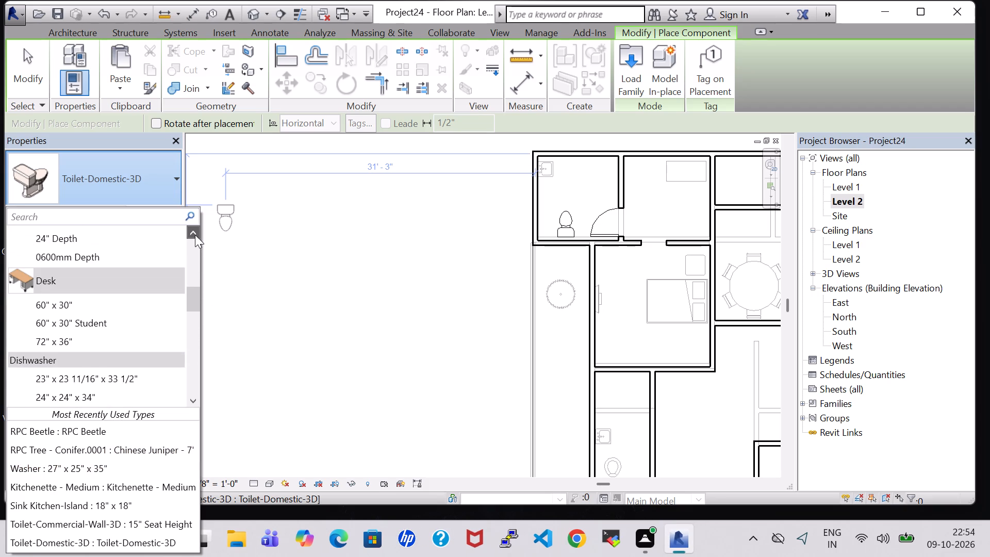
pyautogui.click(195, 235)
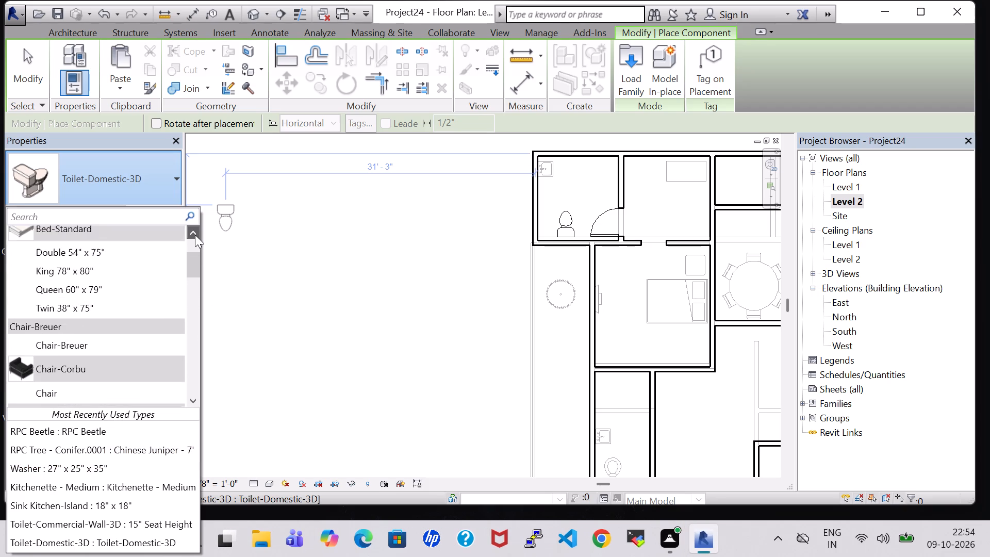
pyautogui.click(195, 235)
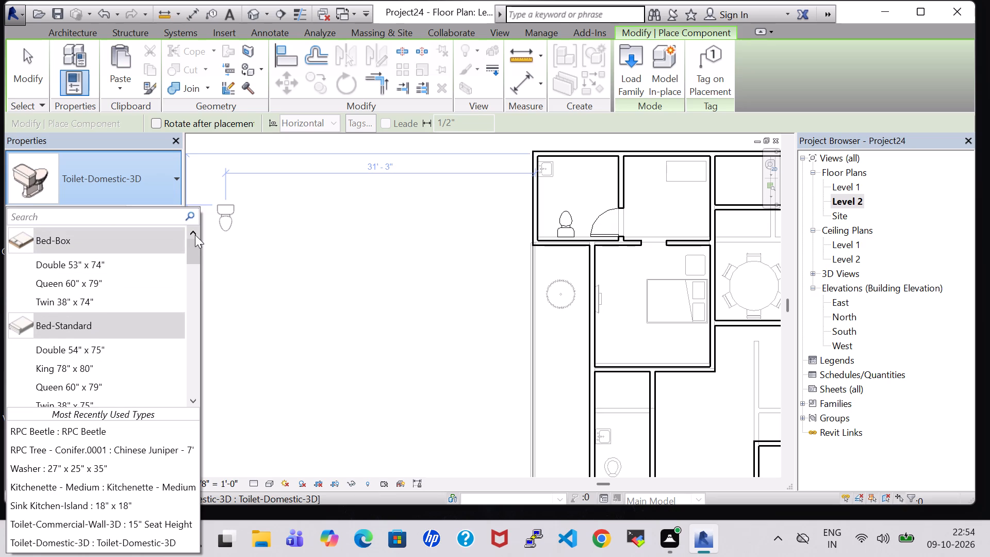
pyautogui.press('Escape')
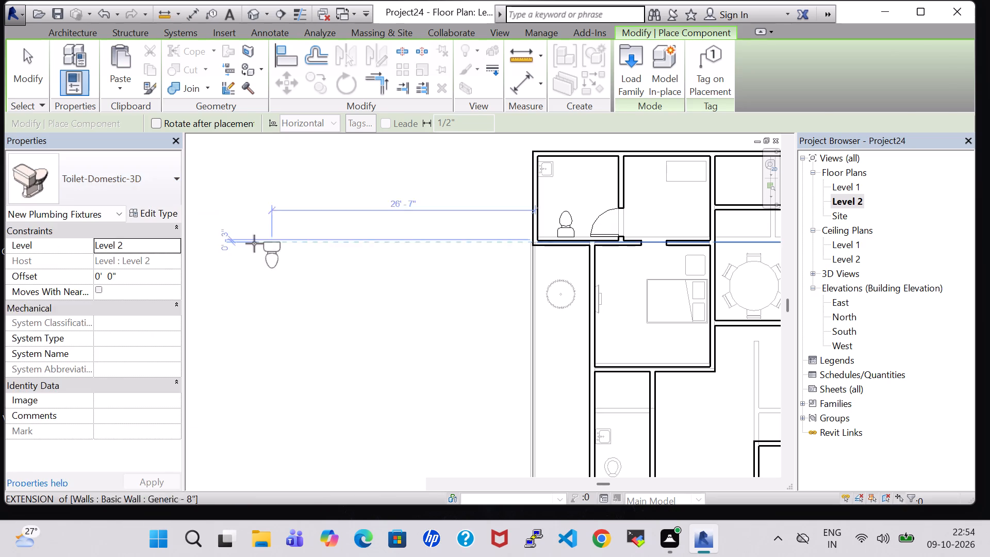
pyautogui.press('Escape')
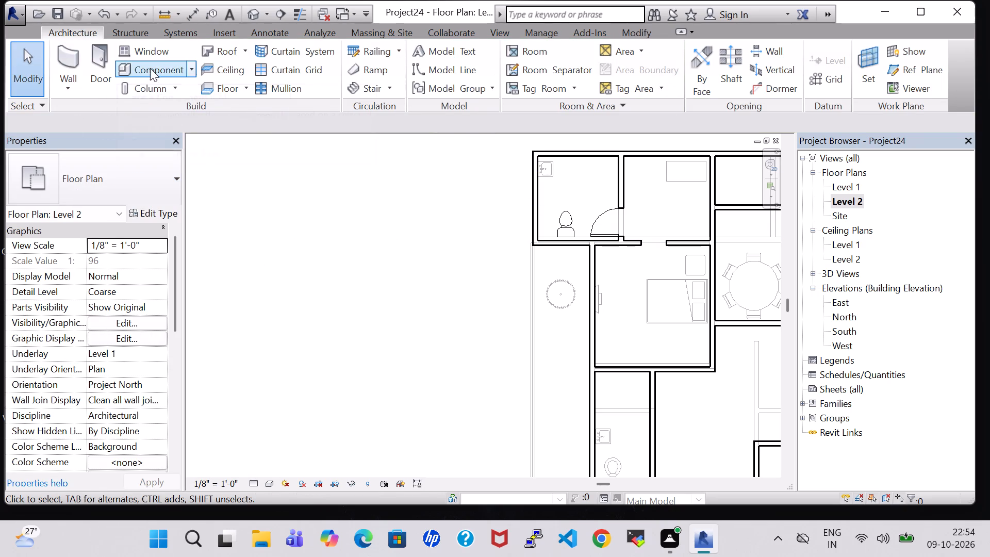
# Load the Sink Vanity-Square family from the Sinks folder of the architectural plumbing fixtures library.
pyautogui.click(166, 65)
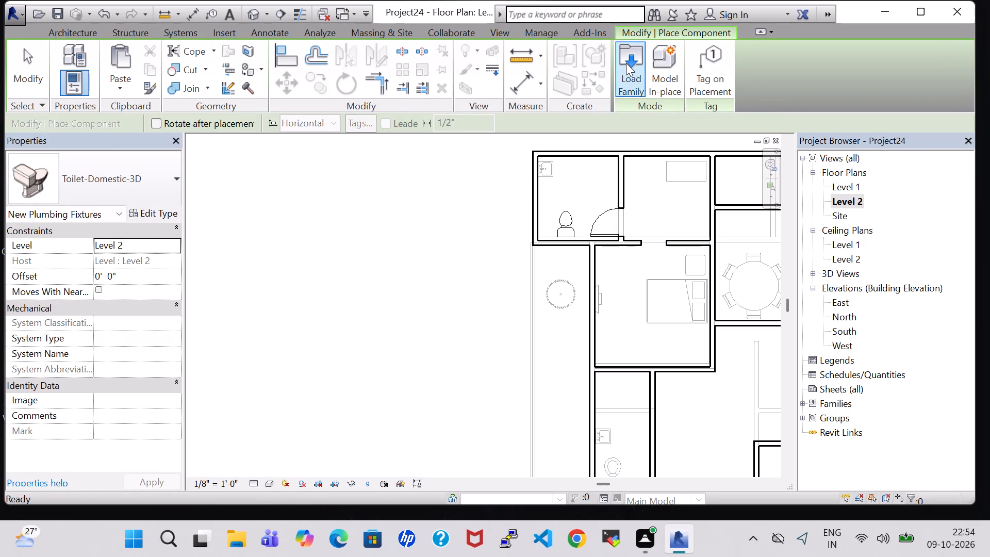
pyautogui.click(626, 63)
pyautogui.doubleClick(577, 351)
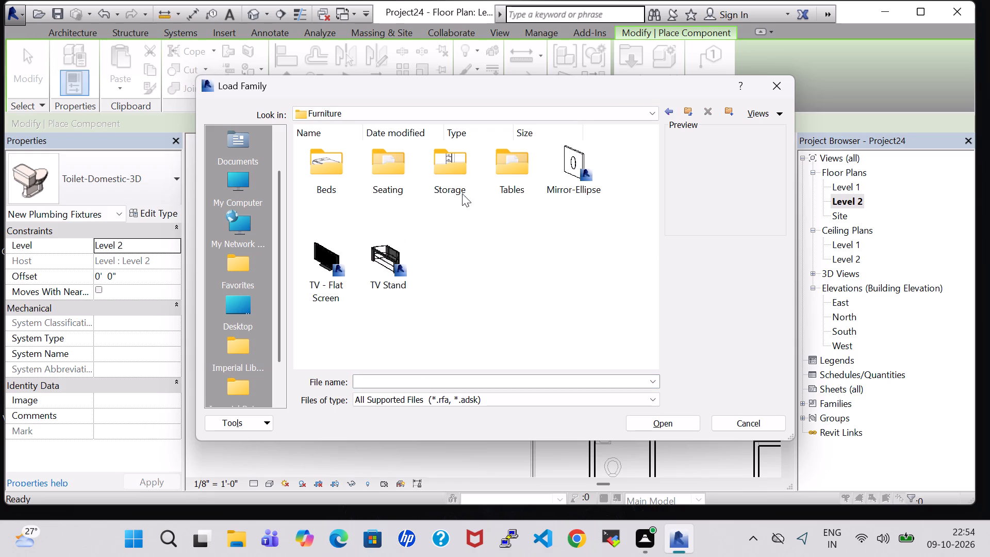
pyautogui.click(668, 111)
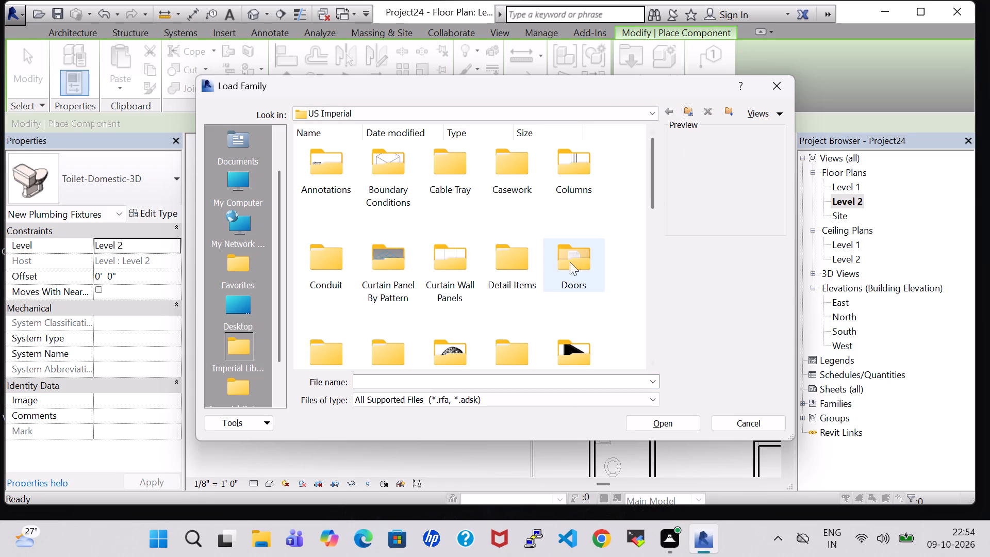
pyautogui.write('PL')
pyautogui.click(571, 265)
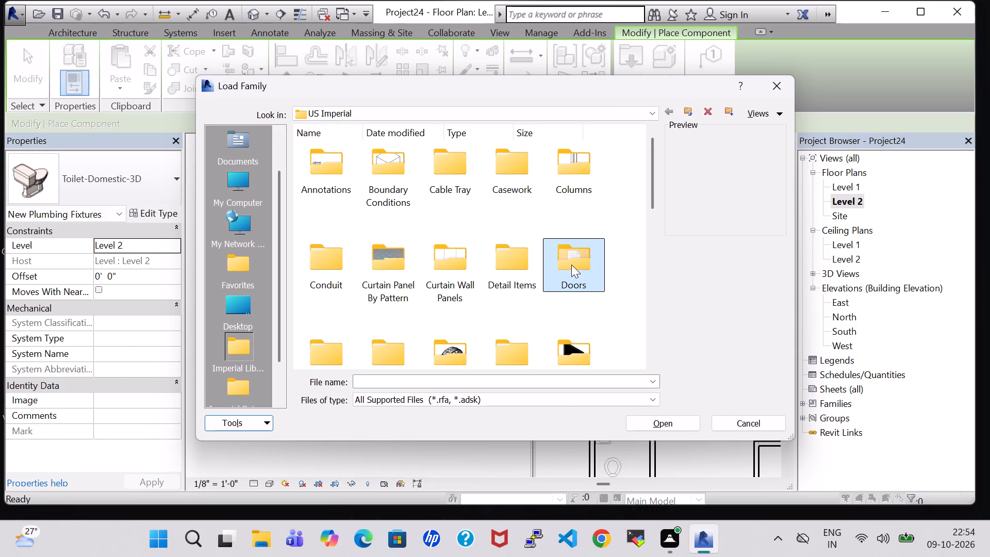
pyautogui.press('p')
pyautogui.doubleClick(447, 179)
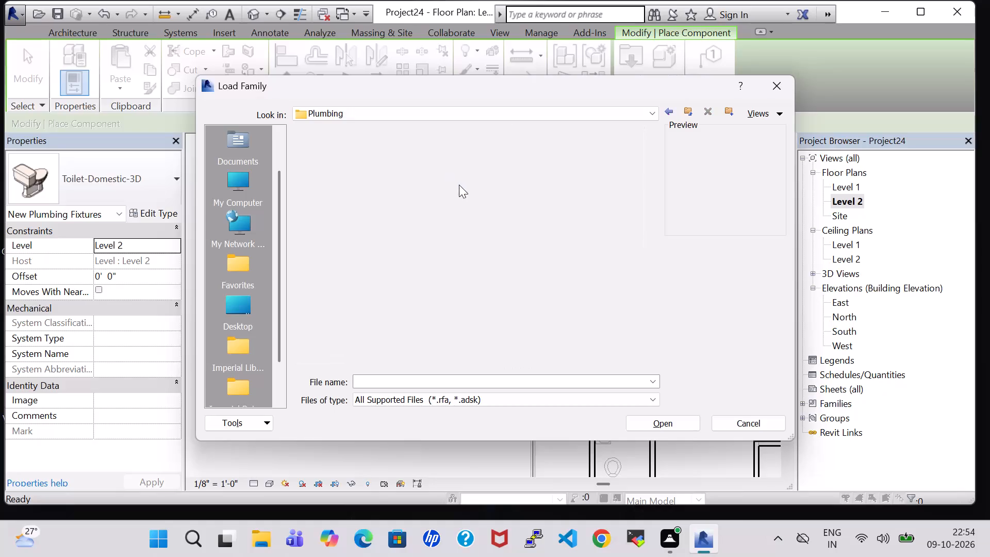
pyautogui.doubleClick(339, 179)
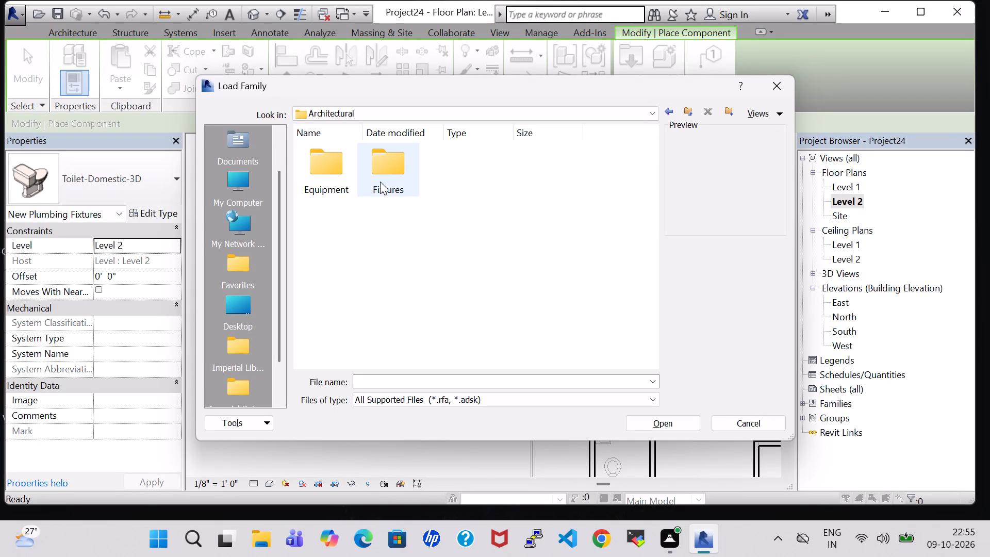
pyautogui.doubleClick(387, 183)
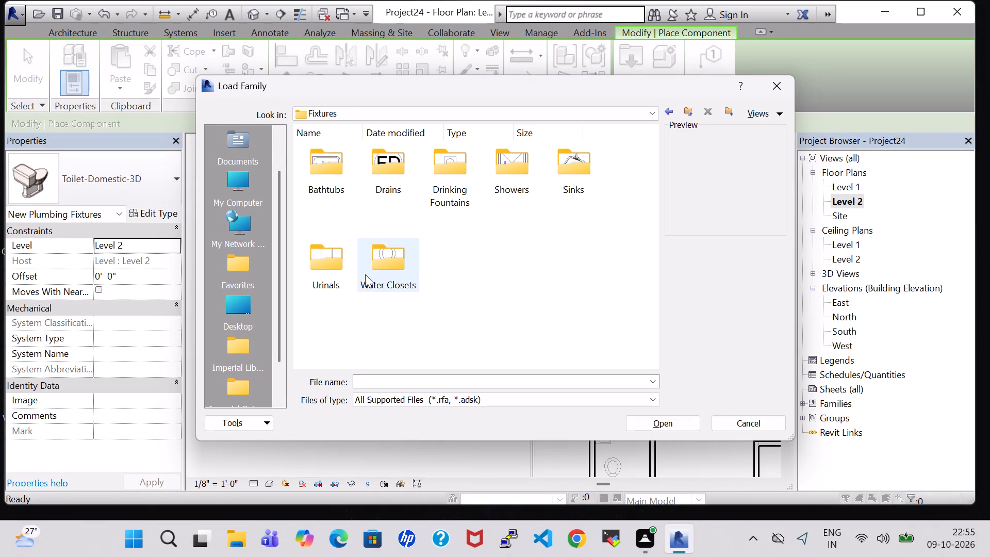
pyautogui.doubleClick(569, 182)
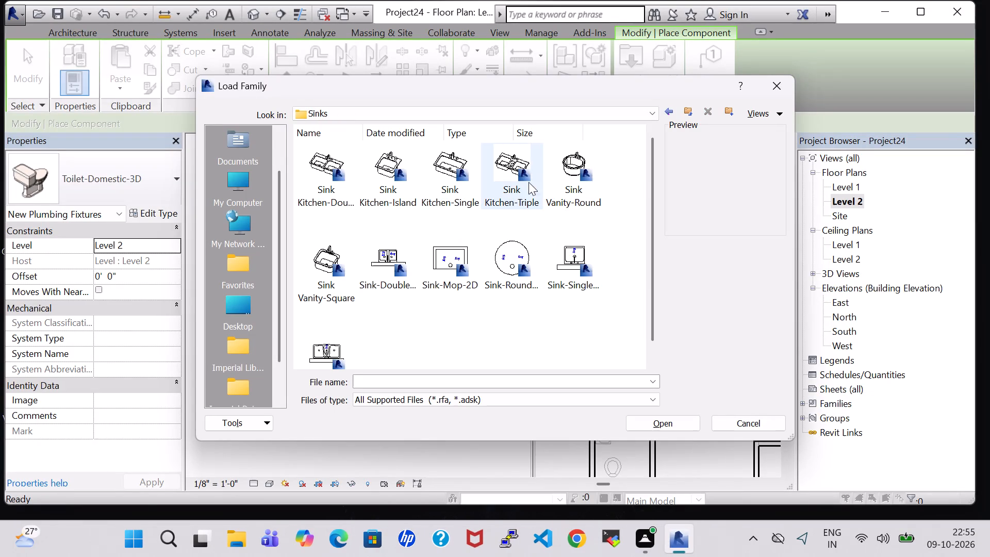
pyautogui.click(331, 250)
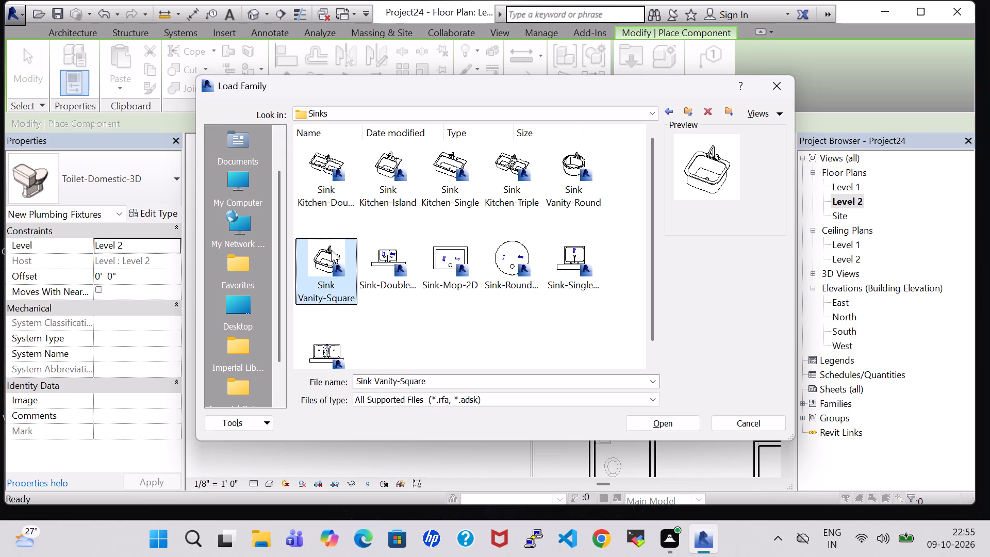
pyautogui.click(680, 423)
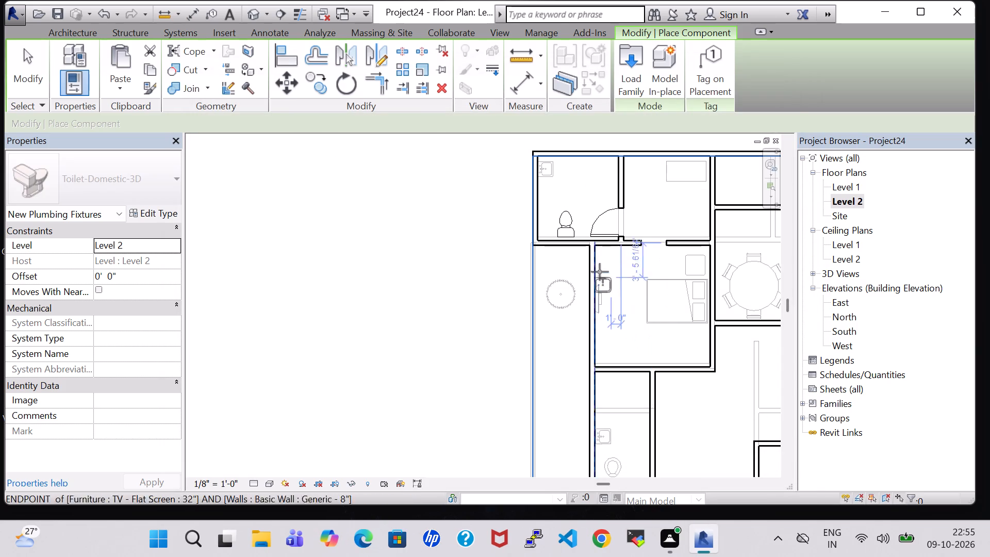
# Place a rotated 20" x 18" Sink Vanity-Square over the underlay sink in the corner of the Level 2 rear bathroom.
pyautogui.scroll(5, 577, 196)
pyautogui.press('space')
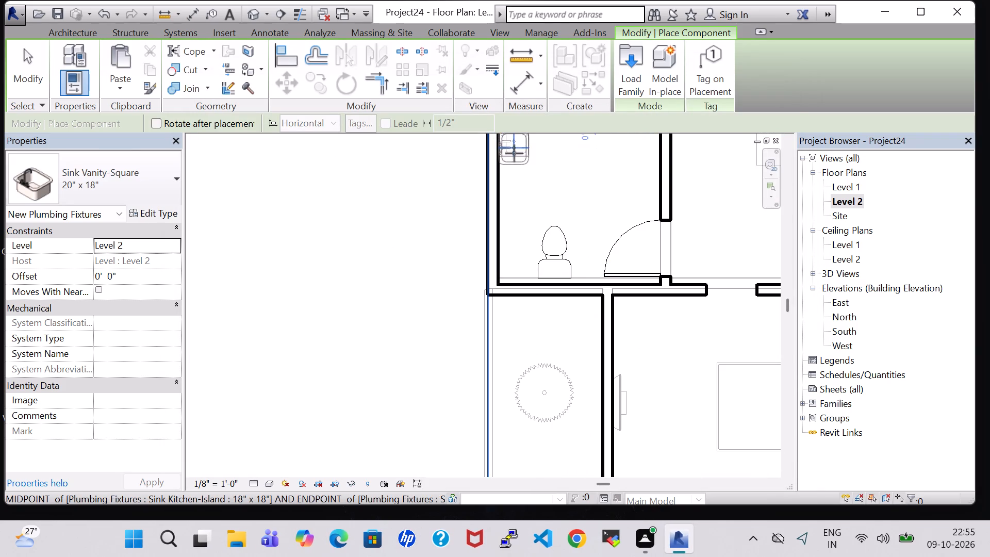
pyautogui.moveTo(513, 148); pyautogui.dragTo(517, 251, button='middle')
pyautogui.click(518, 251)
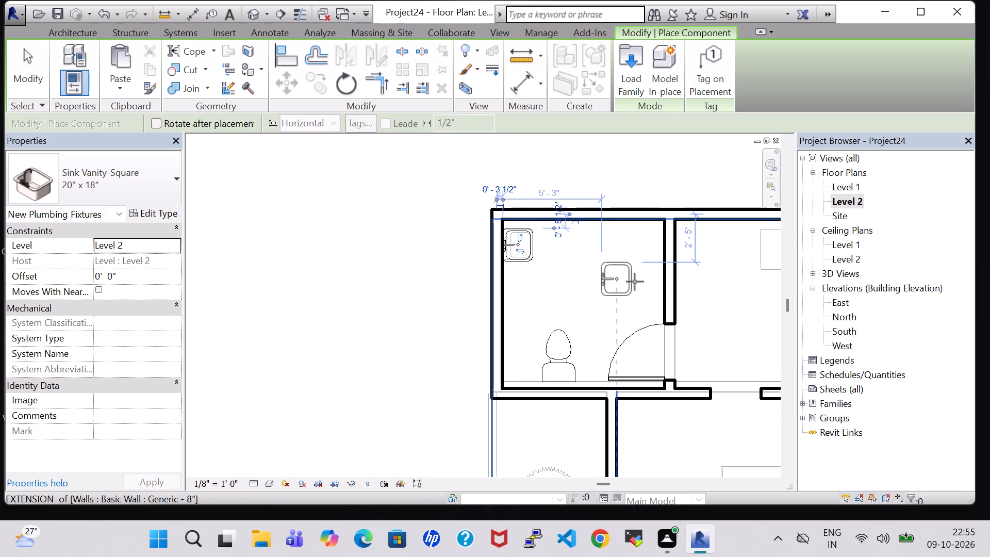
pyautogui.press('Escape')
pyautogui.press('Escape')
# Place a tagged room in the Level 2 rear bathroom and name it TOILET.
pyautogui.scroll(-4, 618, 283)
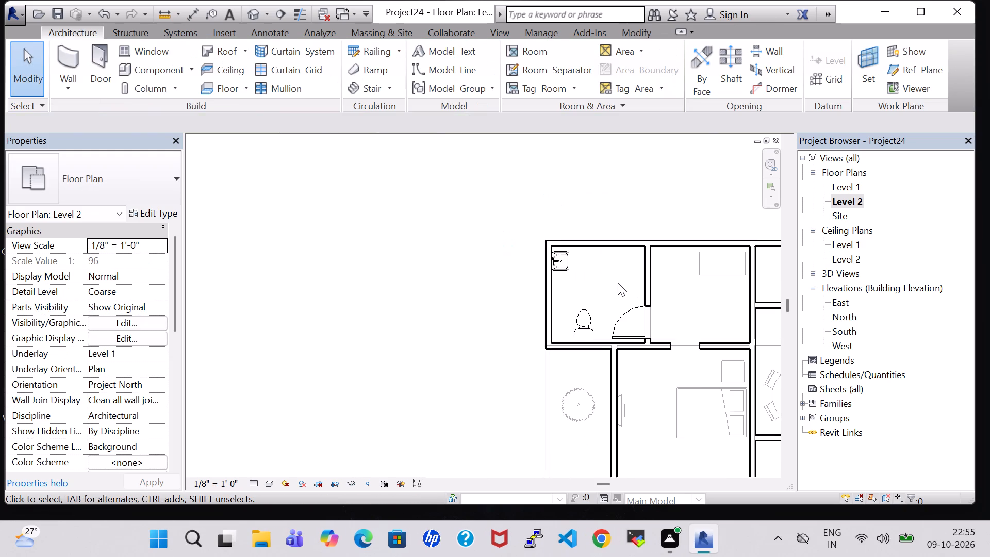
pyautogui.moveTo(618, 283); pyautogui.dragTo(533, 272, button='middle')
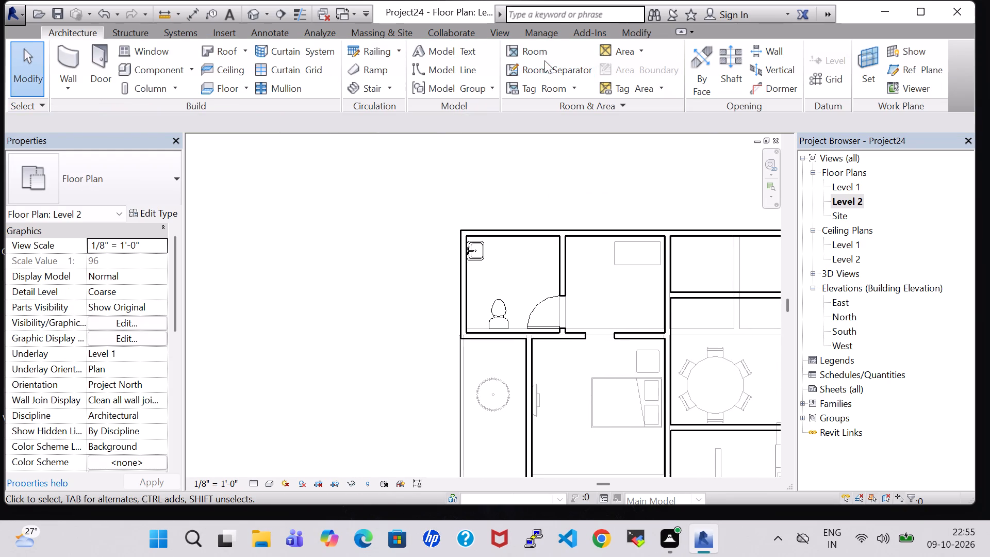
pyautogui.click(544, 49)
pyautogui.click(516, 289)
pyautogui.press('Escape')
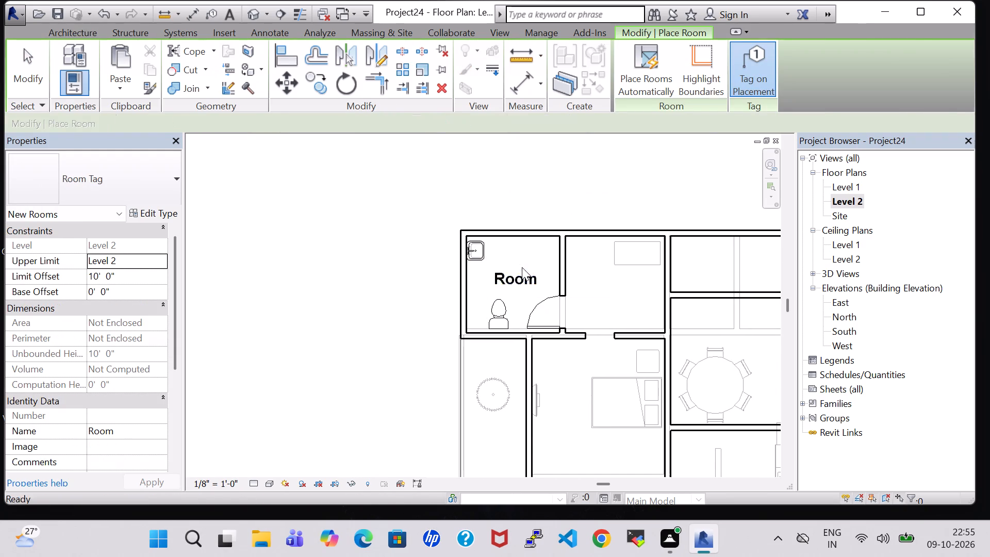
pyautogui.press('Escape')
pyautogui.doubleClick(523, 281)
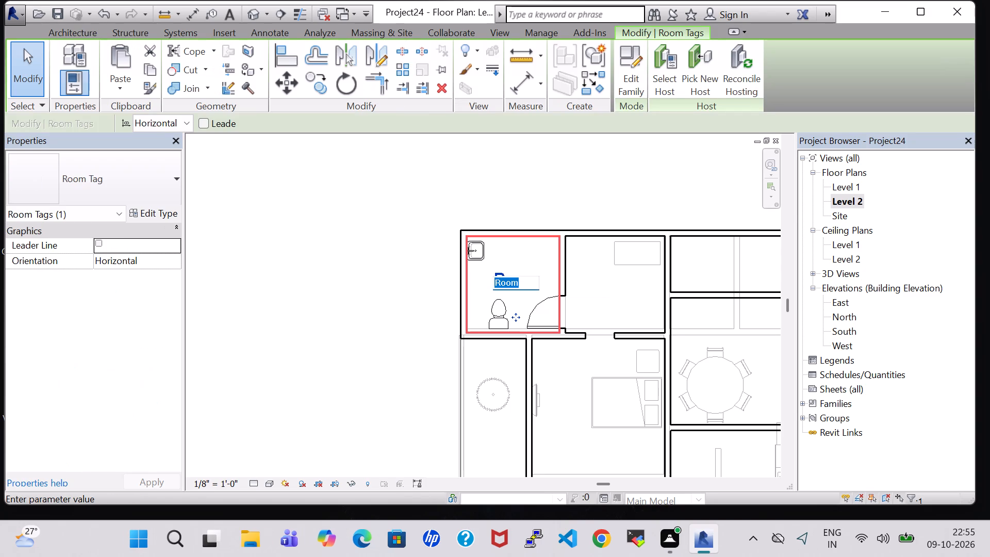
pyautogui.press('BackSpace')
pyautogui.write('TOILET')
pyautogui.press('Return')
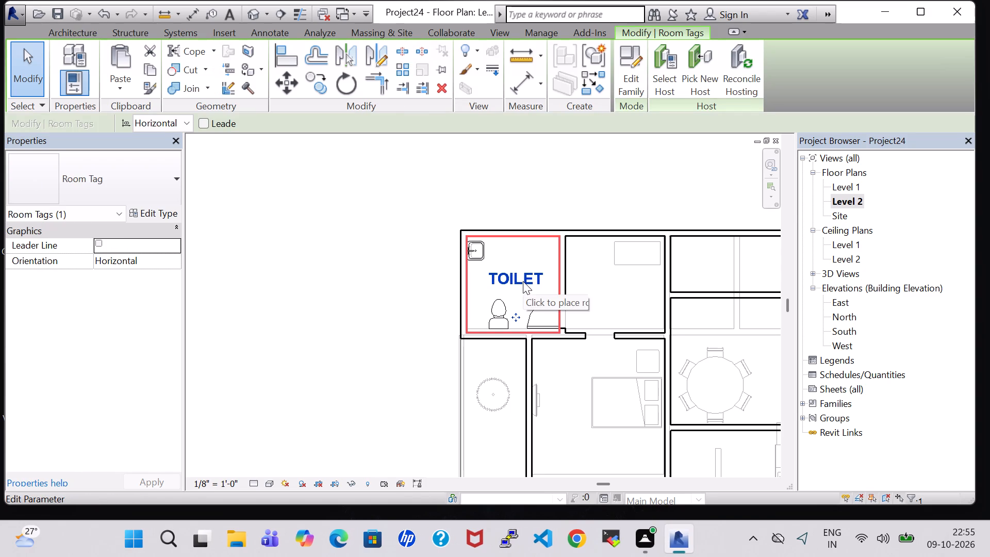
pyautogui.click(629, 199)
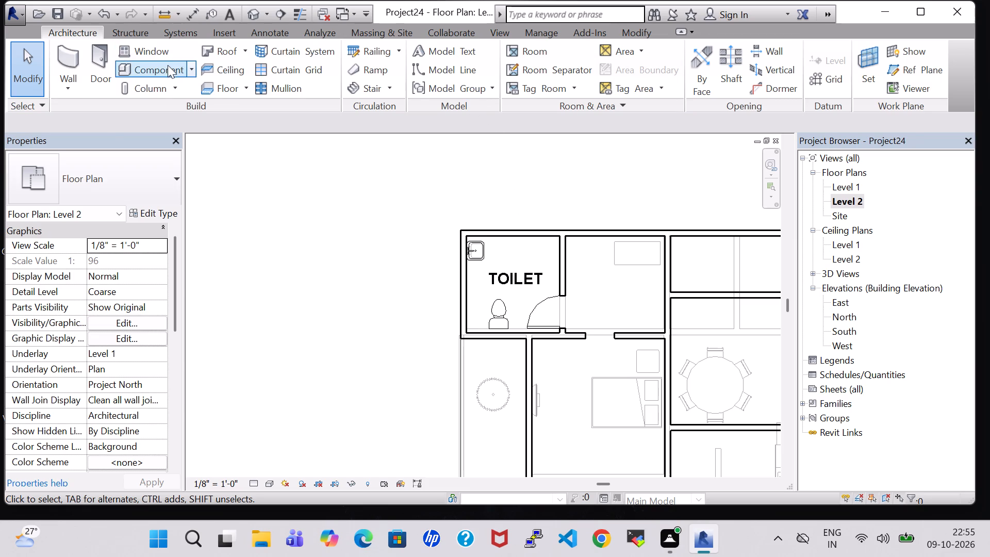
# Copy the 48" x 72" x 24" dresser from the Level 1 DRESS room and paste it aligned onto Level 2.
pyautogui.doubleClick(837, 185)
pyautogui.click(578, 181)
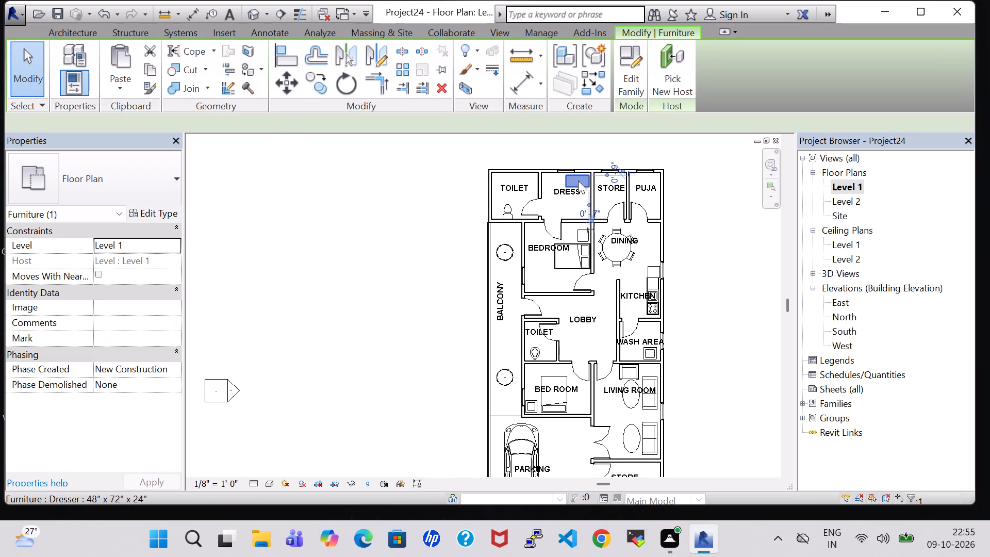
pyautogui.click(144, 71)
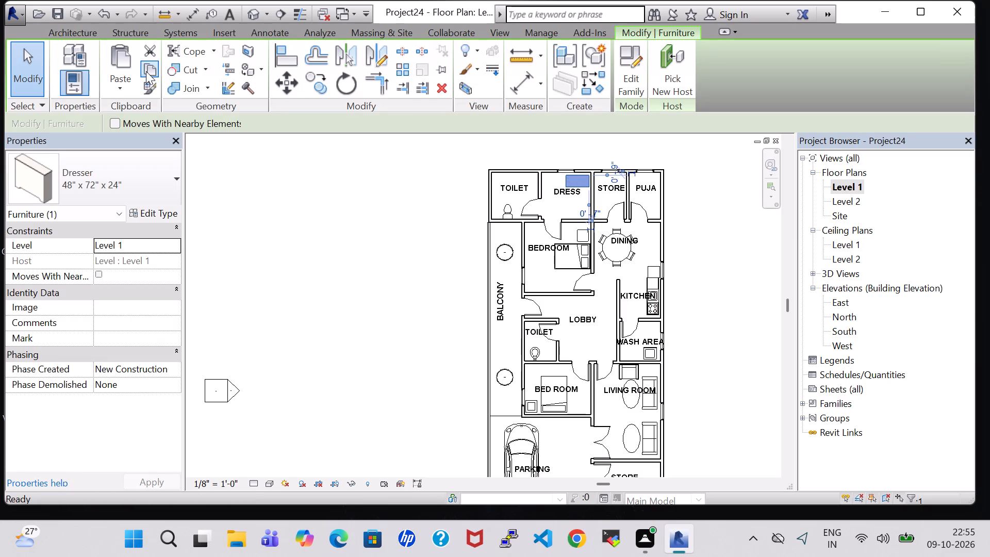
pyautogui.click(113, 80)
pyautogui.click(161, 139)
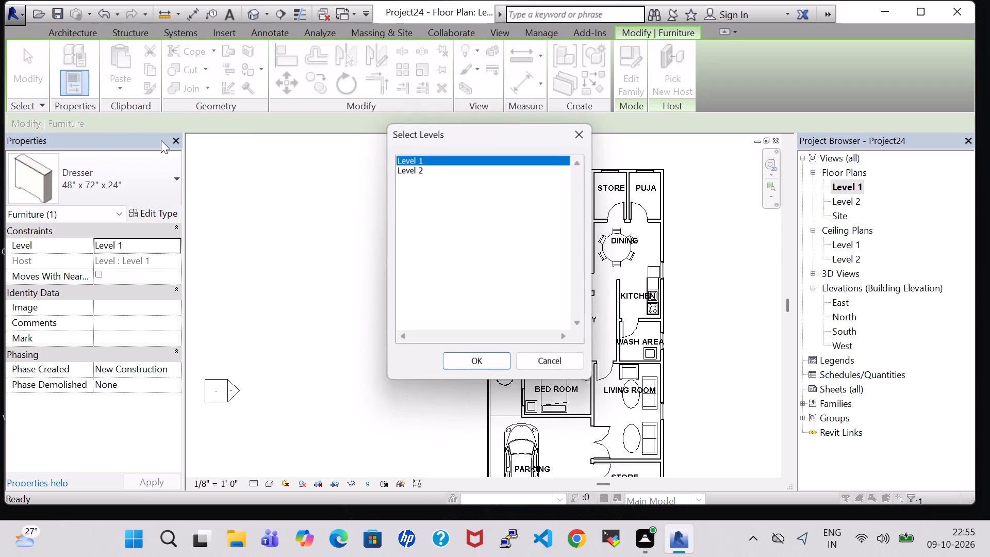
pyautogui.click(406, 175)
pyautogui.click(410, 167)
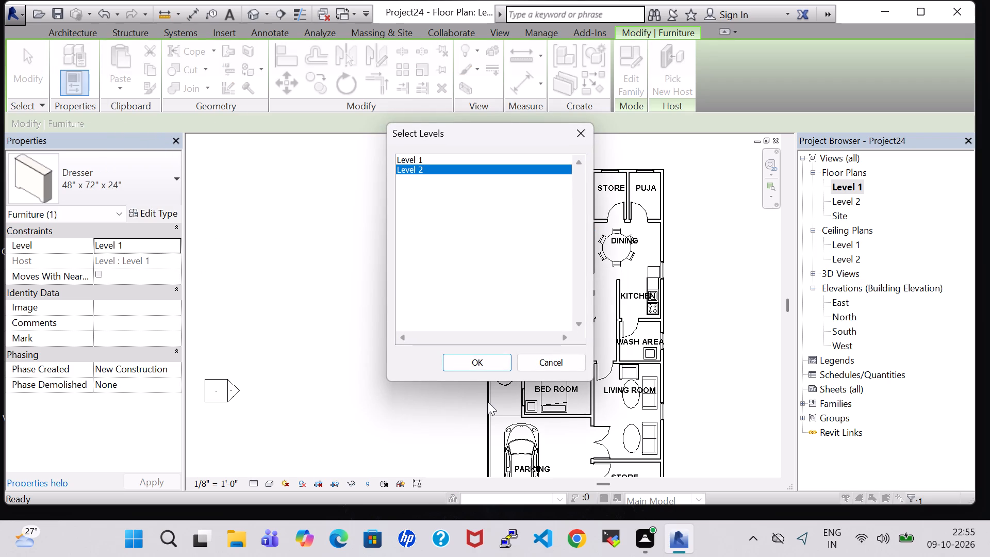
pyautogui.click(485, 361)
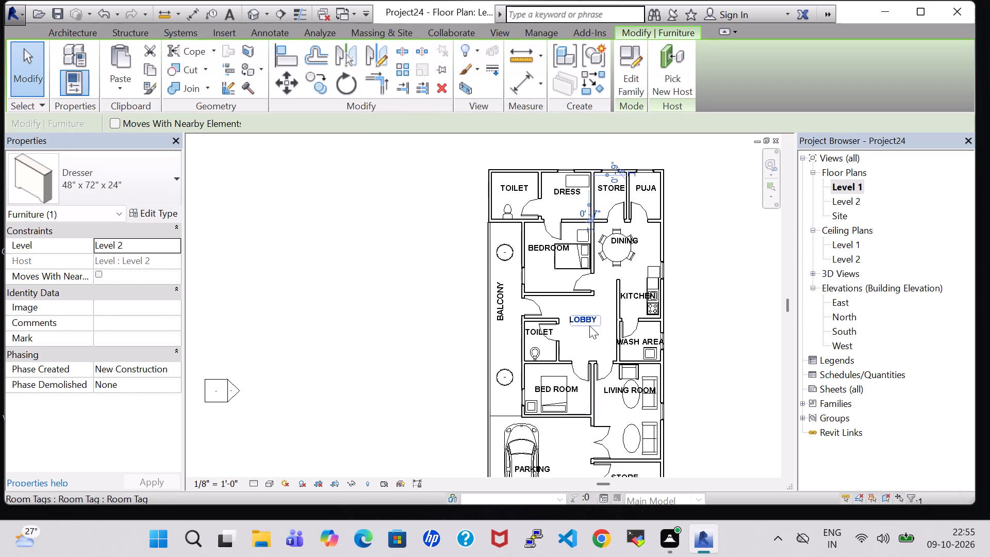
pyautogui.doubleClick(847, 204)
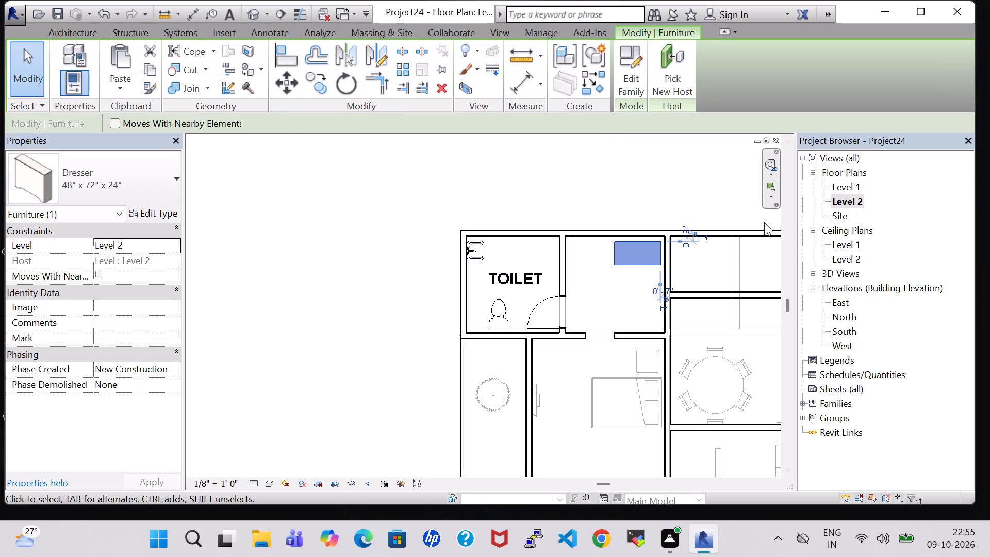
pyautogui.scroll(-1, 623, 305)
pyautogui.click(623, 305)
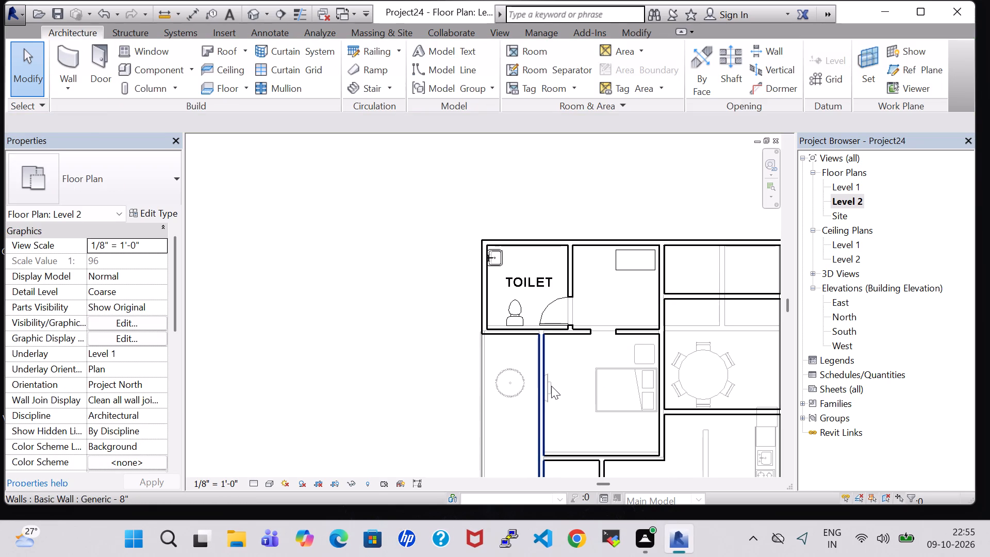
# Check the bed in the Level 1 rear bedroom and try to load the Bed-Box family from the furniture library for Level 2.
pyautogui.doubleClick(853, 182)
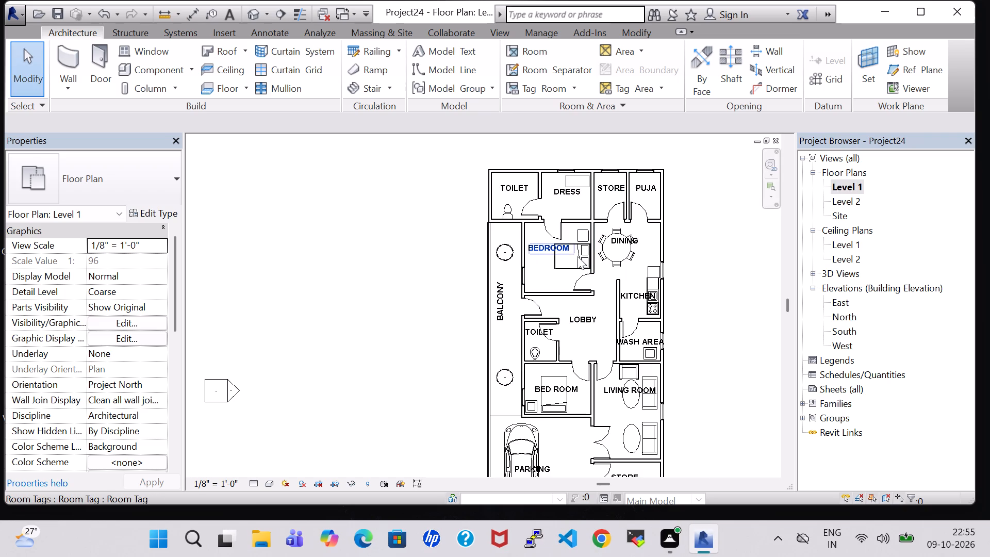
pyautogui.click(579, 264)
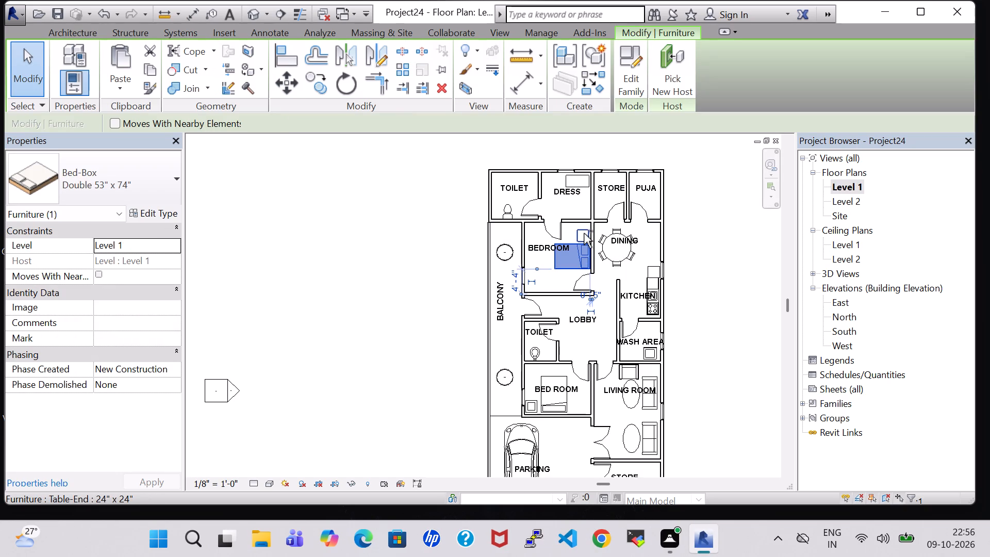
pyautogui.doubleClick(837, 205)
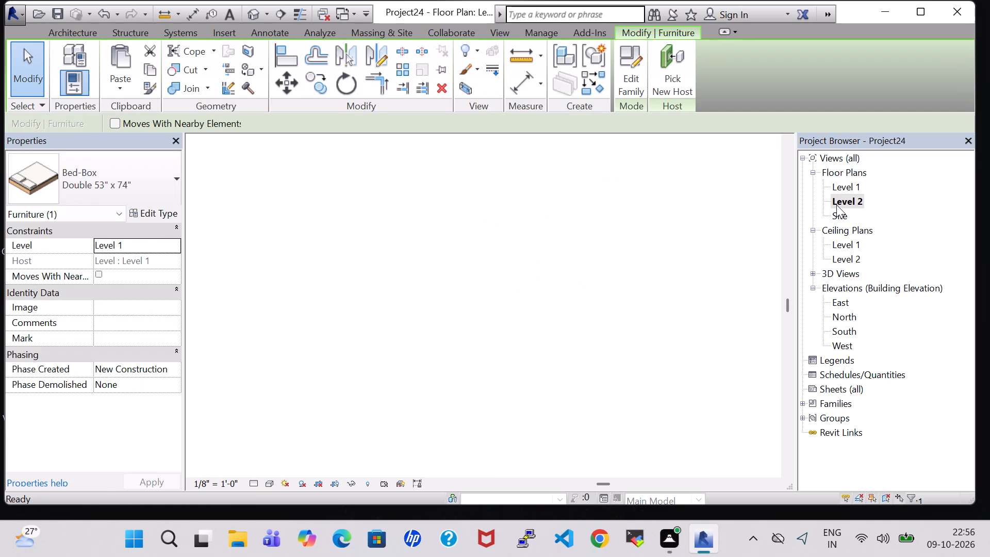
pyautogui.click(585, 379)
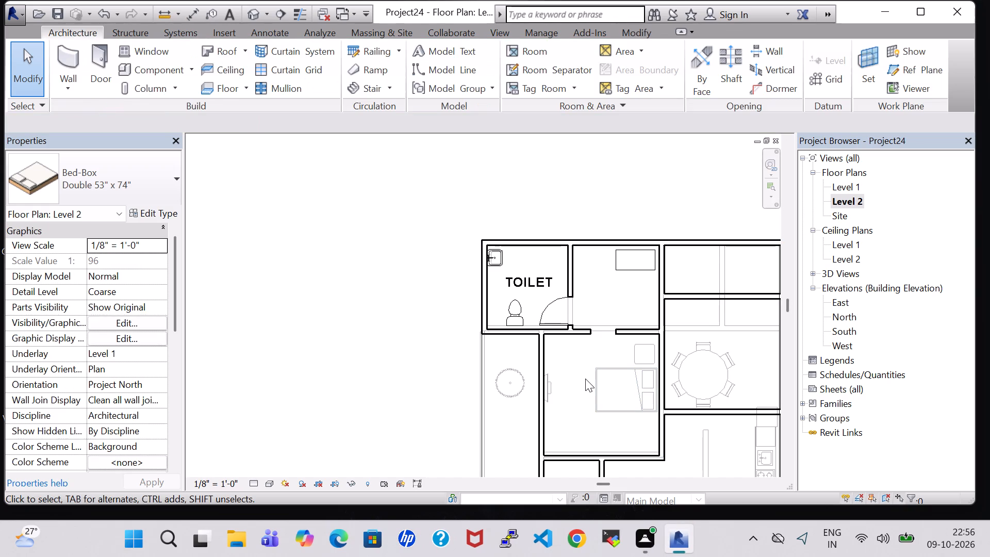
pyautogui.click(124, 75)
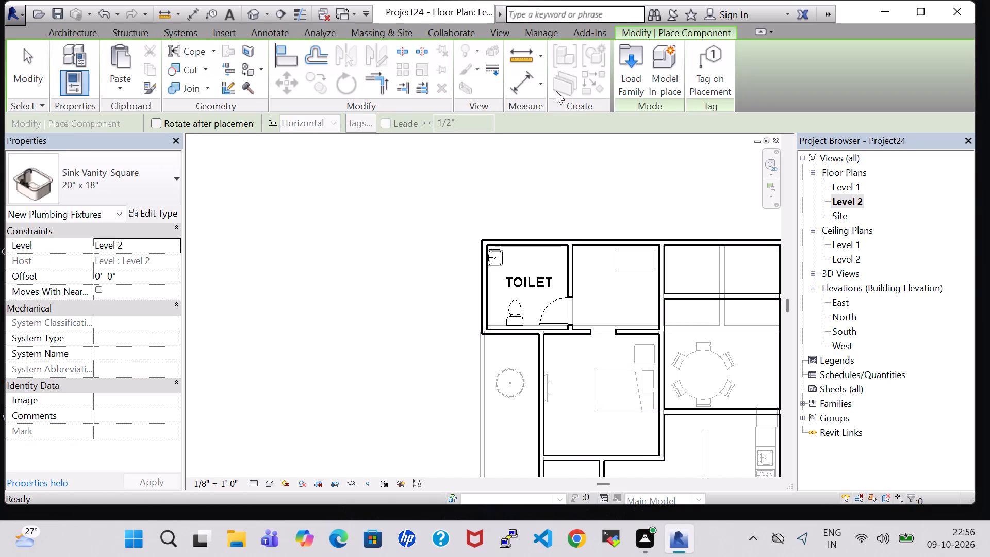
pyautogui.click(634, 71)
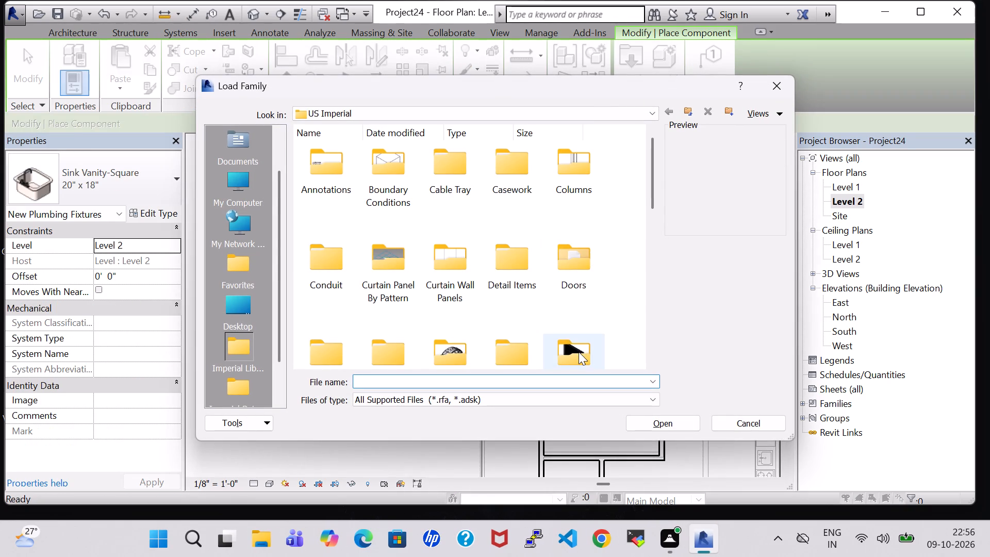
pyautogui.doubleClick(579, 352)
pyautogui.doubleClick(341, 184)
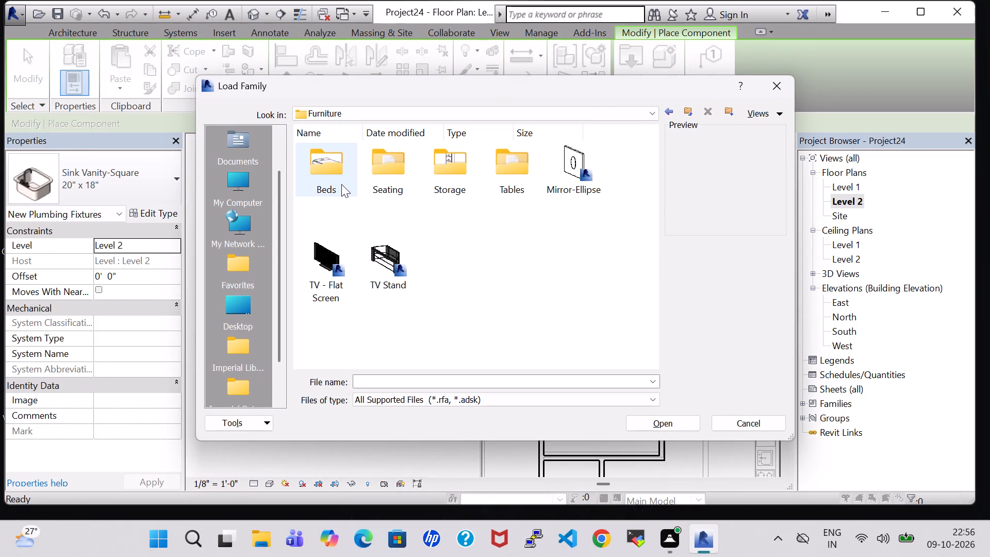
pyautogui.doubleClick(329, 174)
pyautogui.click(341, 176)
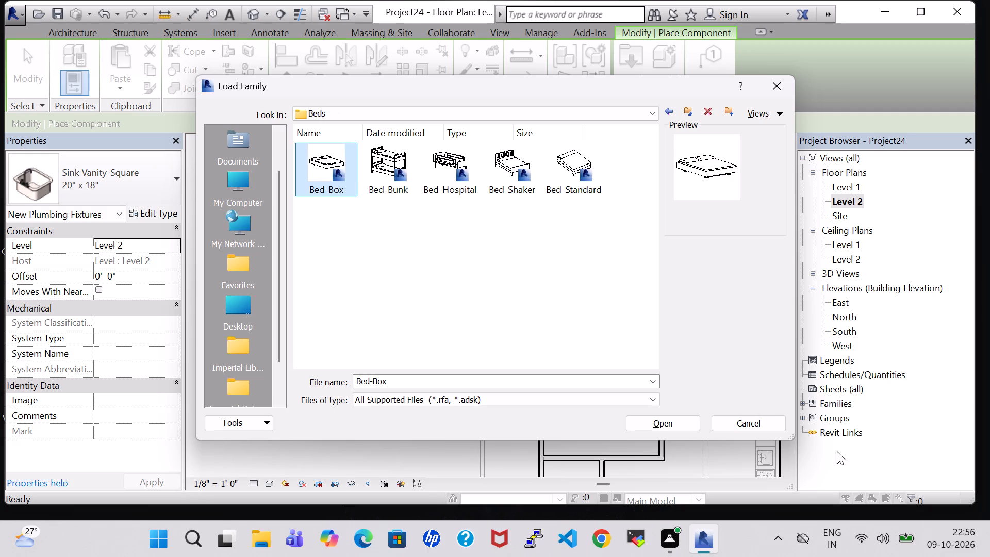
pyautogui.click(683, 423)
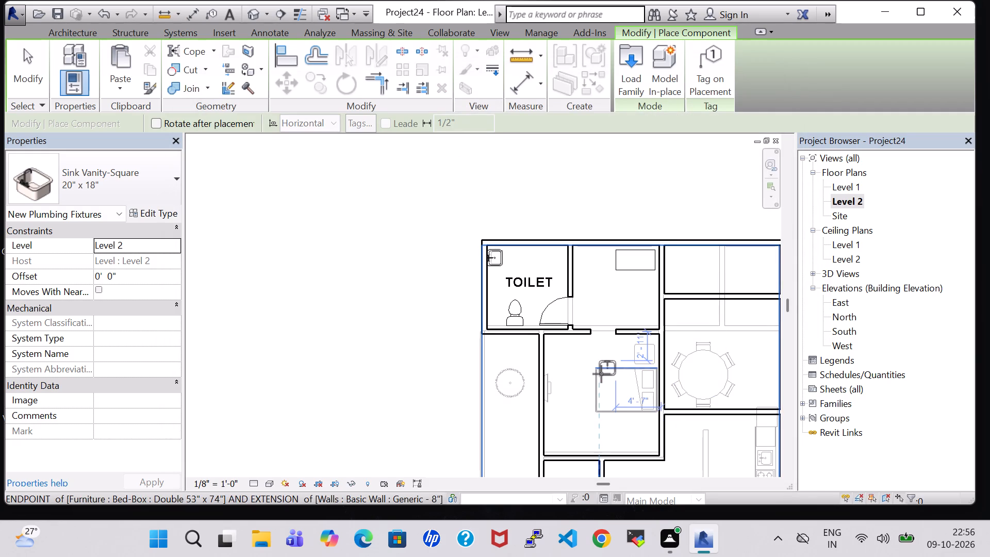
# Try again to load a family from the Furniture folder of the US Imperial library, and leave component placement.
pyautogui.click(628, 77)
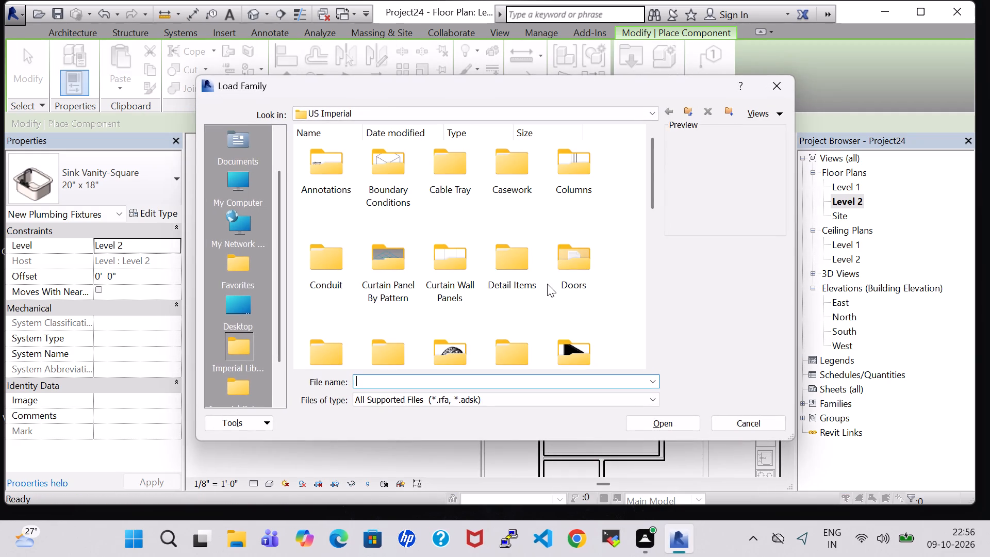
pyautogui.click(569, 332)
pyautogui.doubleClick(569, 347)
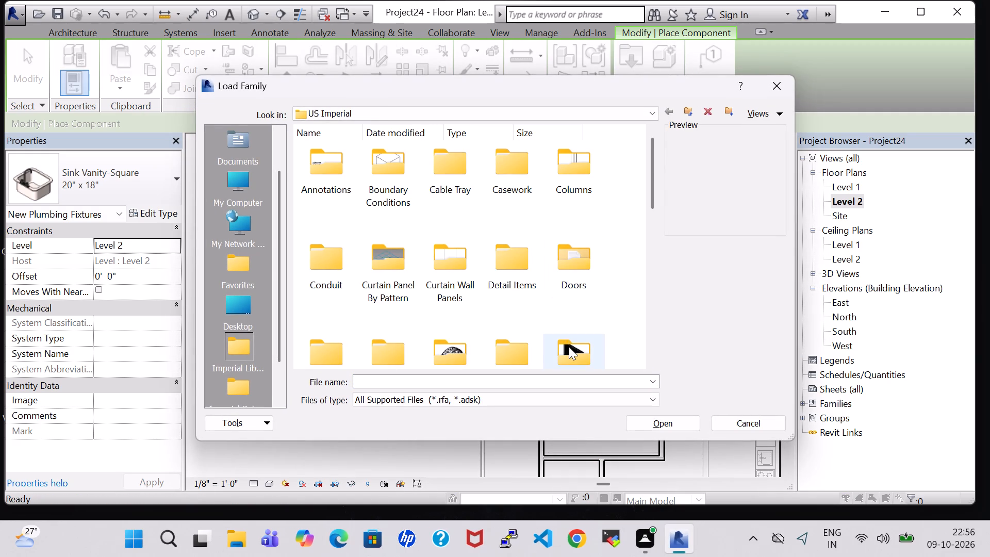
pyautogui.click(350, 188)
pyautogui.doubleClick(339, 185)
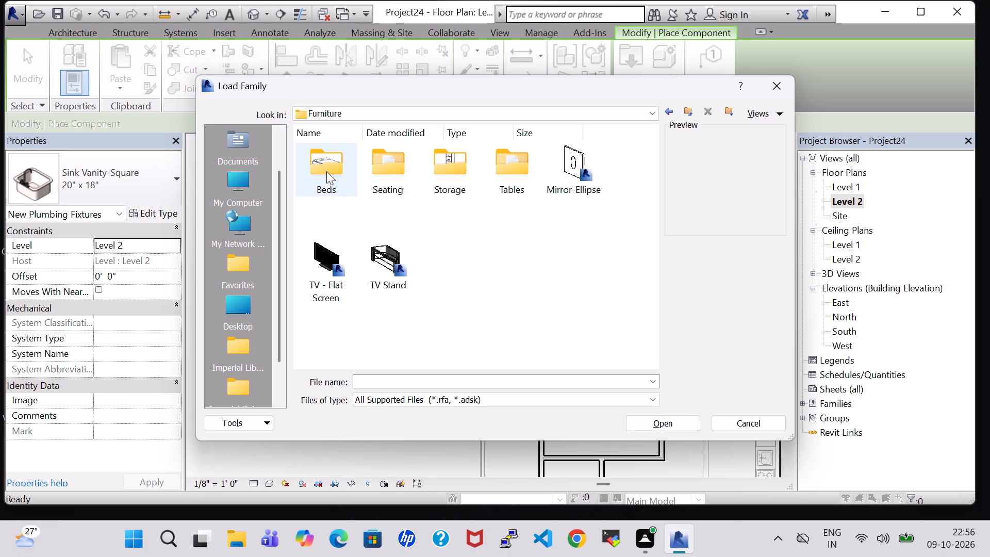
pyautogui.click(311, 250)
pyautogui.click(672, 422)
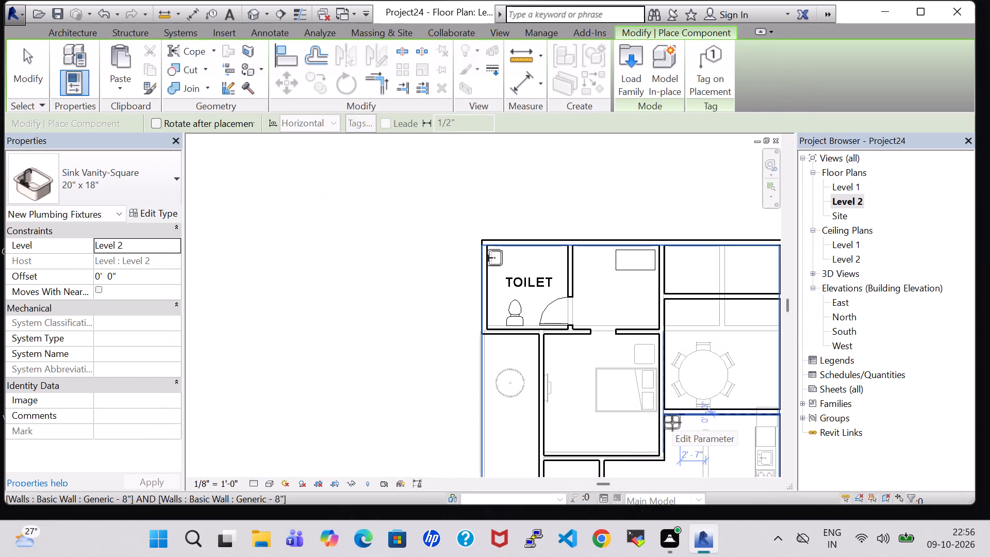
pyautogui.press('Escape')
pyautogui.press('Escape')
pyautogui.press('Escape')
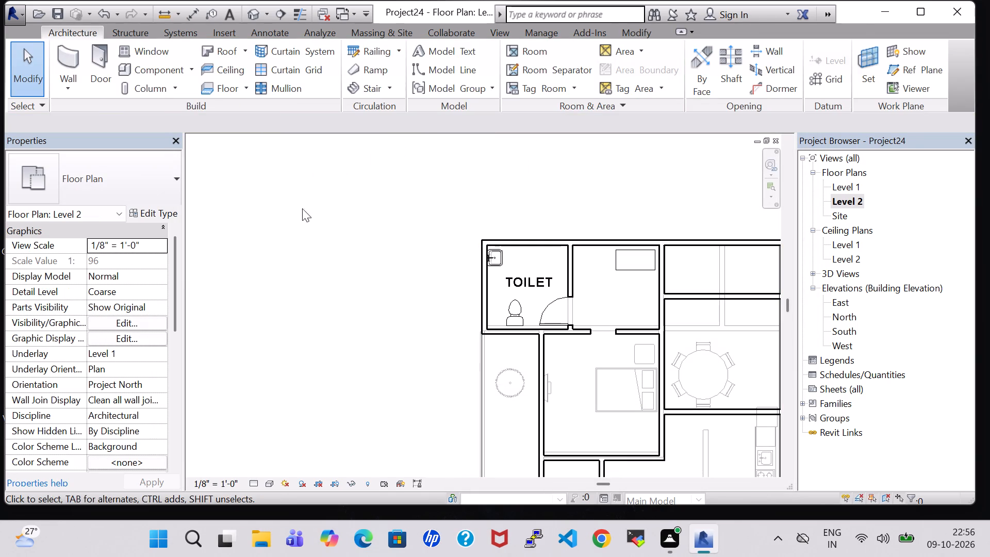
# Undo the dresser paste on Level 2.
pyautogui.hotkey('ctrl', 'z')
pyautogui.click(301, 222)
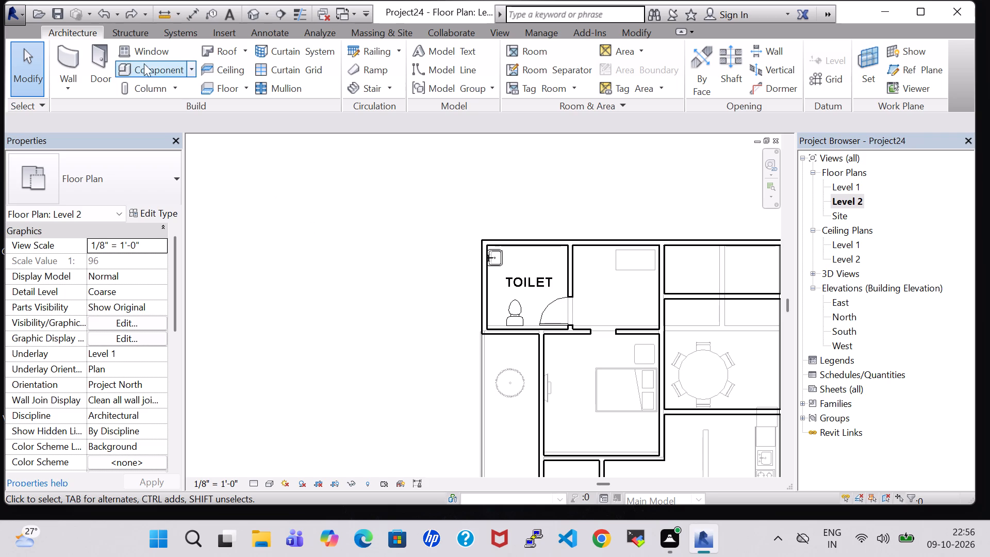
# Place a rotated Bed-Box Double 53" x 74" over the underlay bed in the Level 2 rear bedroom.
pyautogui.click(154, 68)
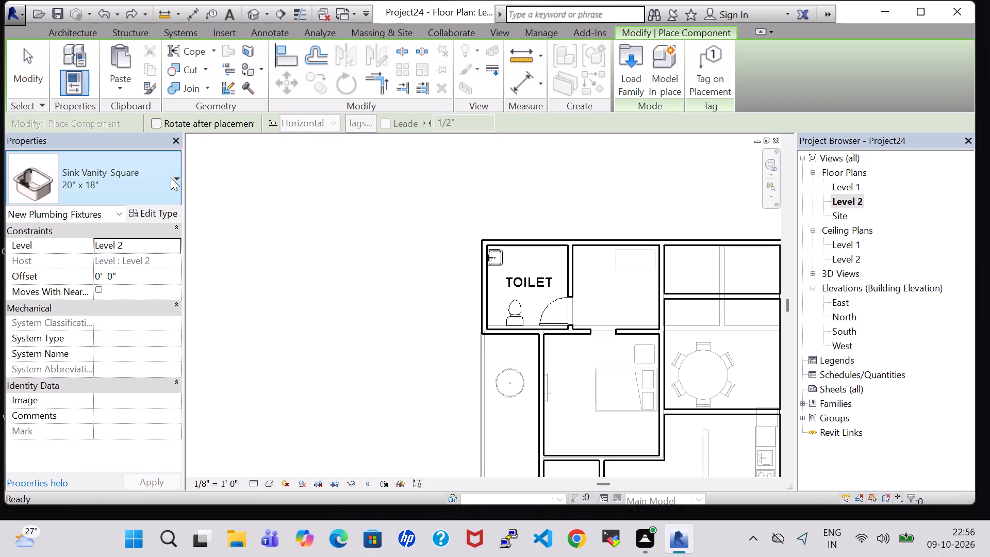
pyautogui.click(171, 177)
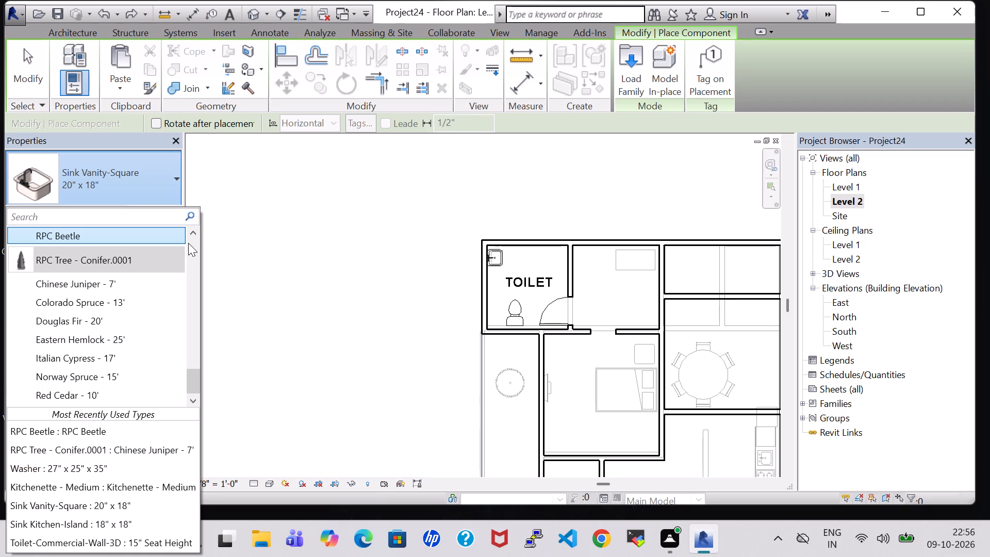
pyautogui.doubleClick(189, 229)
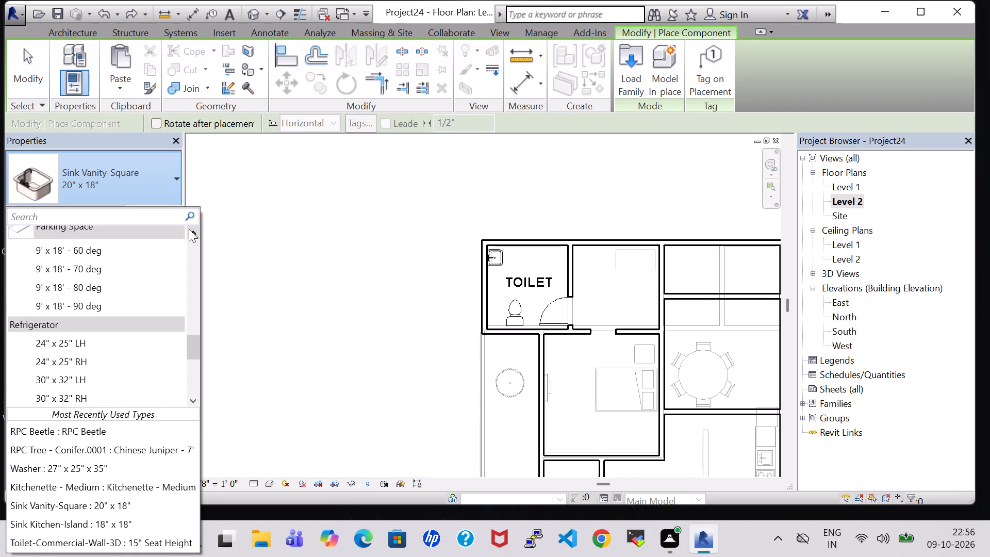
pyautogui.click(189, 229)
pyautogui.click(189, 229)
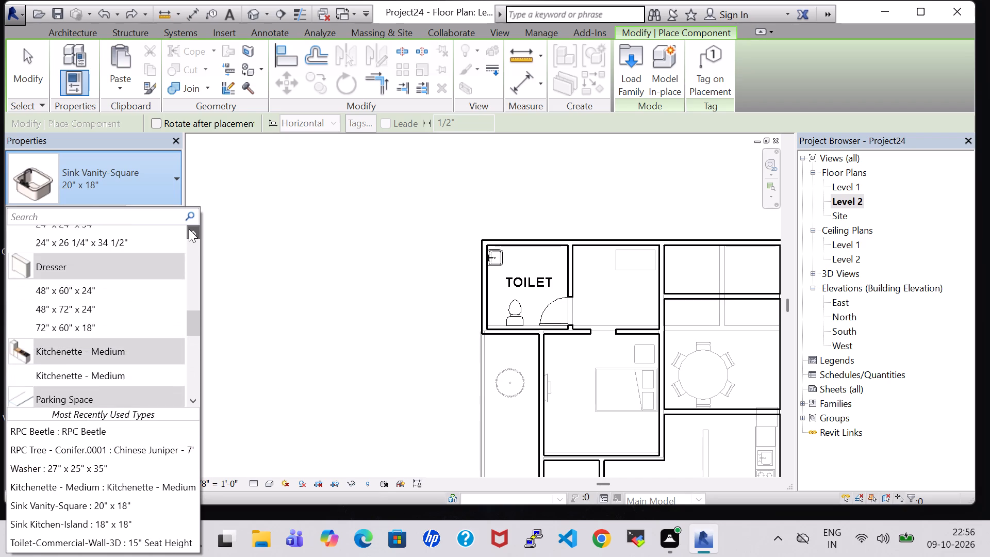
pyautogui.doubleClick(189, 229)
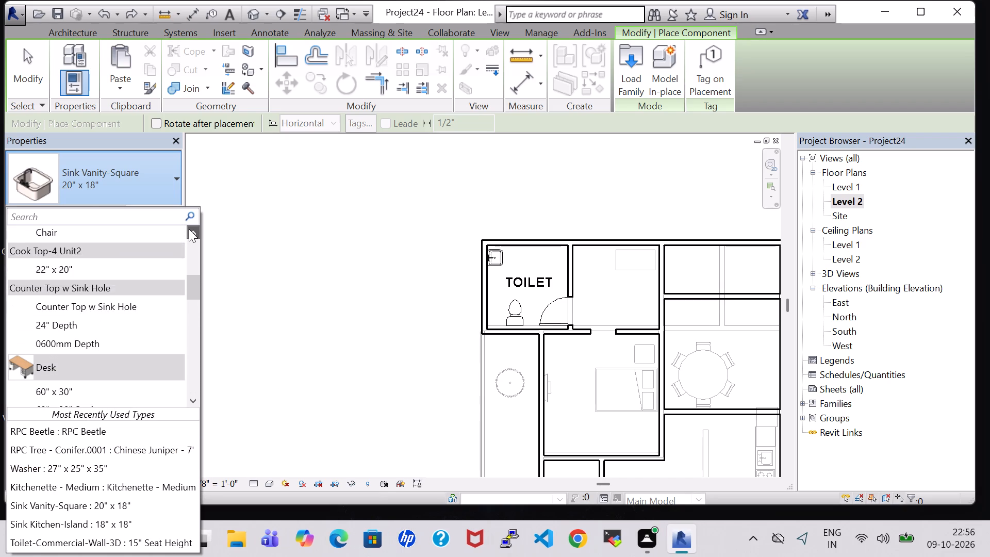
pyautogui.click(193, 231)
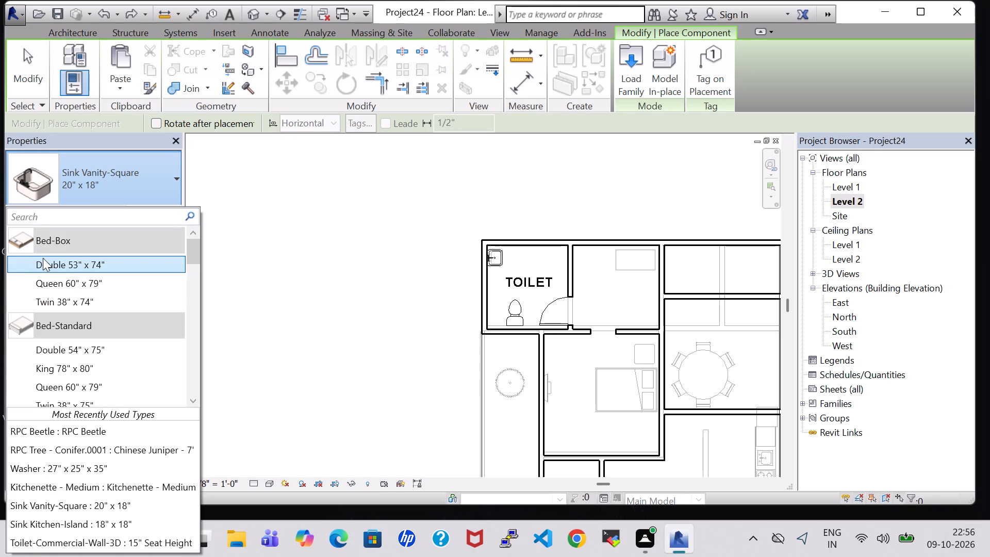
pyautogui.click(43, 258)
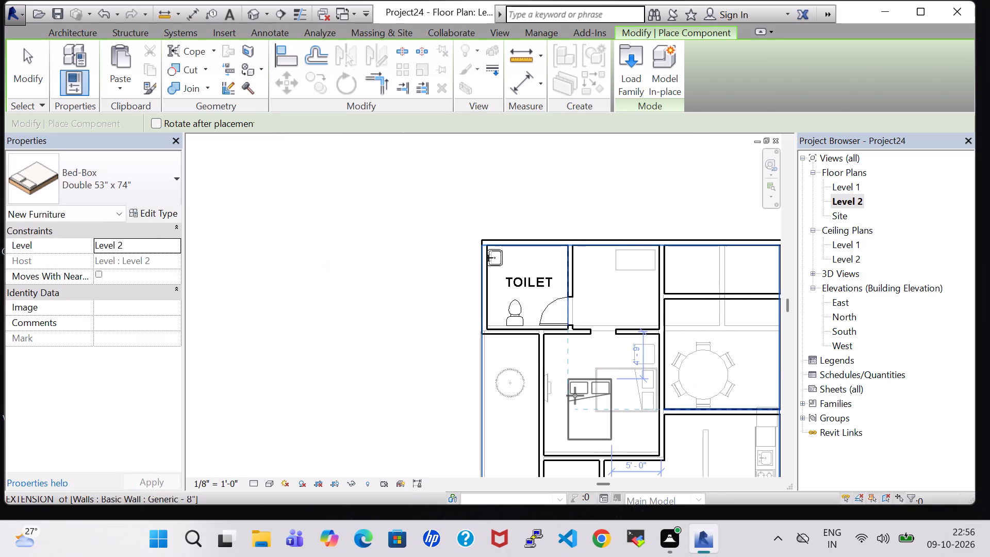
pyautogui.press('space')
pyautogui.press('space')
pyautogui.press('space')
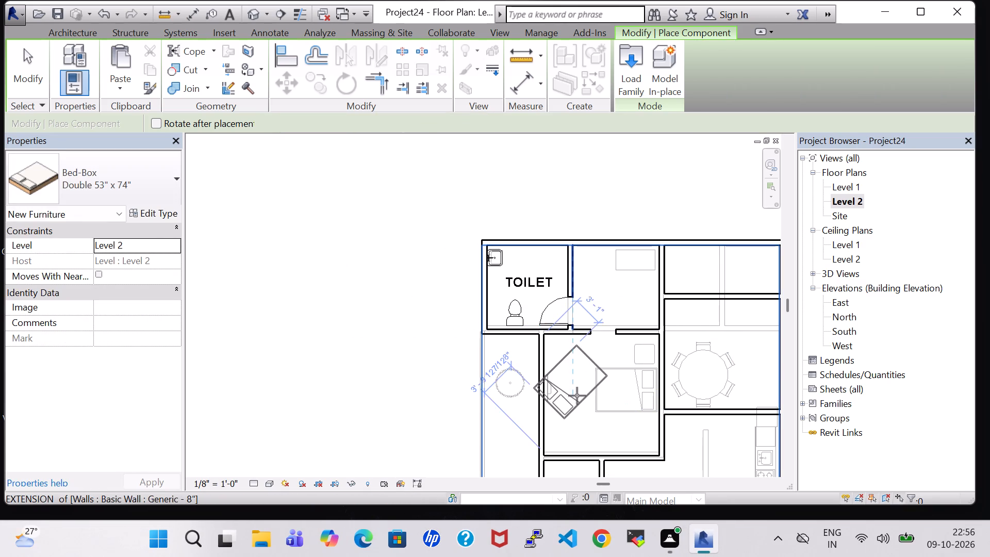
pyautogui.press('space')
pyautogui.press('space')
pyautogui.press('space')
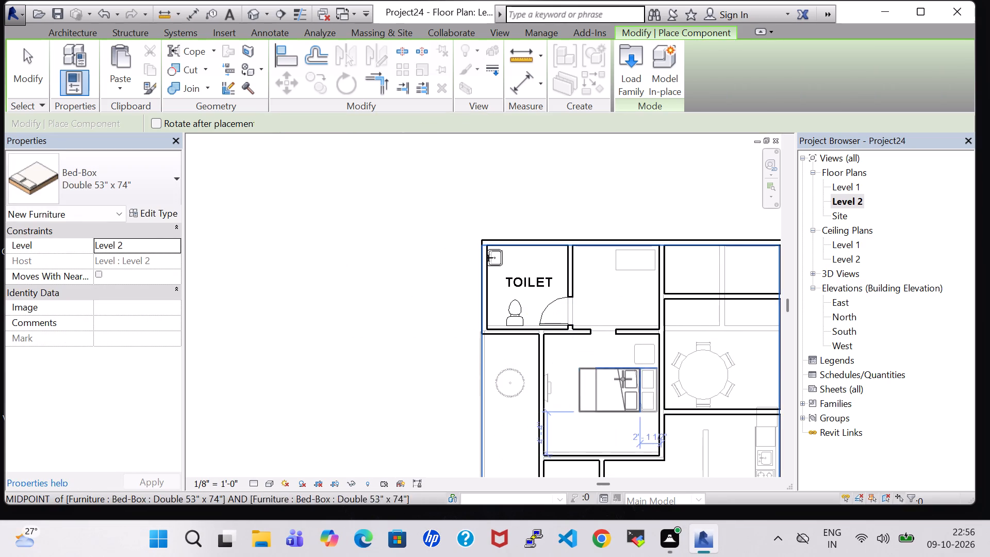
pyautogui.click(633, 377)
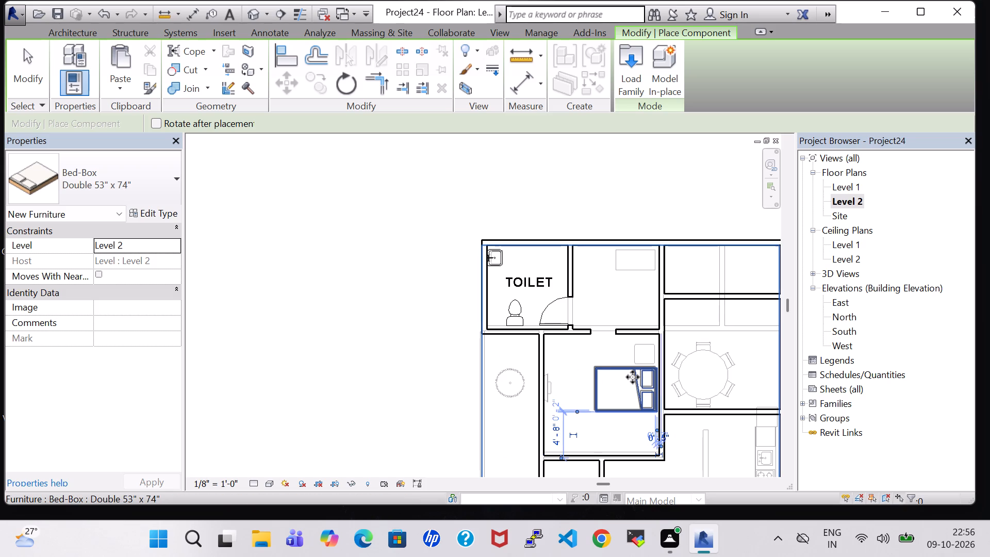
pyautogui.press('Escape')
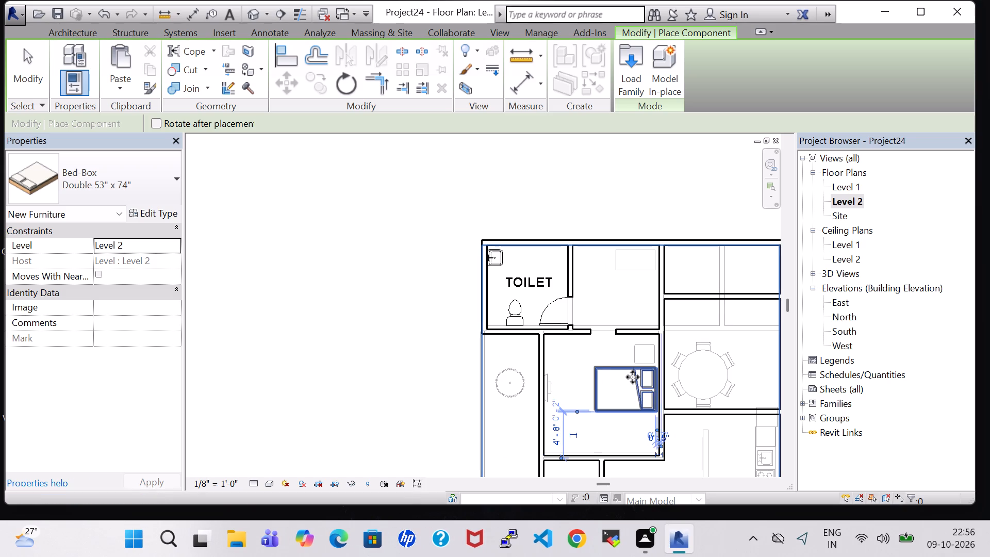
pyautogui.press('Escape')
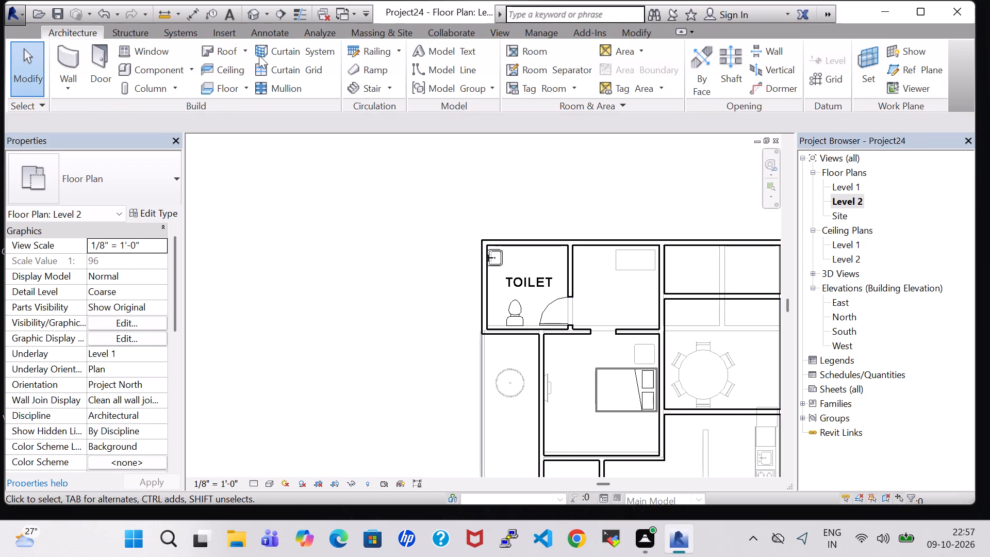
# Load Cabinet-File 4 Drawer from the furniture Storage folder and place it, rotated at 15" x 18", beside the bed in the Level 2 rear bedroom.
pyautogui.click(136, 66)
pyautogui.click(629, 66)
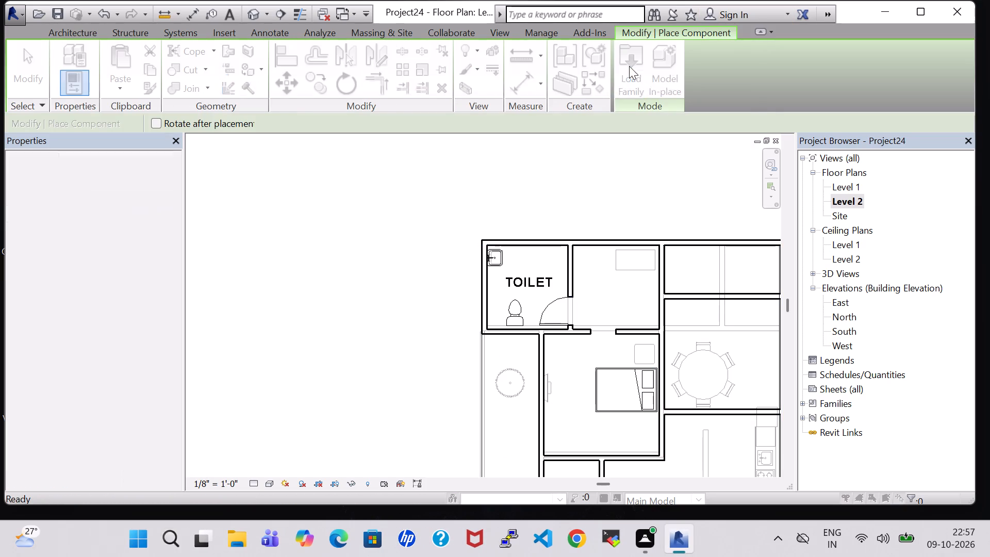
pyautogui.doubleClick(551, 342)
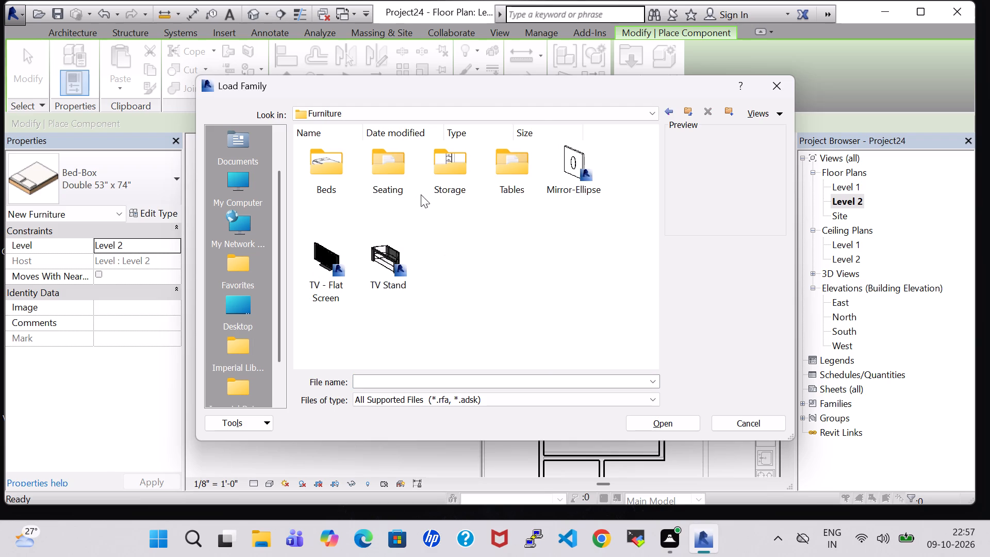
pyautogui.tripleClick(455, 185)
pyautogui.click(455, 185)
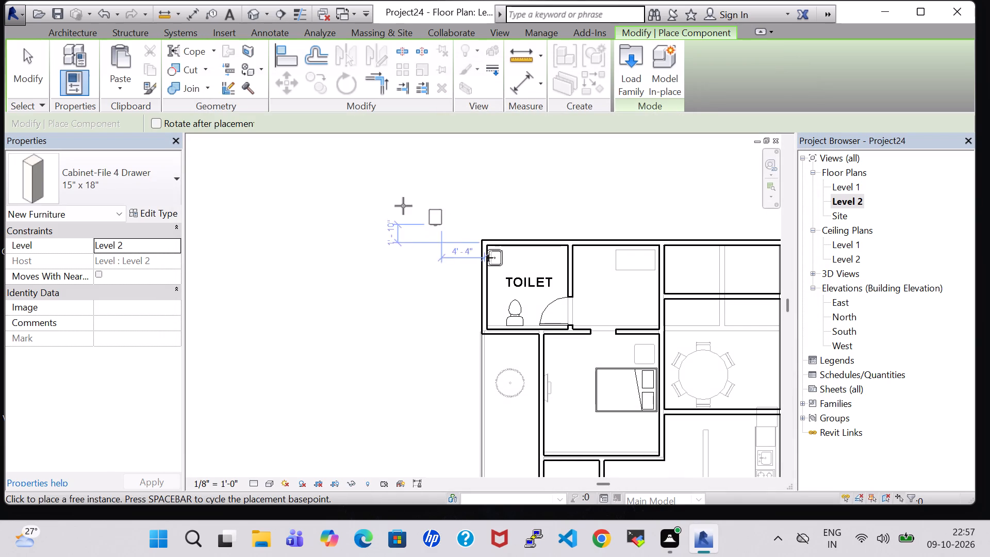
pyautogui.scroll(5, 568, 408)
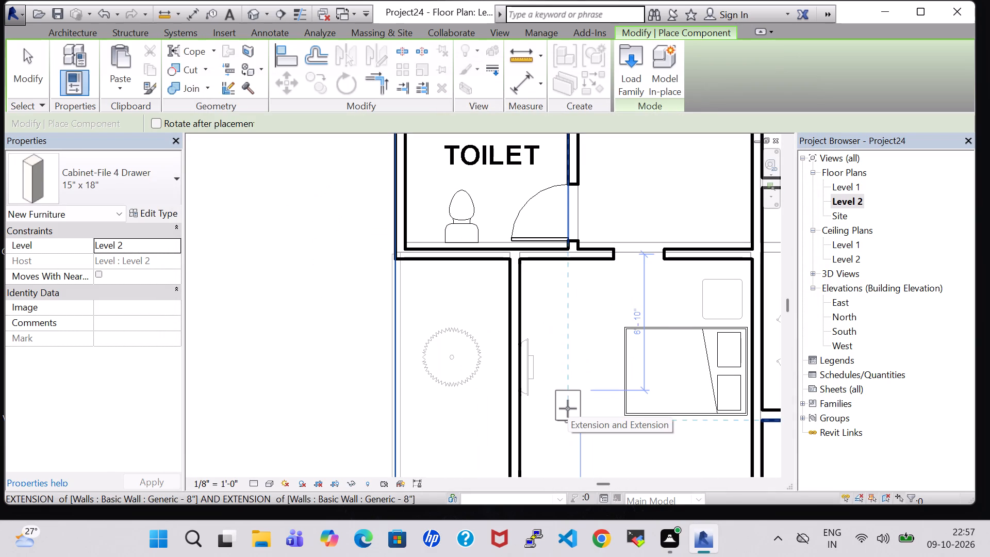
pyautogui.press('space')
pyautogui.press('space')
pyautogui.press('space')
pyautogui.press('space')
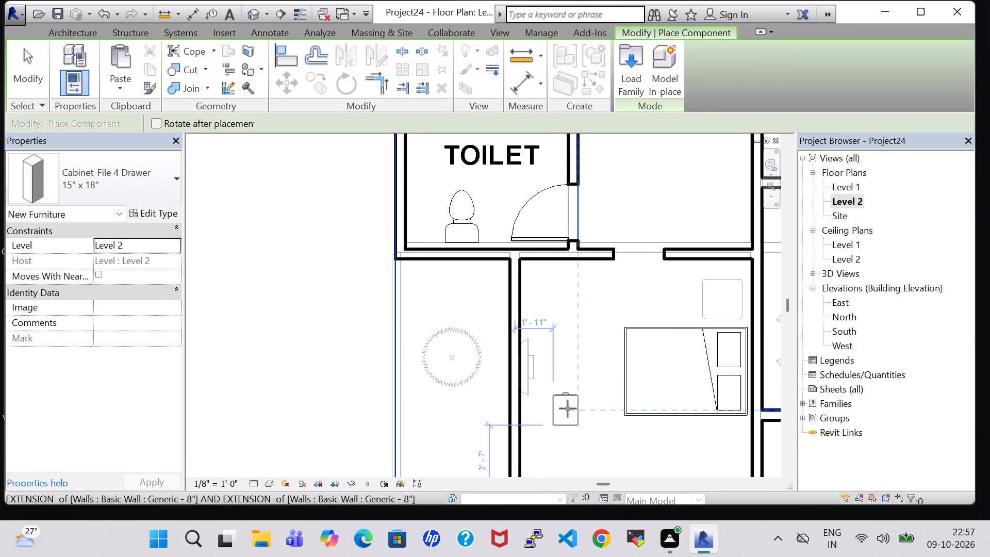
pyautogui.press('space')
pyautogui.press('space')
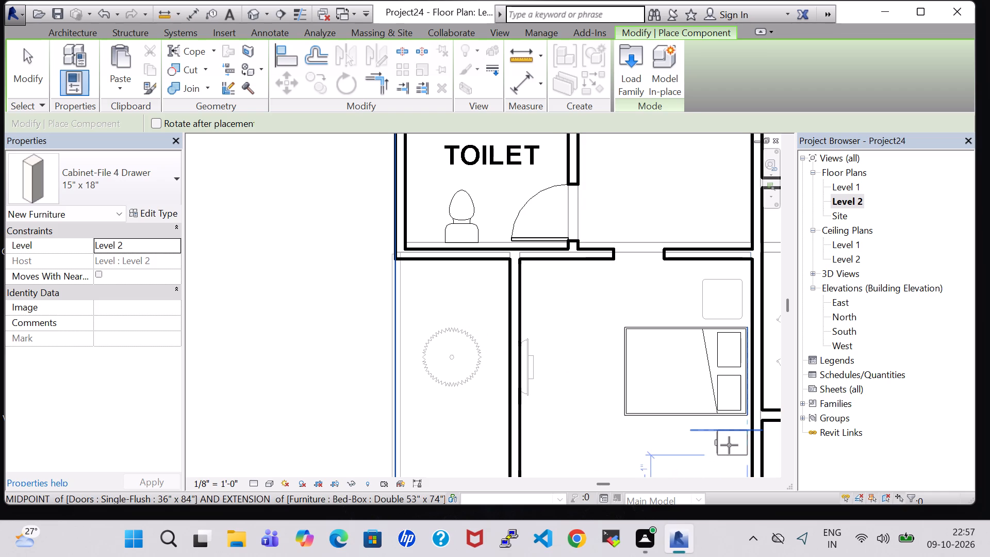
pyautogui.scroll(6, 730, 445)
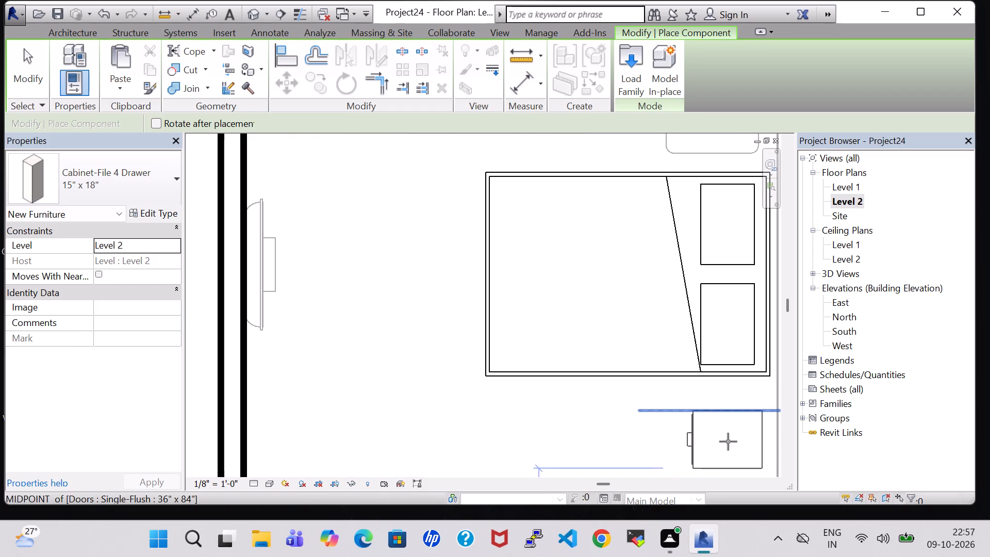
pyautogui.click(732, 443)
pyautogui.press('Escape')
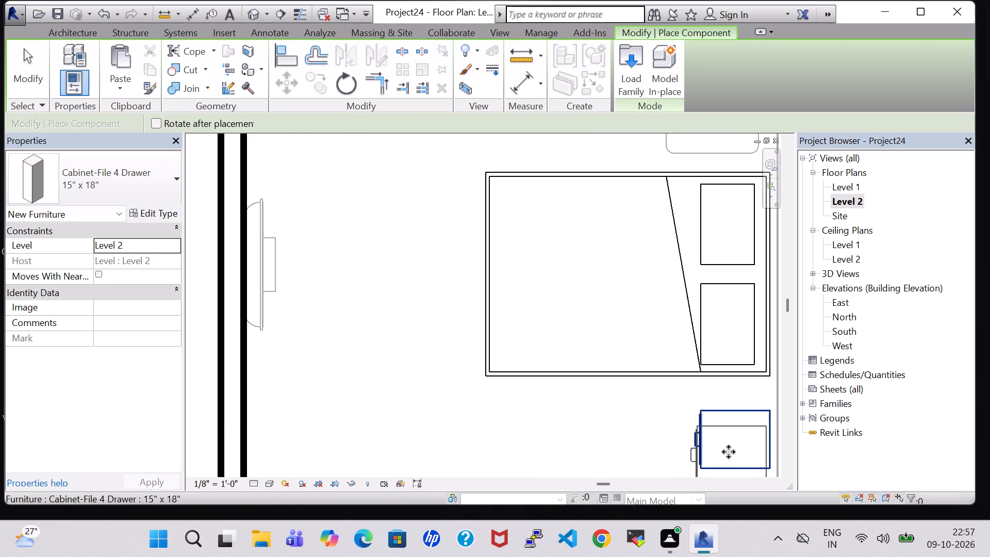
pyautogui.press('Escape')
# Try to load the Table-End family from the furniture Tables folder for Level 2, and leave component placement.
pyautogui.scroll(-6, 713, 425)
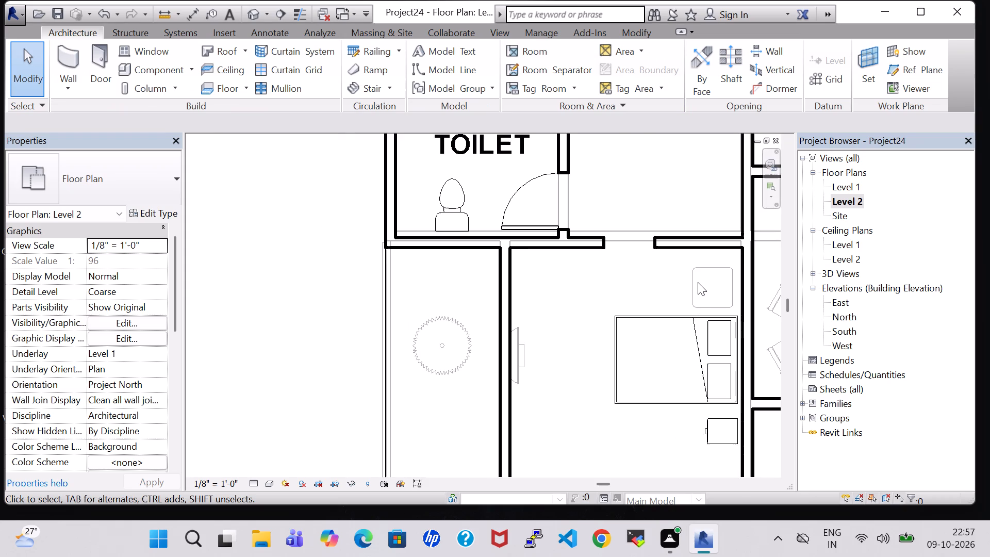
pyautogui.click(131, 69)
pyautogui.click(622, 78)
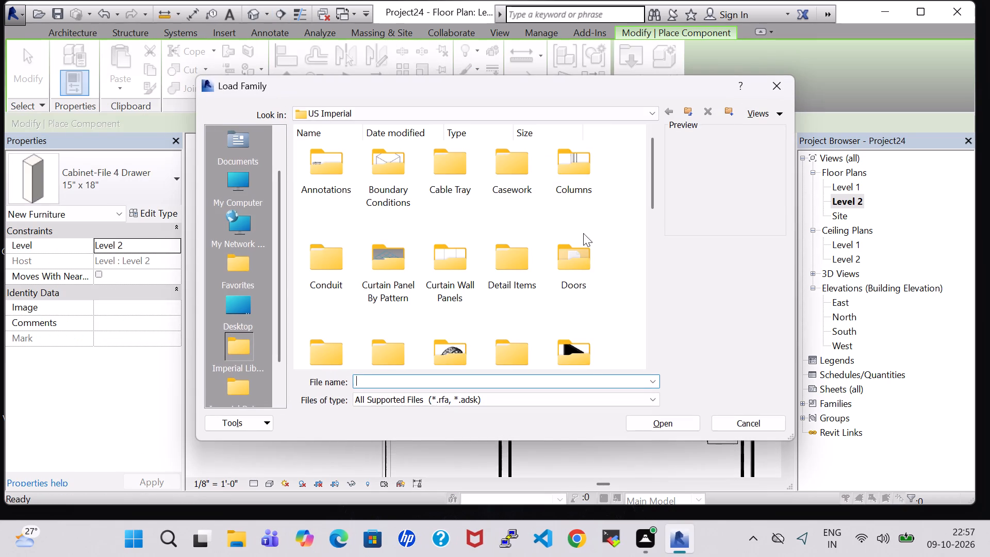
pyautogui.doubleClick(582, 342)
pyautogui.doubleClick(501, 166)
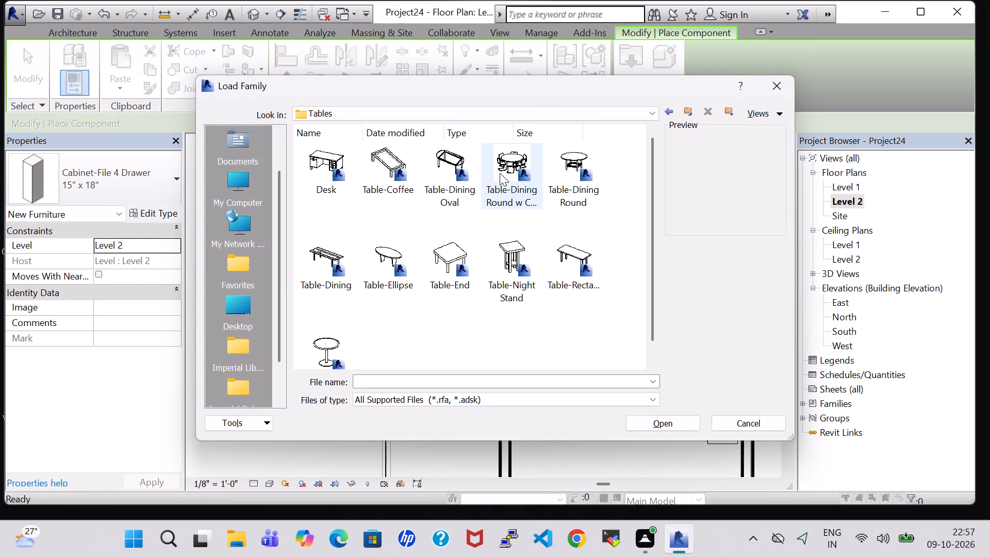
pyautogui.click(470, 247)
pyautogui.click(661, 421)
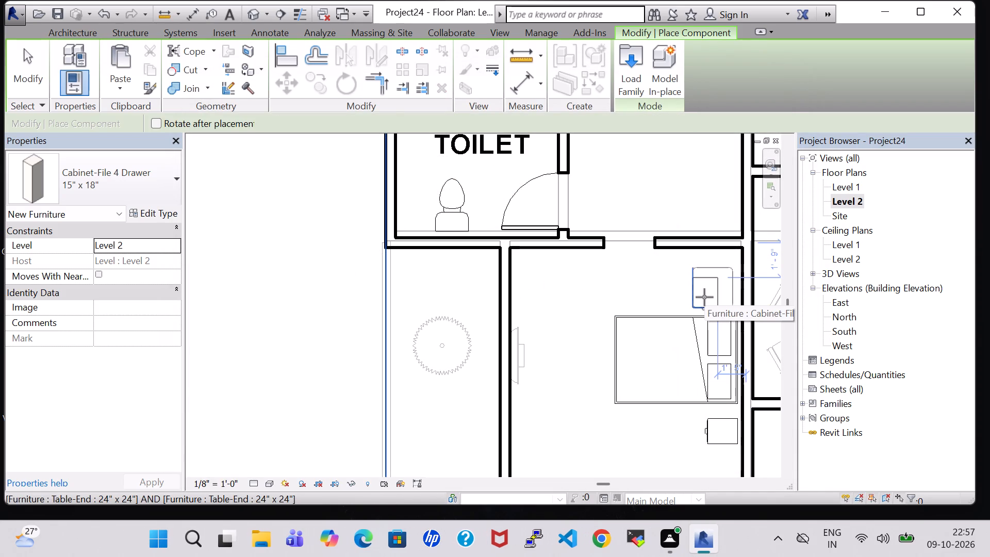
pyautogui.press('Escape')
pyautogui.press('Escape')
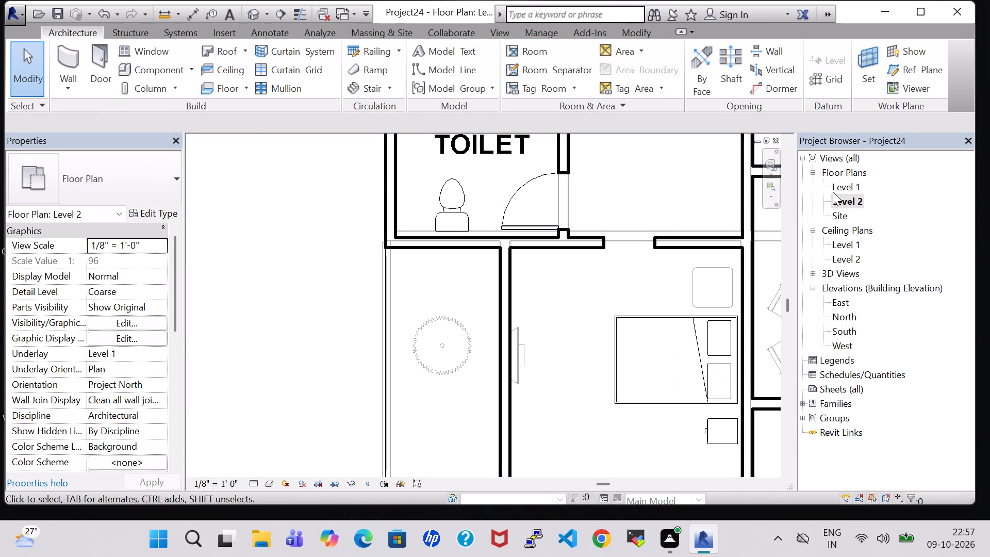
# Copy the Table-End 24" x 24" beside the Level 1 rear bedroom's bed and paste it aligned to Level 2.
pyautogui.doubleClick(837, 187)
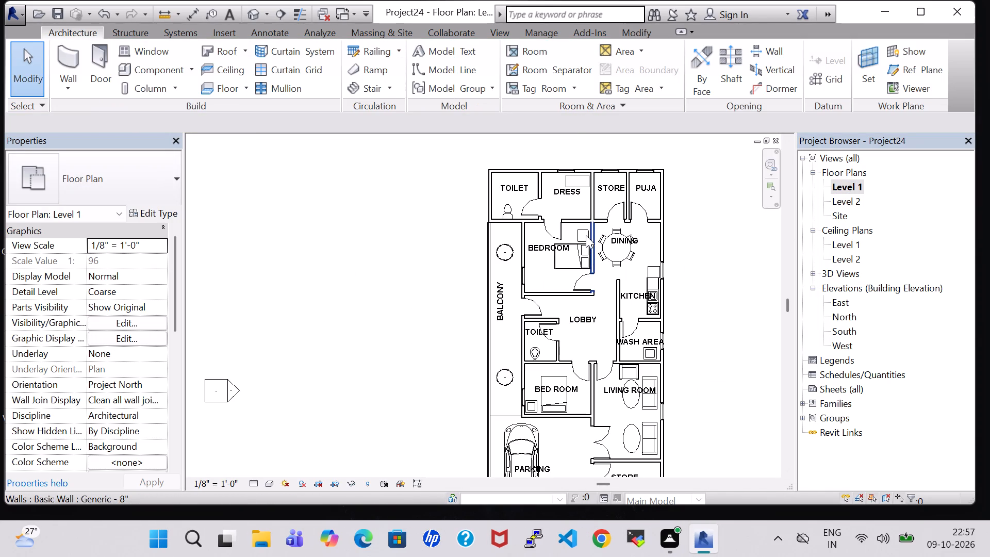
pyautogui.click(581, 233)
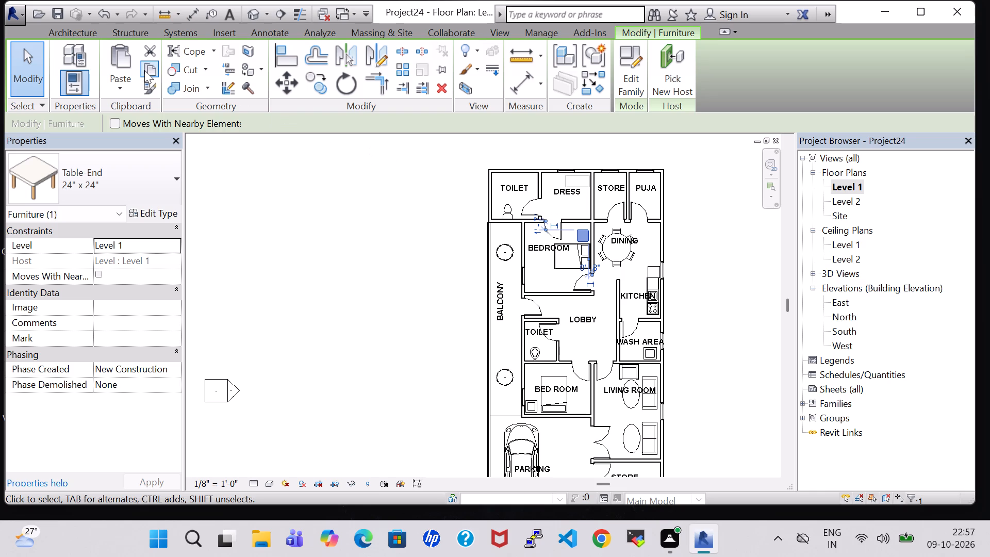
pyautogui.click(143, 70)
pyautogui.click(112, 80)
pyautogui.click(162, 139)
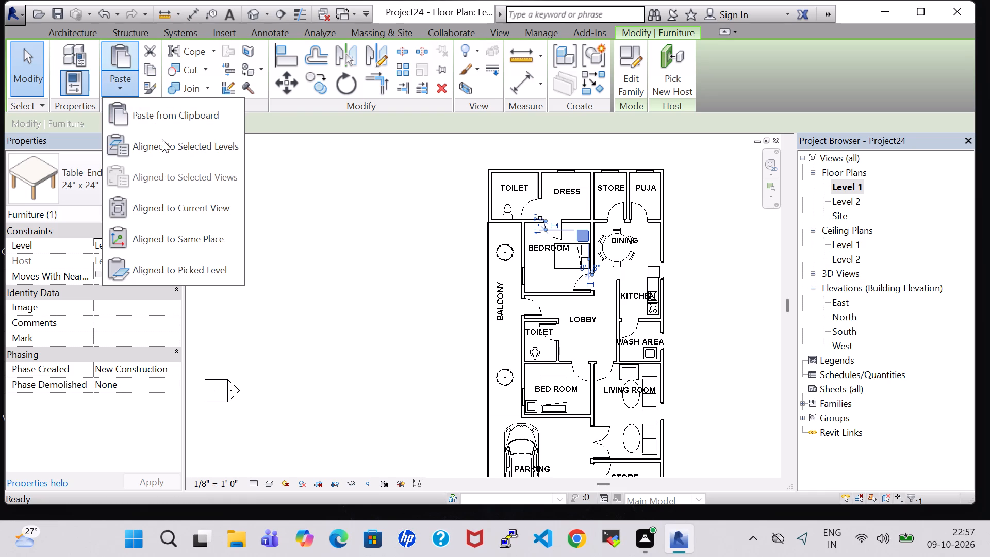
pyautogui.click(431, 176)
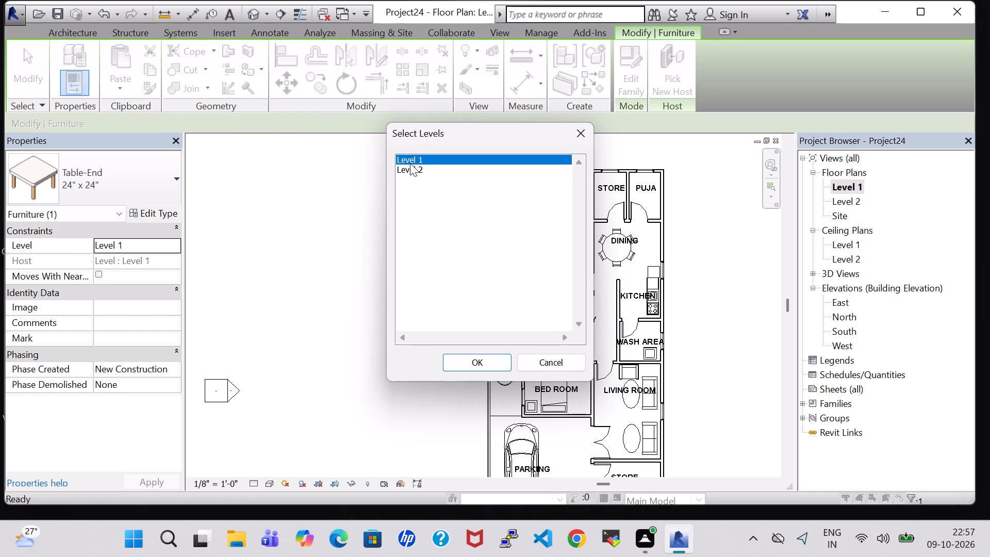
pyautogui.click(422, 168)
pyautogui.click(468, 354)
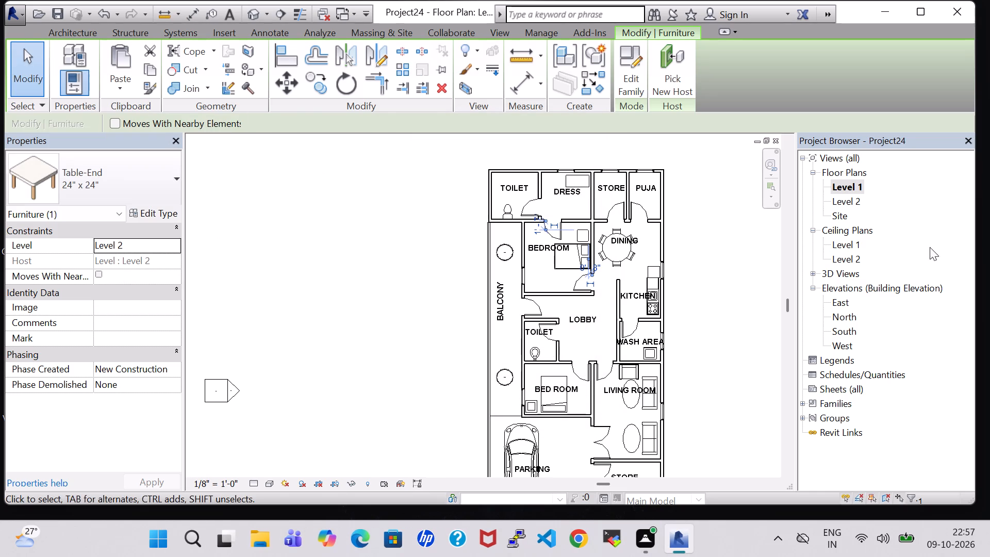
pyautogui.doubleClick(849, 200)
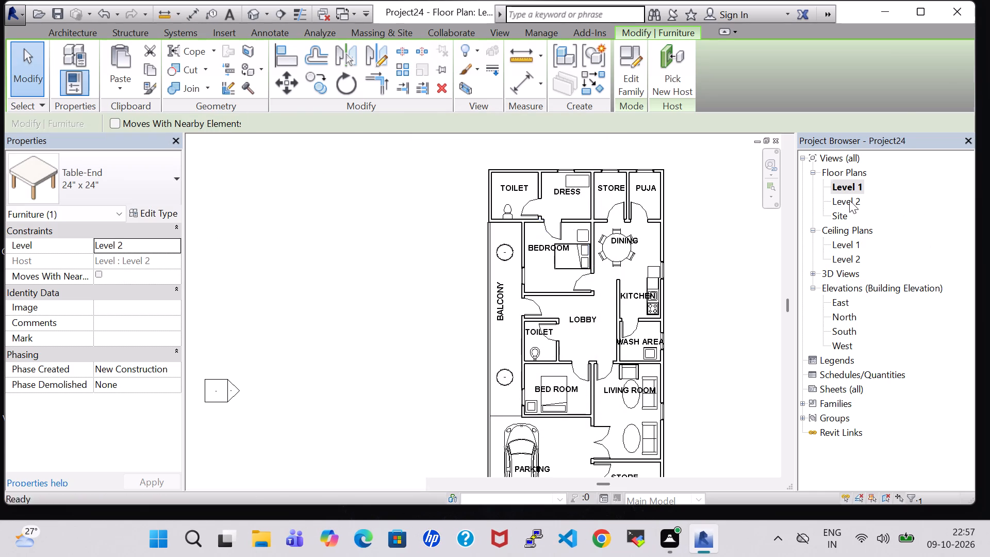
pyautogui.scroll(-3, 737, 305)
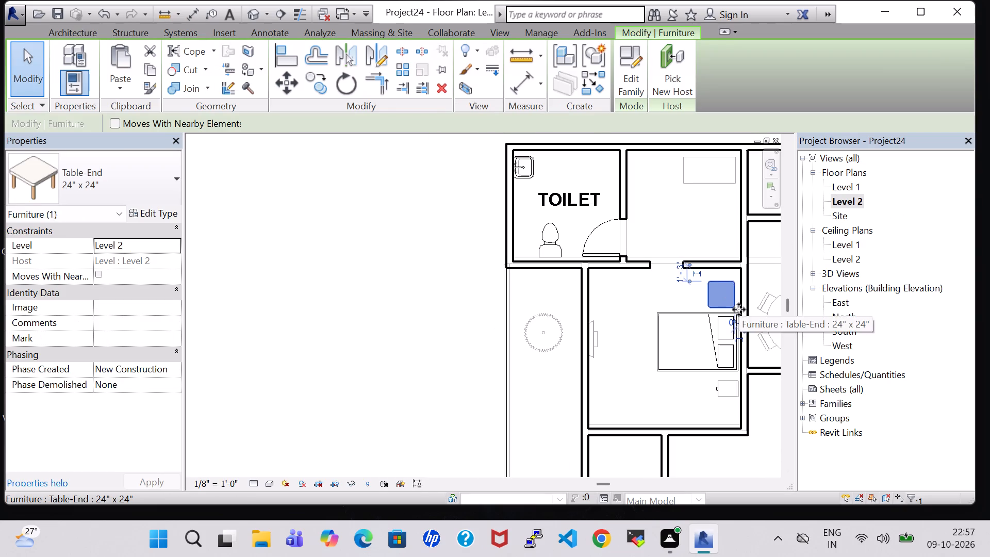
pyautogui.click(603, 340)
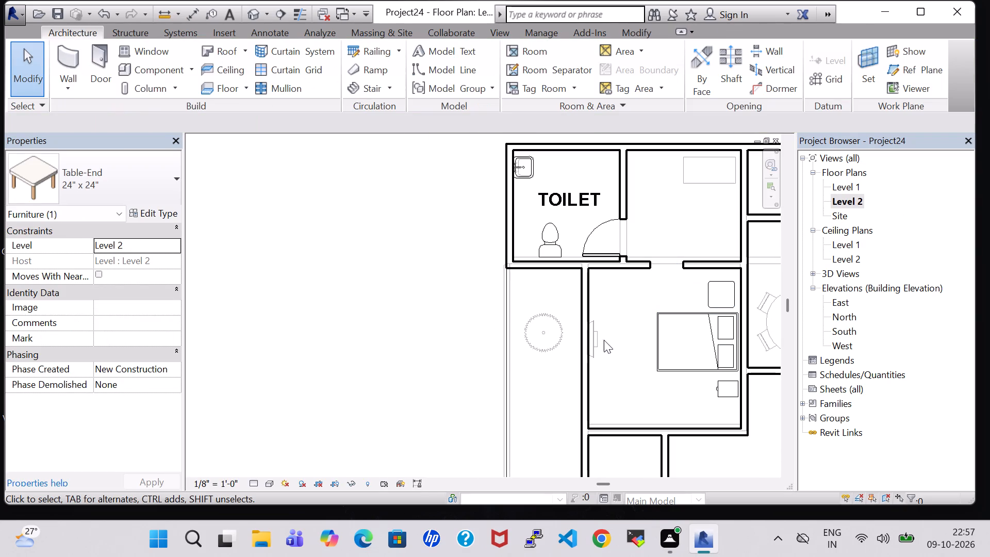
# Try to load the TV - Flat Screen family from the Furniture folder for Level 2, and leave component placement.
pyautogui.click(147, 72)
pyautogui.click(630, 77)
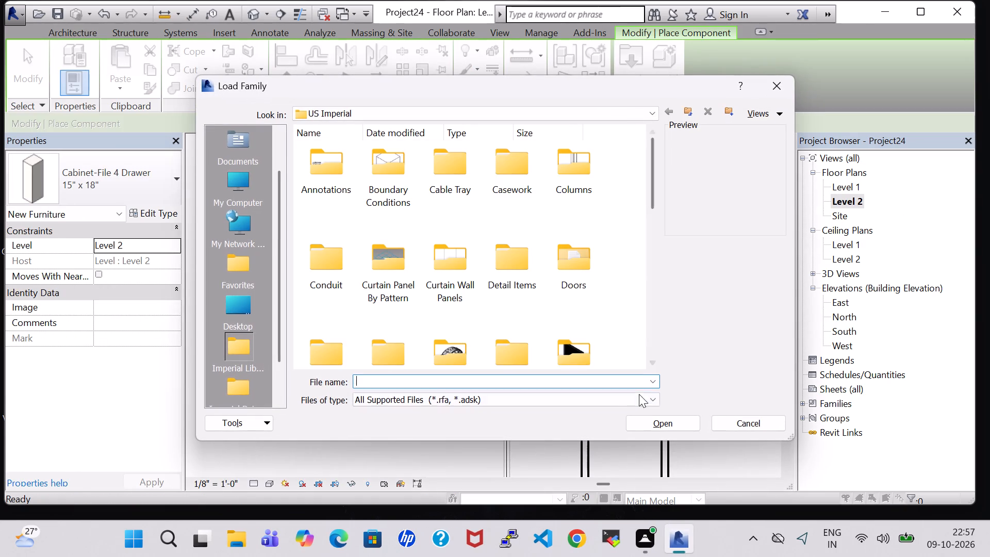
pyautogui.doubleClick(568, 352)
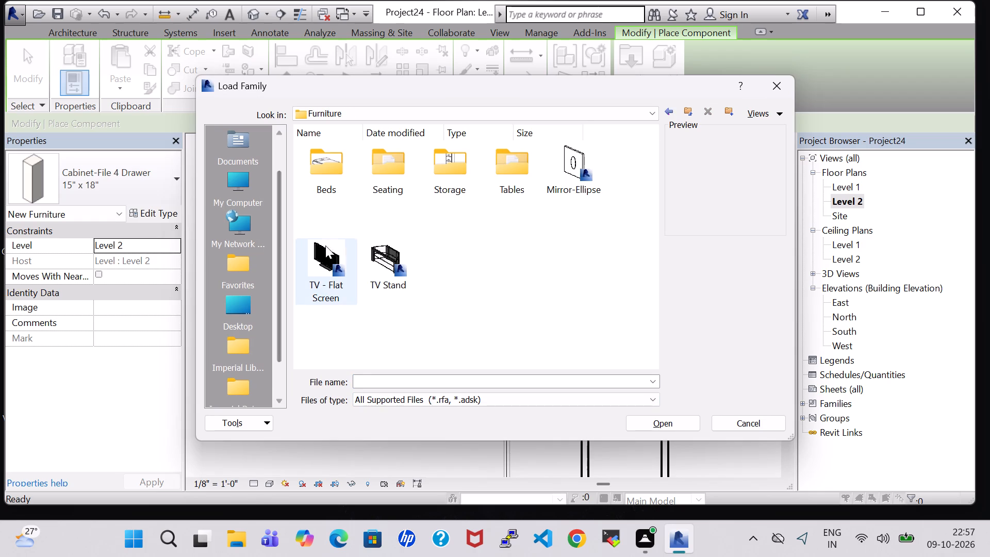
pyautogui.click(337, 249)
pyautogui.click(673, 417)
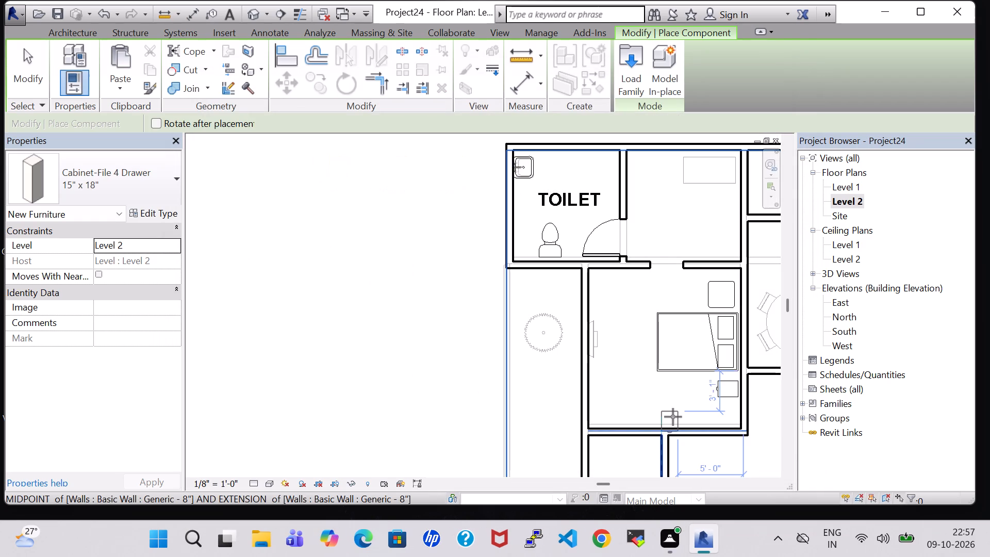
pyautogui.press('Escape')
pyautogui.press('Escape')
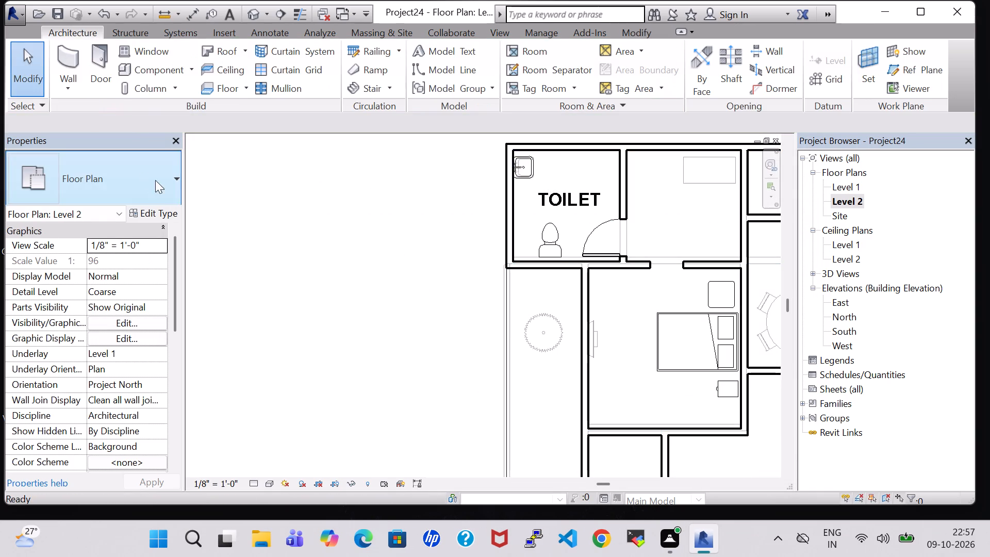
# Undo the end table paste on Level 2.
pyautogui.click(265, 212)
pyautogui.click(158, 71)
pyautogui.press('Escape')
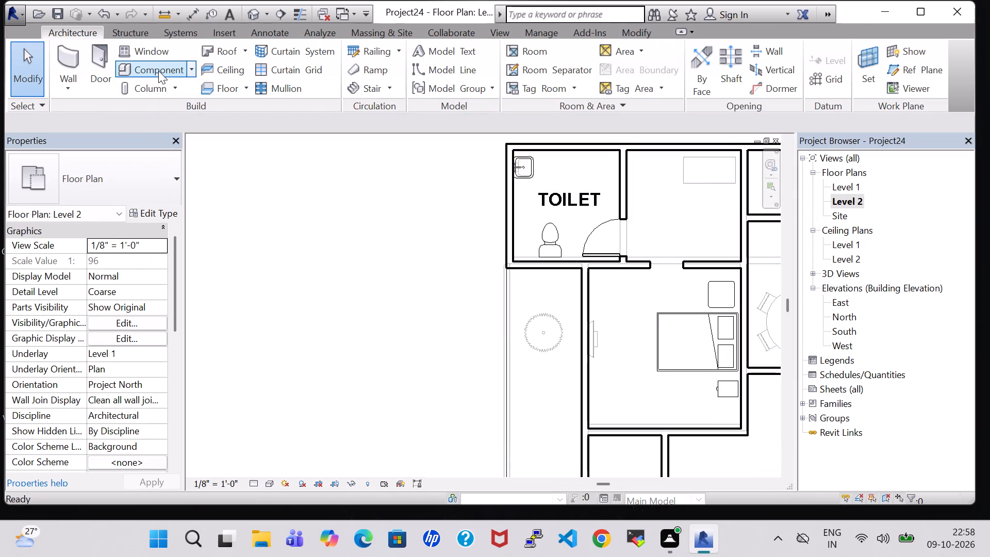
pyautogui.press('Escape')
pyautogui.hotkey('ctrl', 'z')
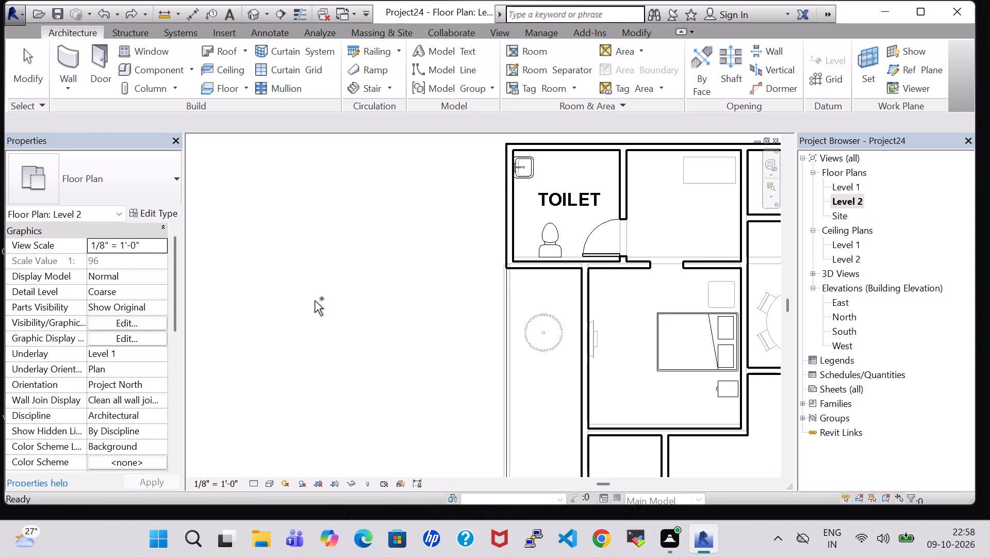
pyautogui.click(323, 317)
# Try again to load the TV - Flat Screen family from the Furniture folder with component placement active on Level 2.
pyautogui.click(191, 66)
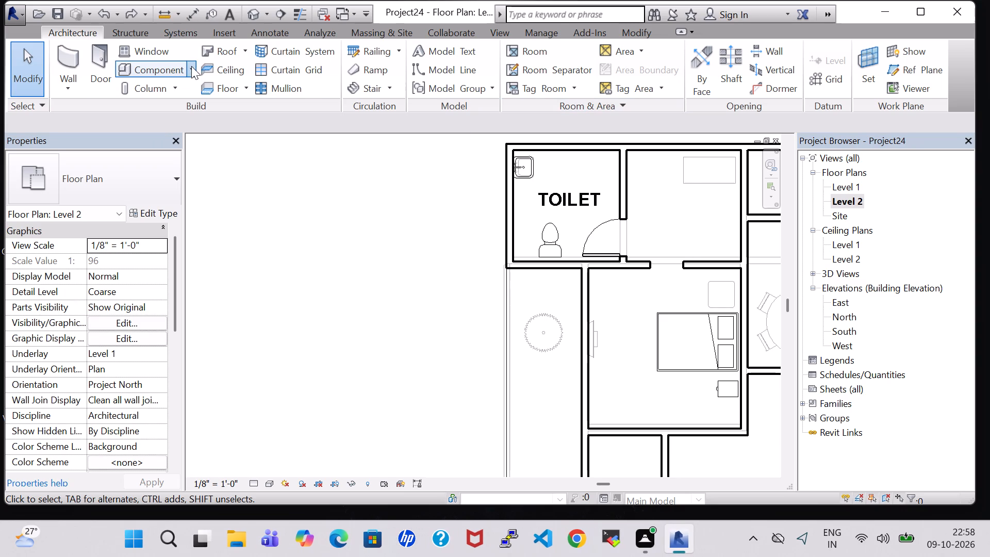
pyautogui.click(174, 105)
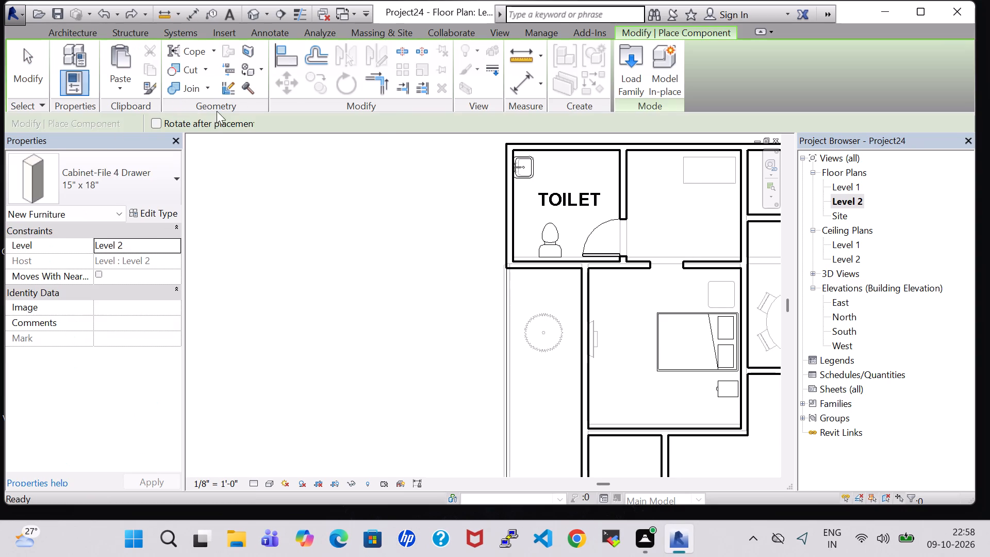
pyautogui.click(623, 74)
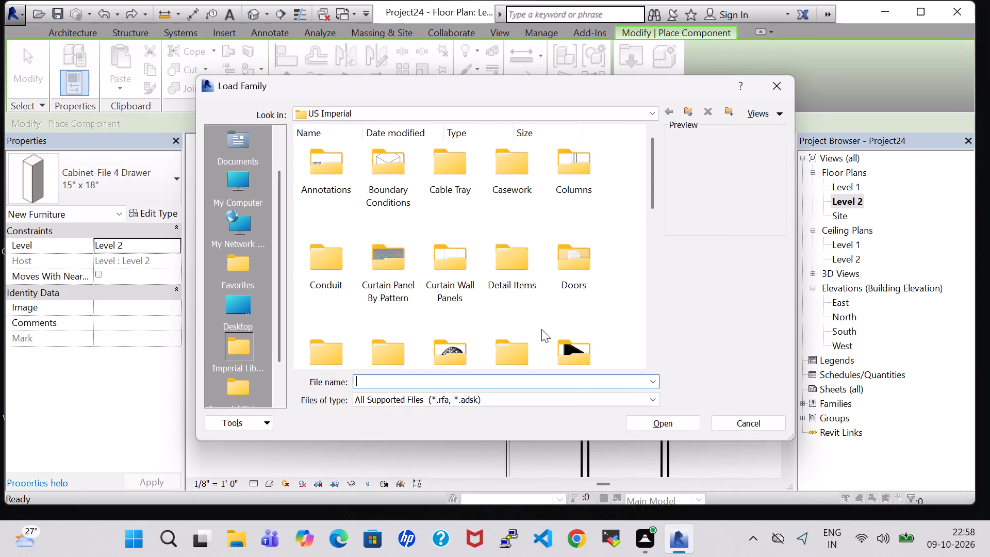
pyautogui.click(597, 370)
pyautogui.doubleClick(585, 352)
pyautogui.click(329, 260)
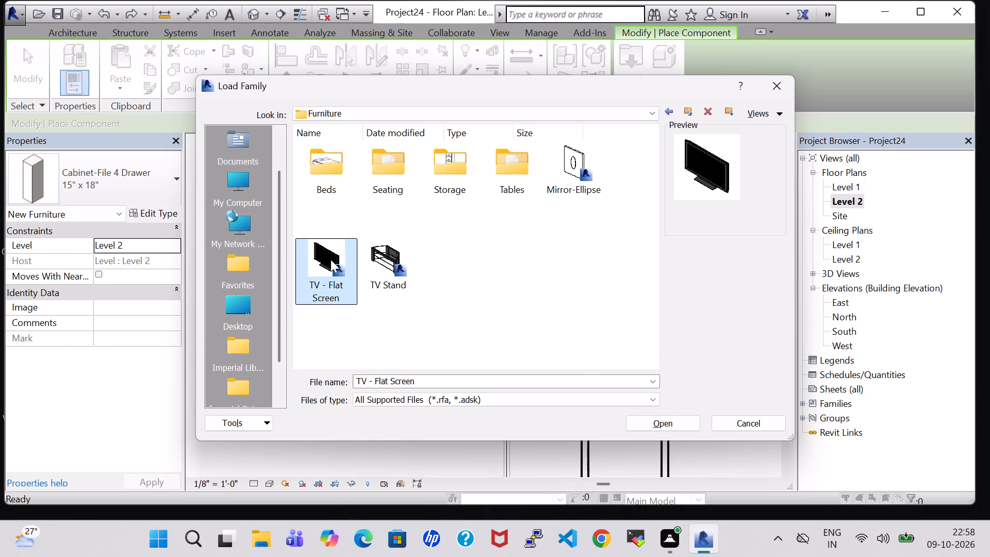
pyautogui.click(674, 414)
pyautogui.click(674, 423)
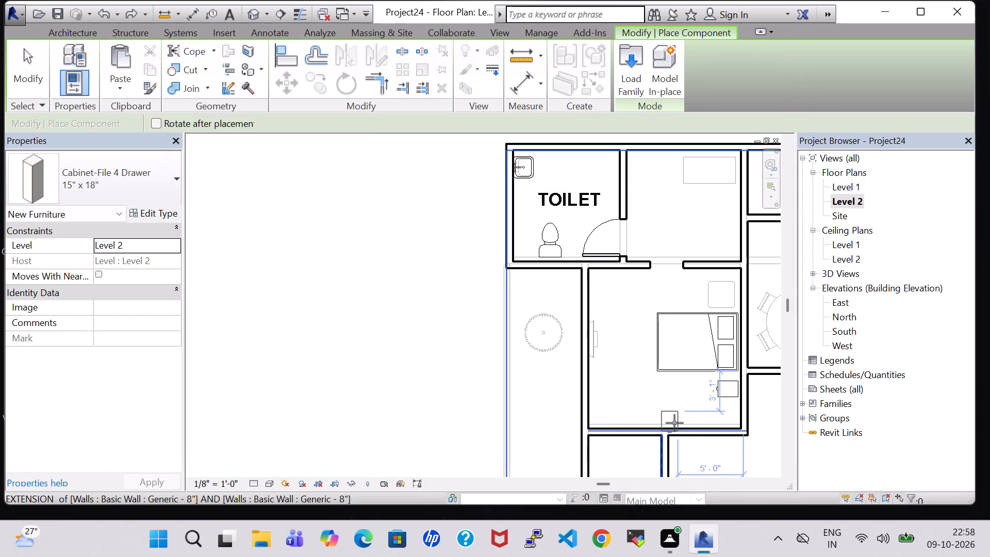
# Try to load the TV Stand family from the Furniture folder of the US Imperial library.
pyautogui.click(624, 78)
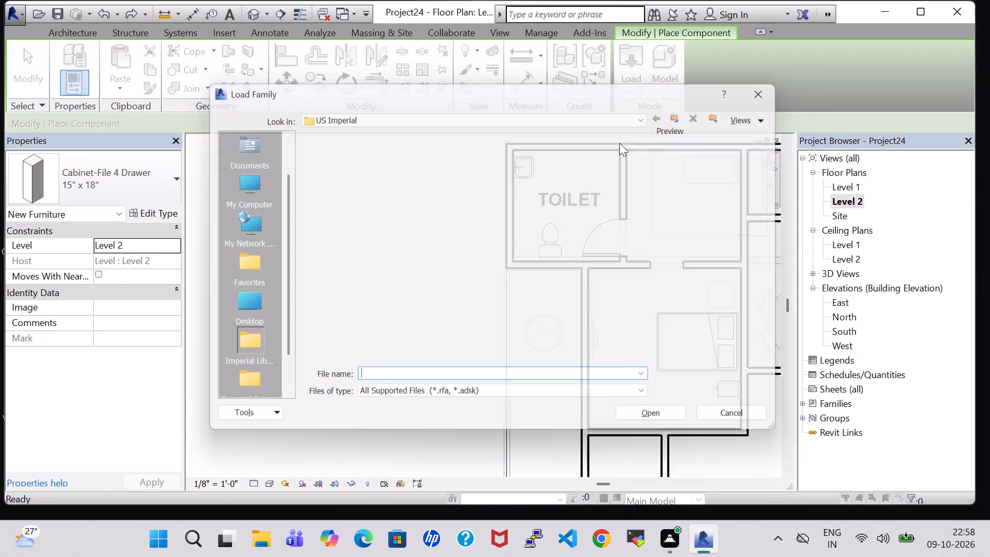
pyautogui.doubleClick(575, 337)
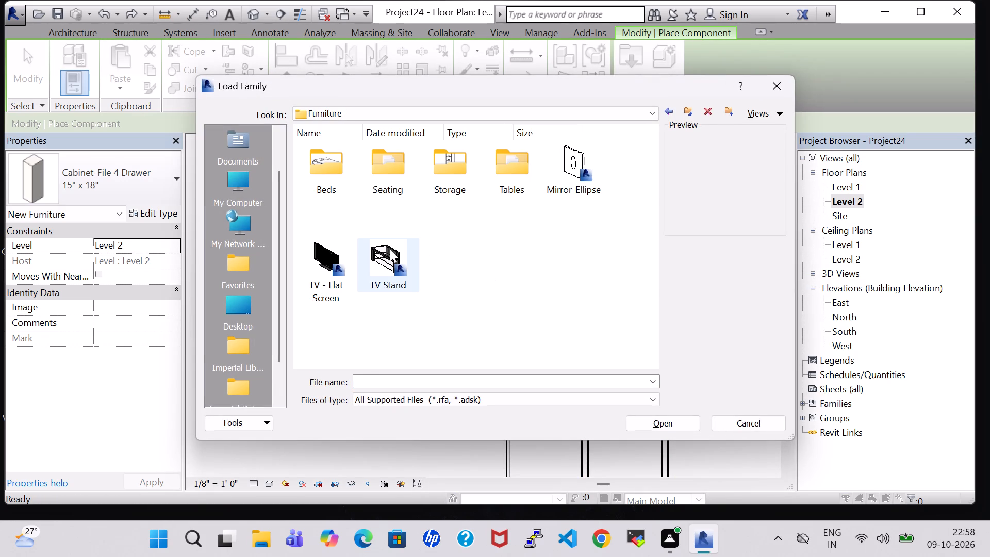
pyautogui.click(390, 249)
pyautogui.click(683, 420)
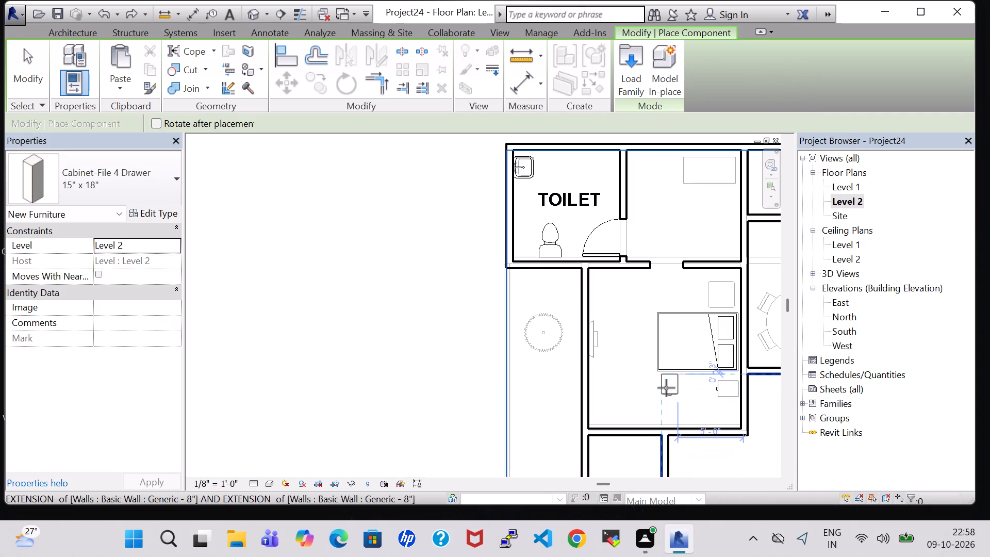
# Set the offset of the square vanity sink in the Level 2 toilet to 3' 0".
pyautogui.press('Escape')
pyautogui.press('Escape')
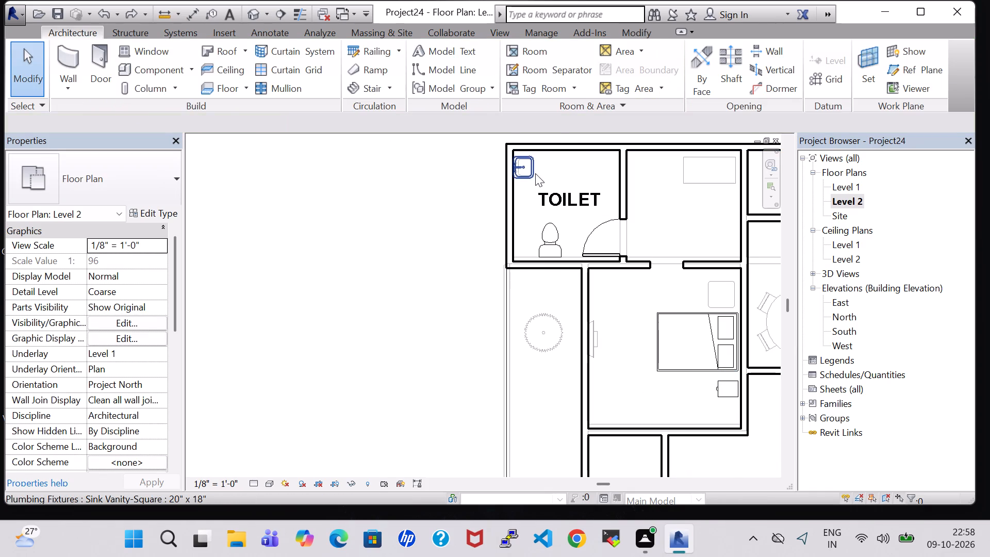
pyautogui.click(535, 173)
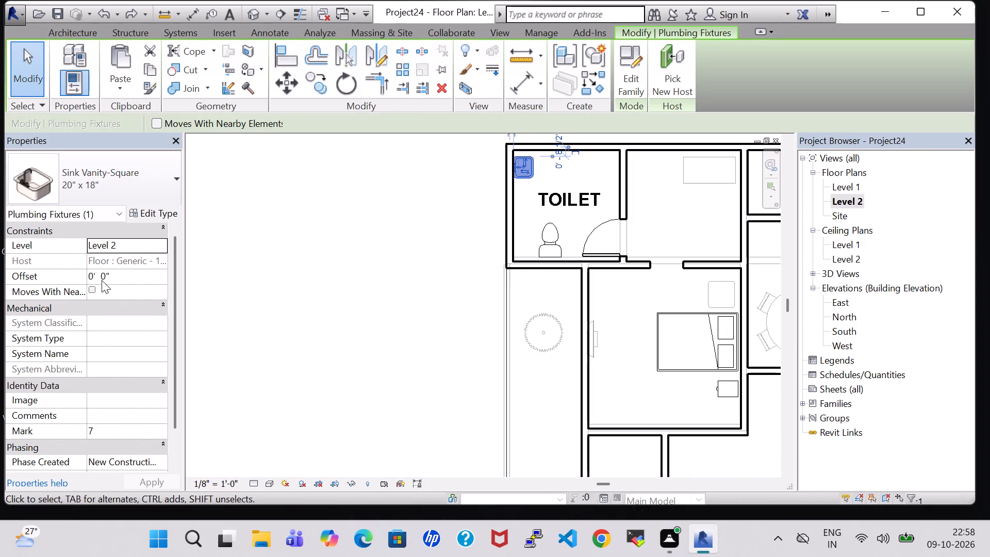
pyautogui.click(96, 277)
pyautogui.press('Left')
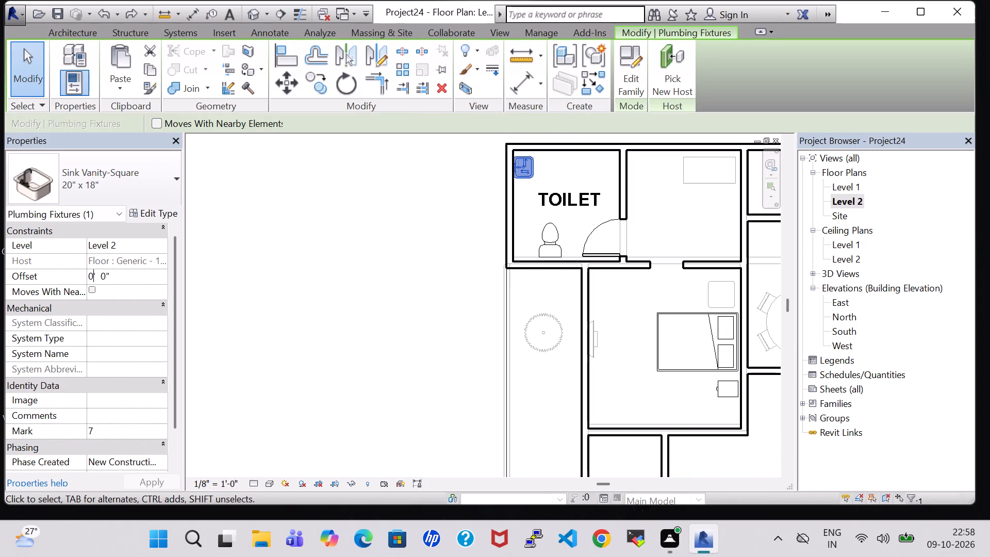
pyautogui.press('BackSpace')
pyautogui.press('3')
pyautogui.press('Return')
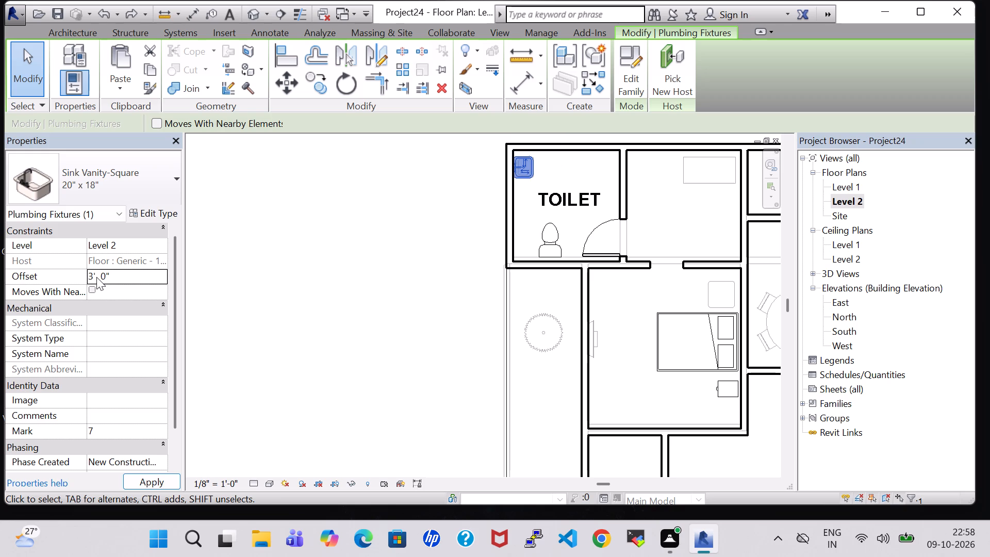
pyautogui.click(137, 479)
pyautogui.click(638, 340)
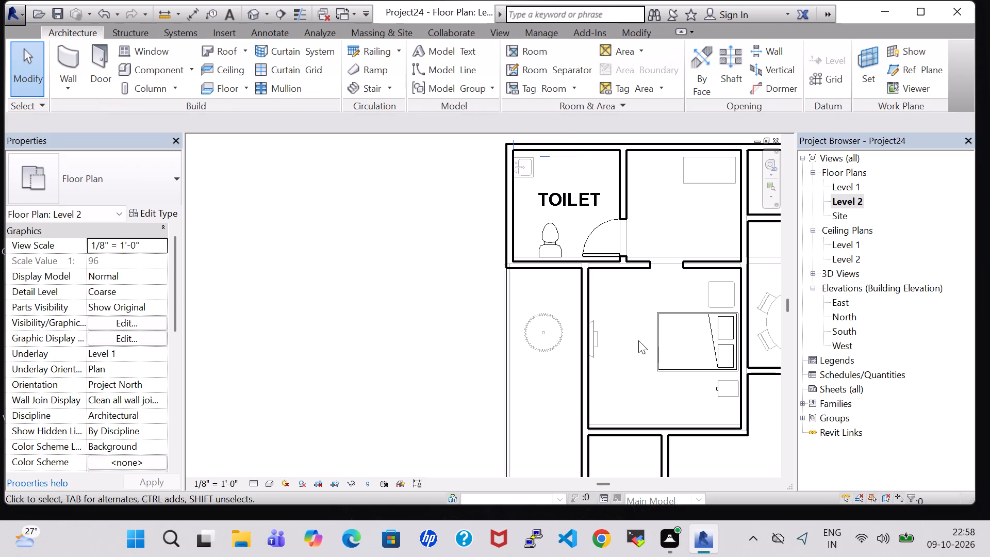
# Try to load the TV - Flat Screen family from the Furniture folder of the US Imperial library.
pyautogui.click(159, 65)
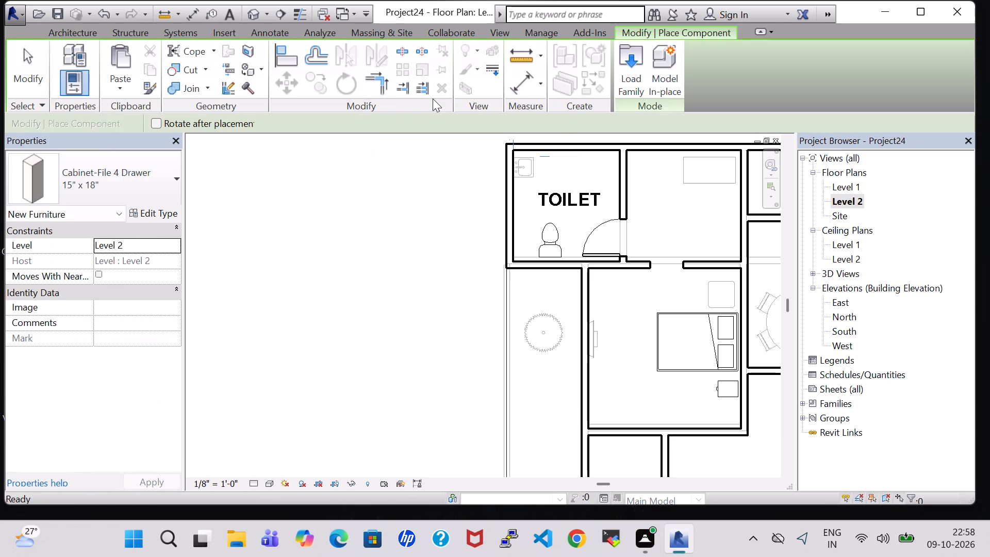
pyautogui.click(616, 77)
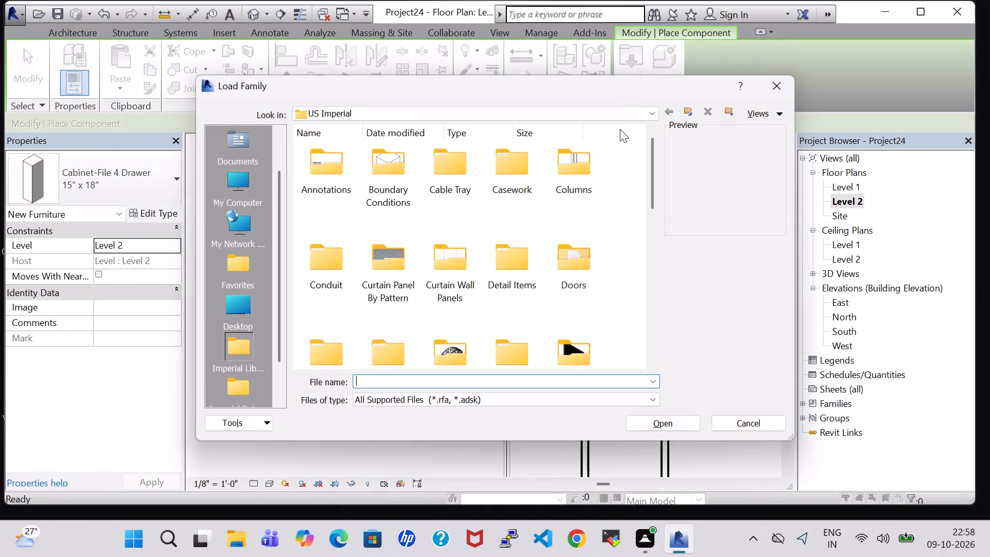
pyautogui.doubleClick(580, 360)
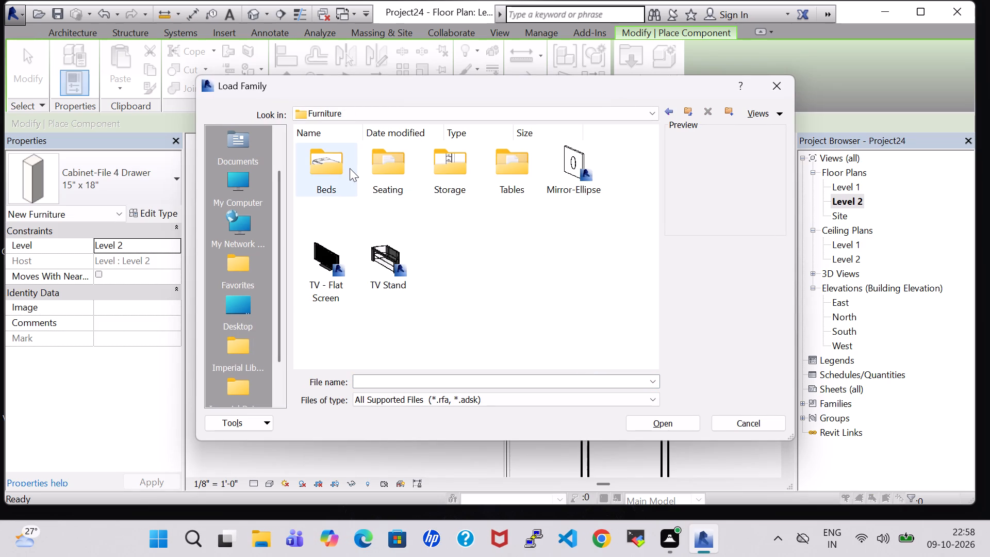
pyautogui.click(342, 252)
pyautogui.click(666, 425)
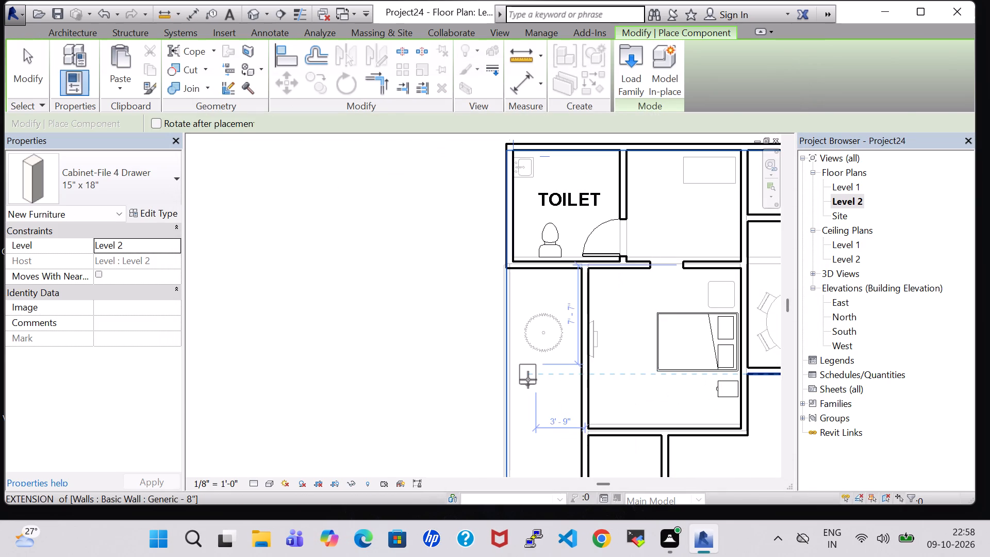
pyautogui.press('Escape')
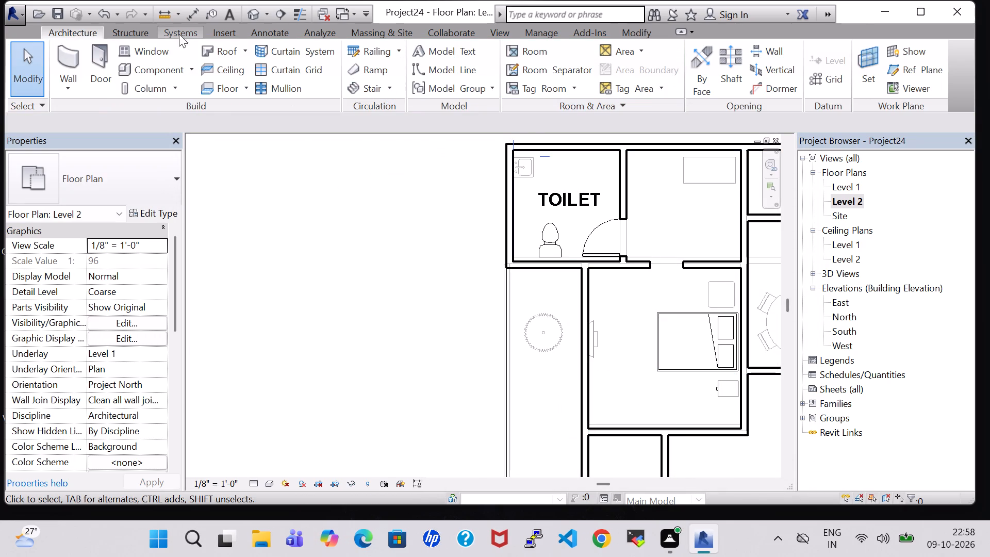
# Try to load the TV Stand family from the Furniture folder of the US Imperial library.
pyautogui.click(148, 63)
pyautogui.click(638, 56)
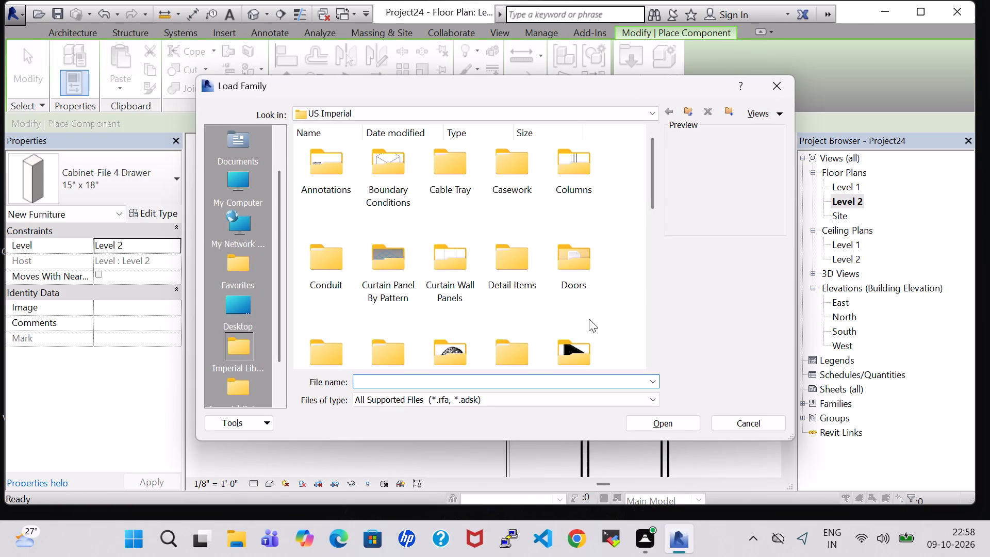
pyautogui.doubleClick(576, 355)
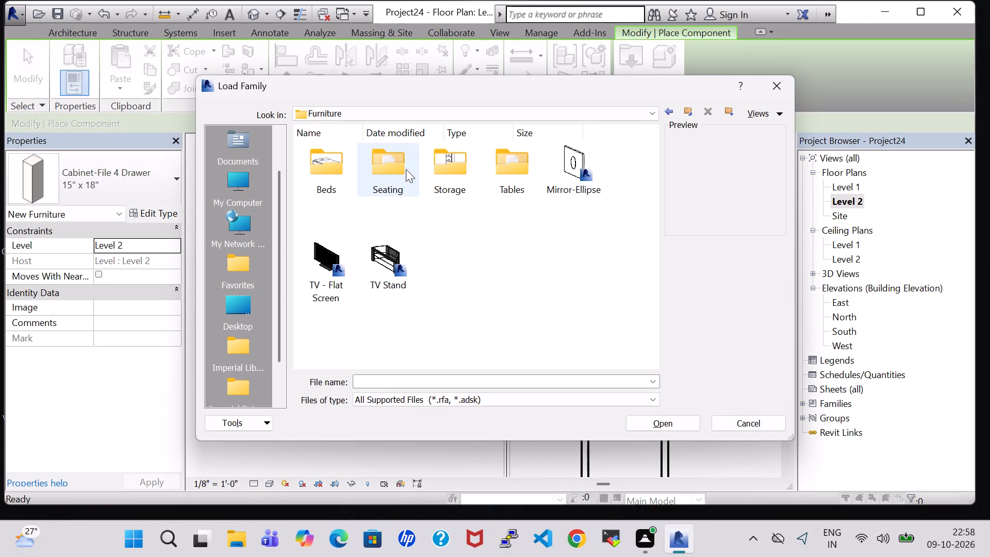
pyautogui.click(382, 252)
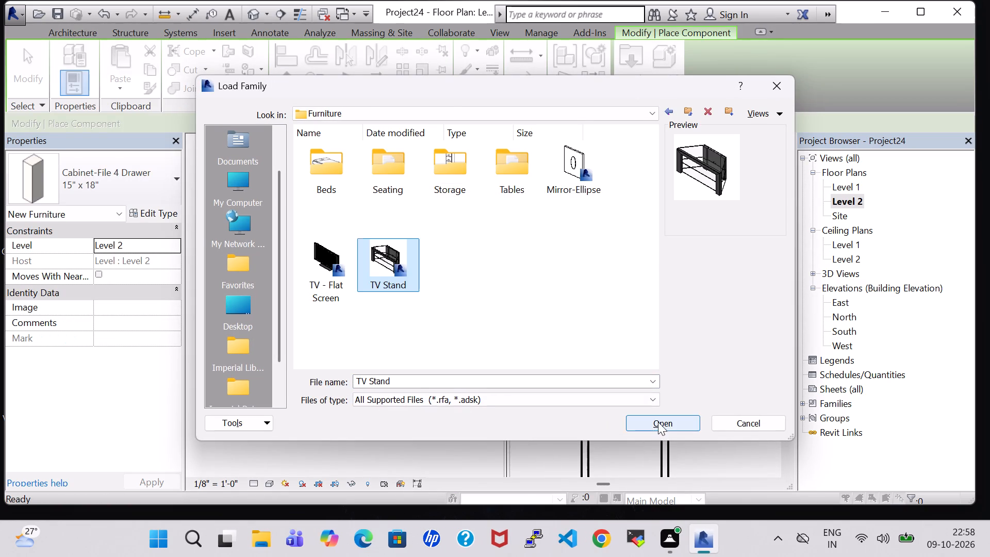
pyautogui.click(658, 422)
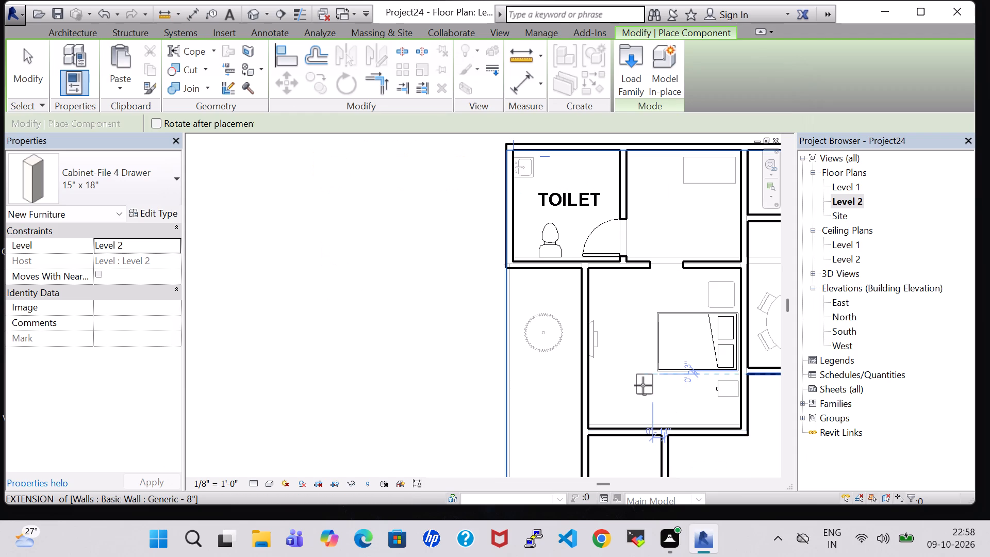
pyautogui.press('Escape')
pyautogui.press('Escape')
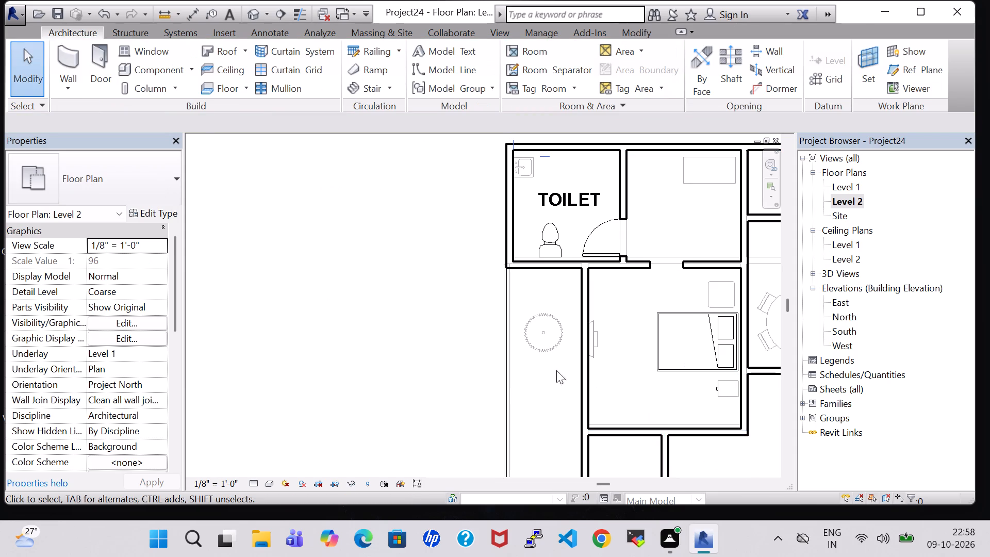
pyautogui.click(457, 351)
# Examine the room and bed layout on the Level 1 floor plan, and return to the Level 2 plan.
pyautogui.scroll(-3, 571, 379)
pyautogui.moveTo(670, 421); pyautogui.dragTo(650, 414, button='middle')
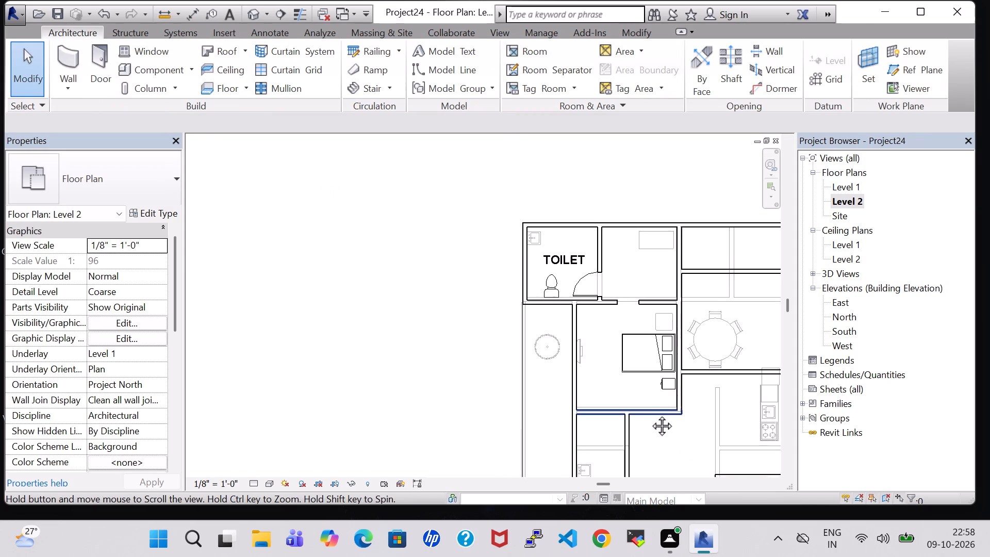
pyautogui.moveTo(650, 414); pyautogui.dragTo(602, 328, button='middle')
pyautogui.doubleClick(847, 180)
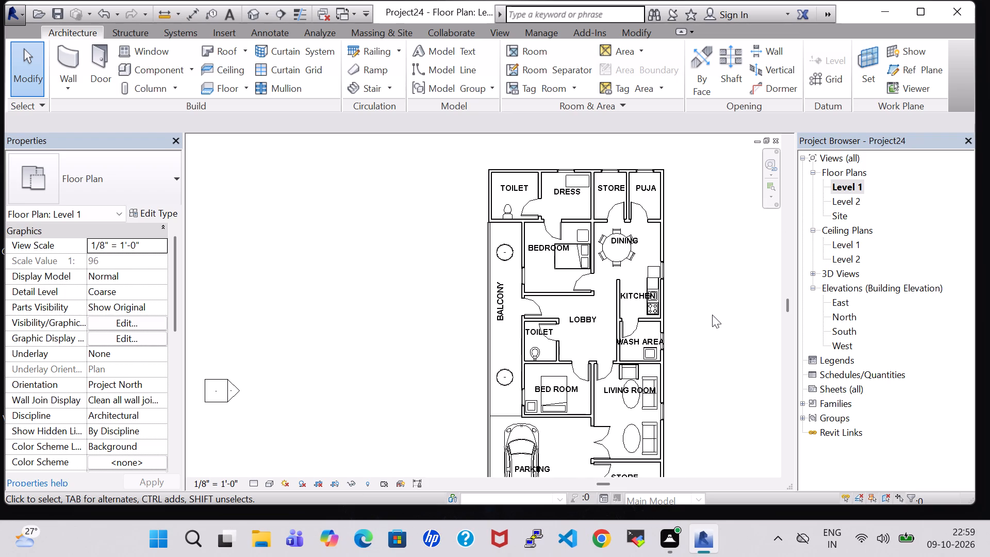
pyautogui.click(553, 265)
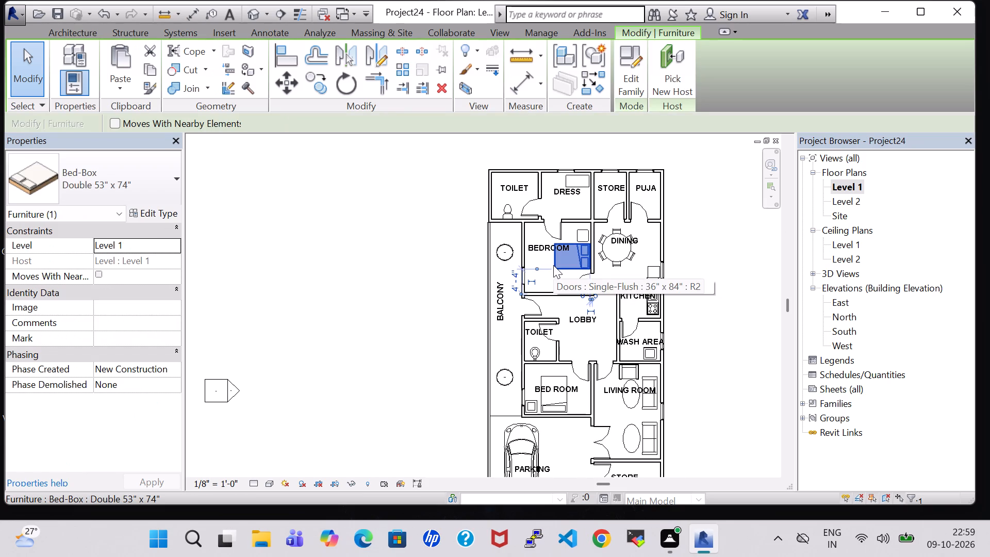
pyautogui.click(741, 262)
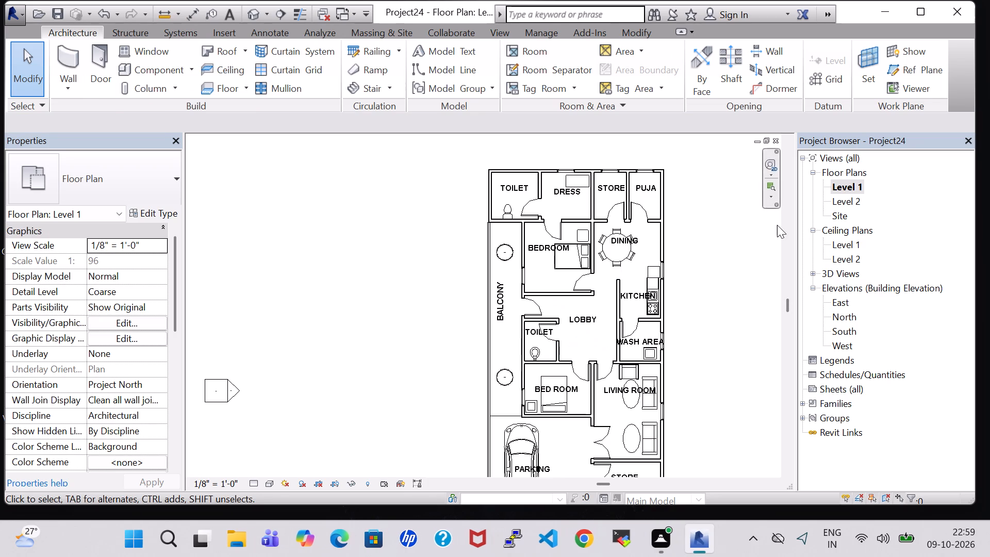
pyautogui.doubleClick(843, 203)
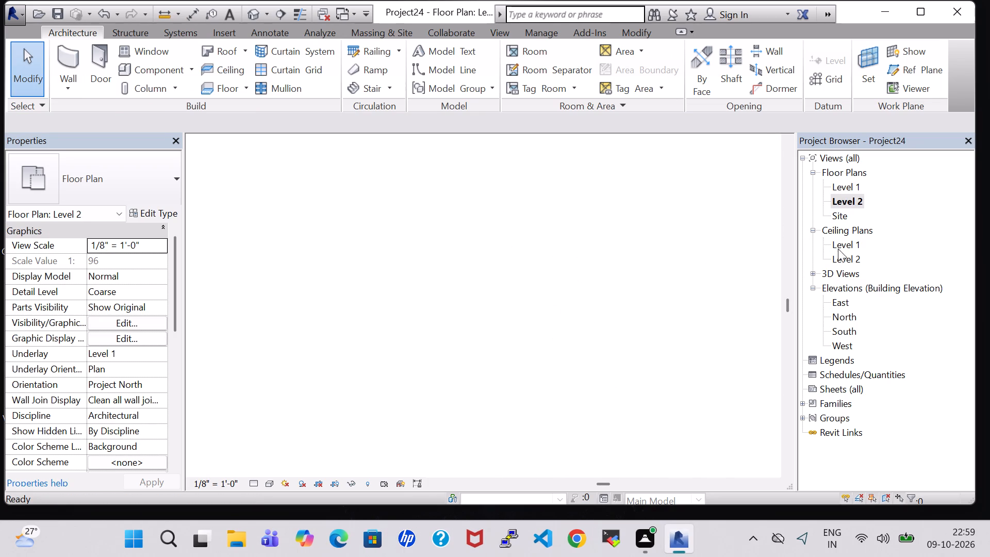
# Place another Bed-Box Double 53" x 74" in the Level 2 room over the dining area, rotated with its pillows toward the outer wall.
pyautogui.click(583, 270)
pyautogui.rightClick(588, 267)
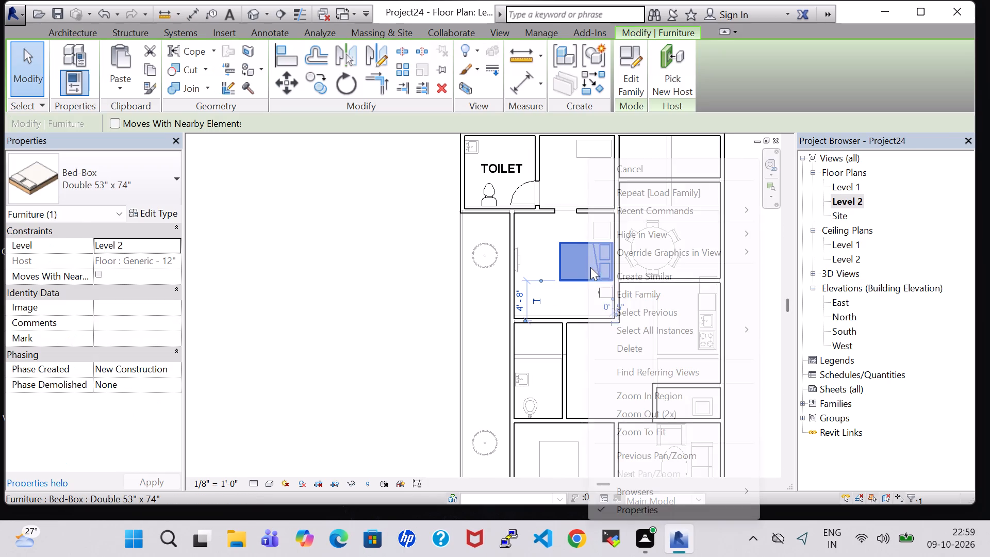
pyautogui.click(652, 278)
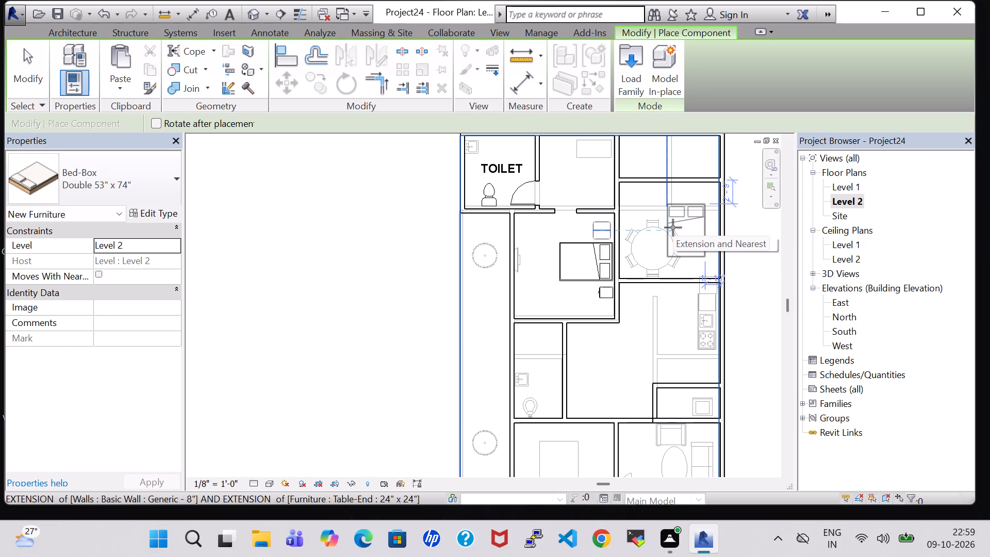
pyautogui.press('space')
pyautogui.press('space')
pyautogui.press('space')
pyautogui.press('space')
pyautogui.press('space')
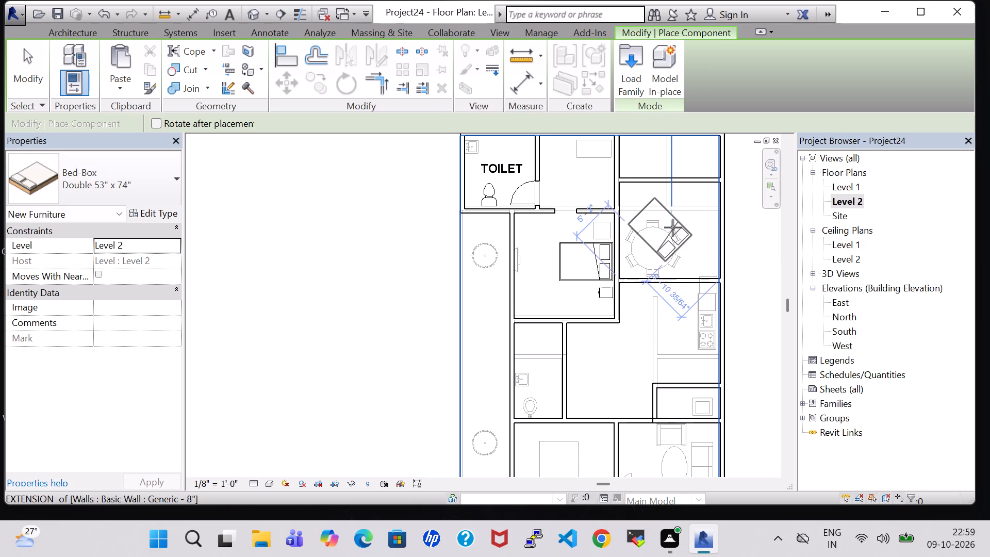
pyautogui.press('space')
pyautogui.scroll(4, 686, 226)
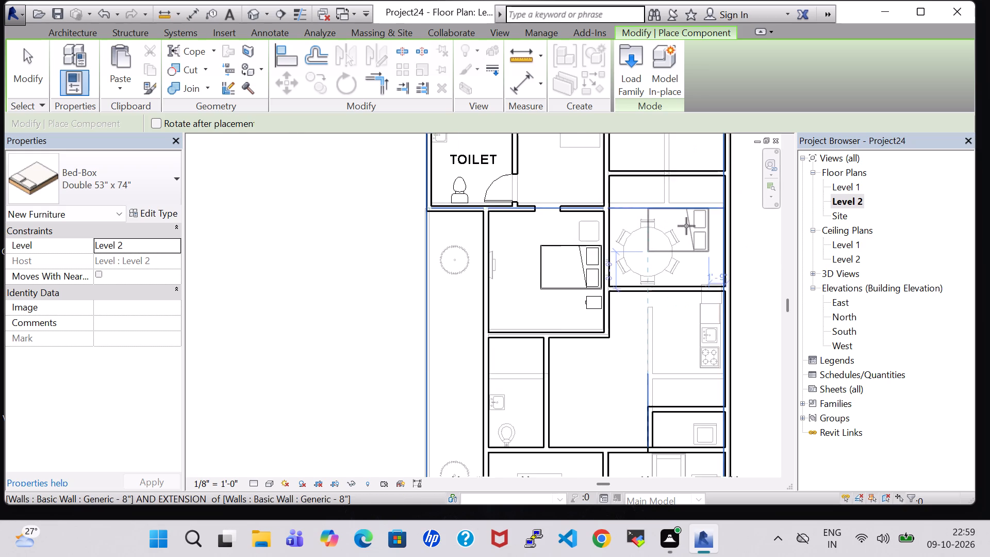
pyautogui.scroll(2, 686, 226)
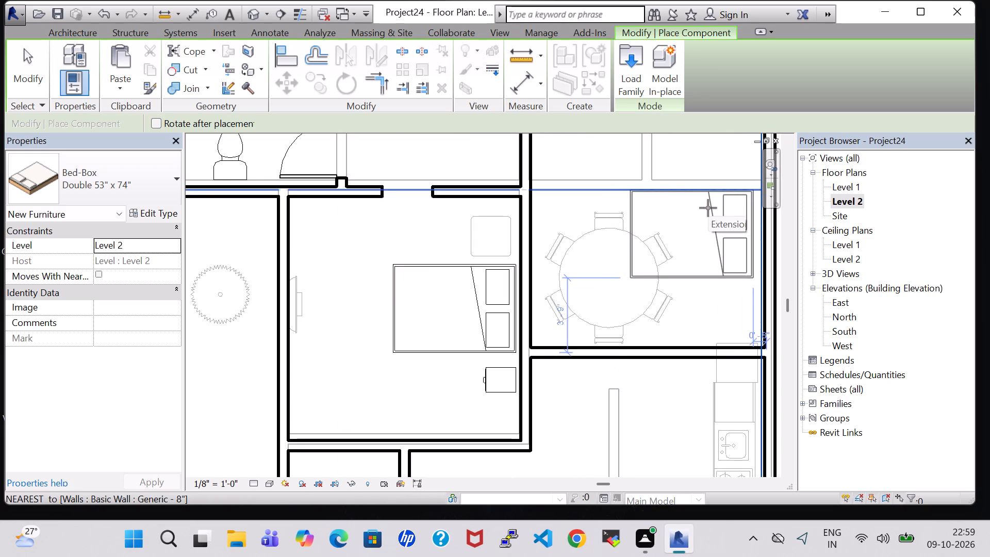
pyautogui.click(708, 208)
pyautogui.press('Escape')
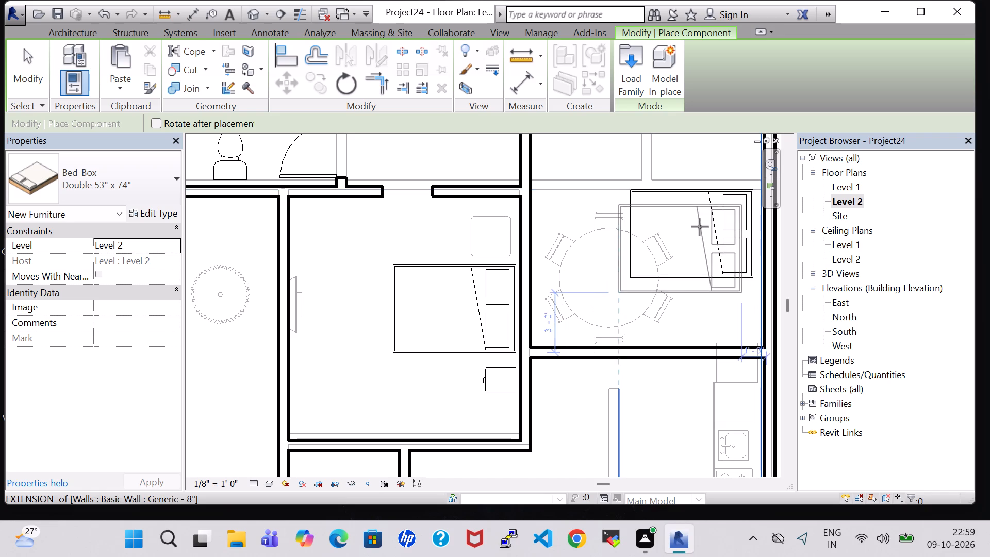
pyautogui.press('Escape')
pyautogui.press('Escape')
pyautogui.click(701, 296)
pyautogui.press('Escape')
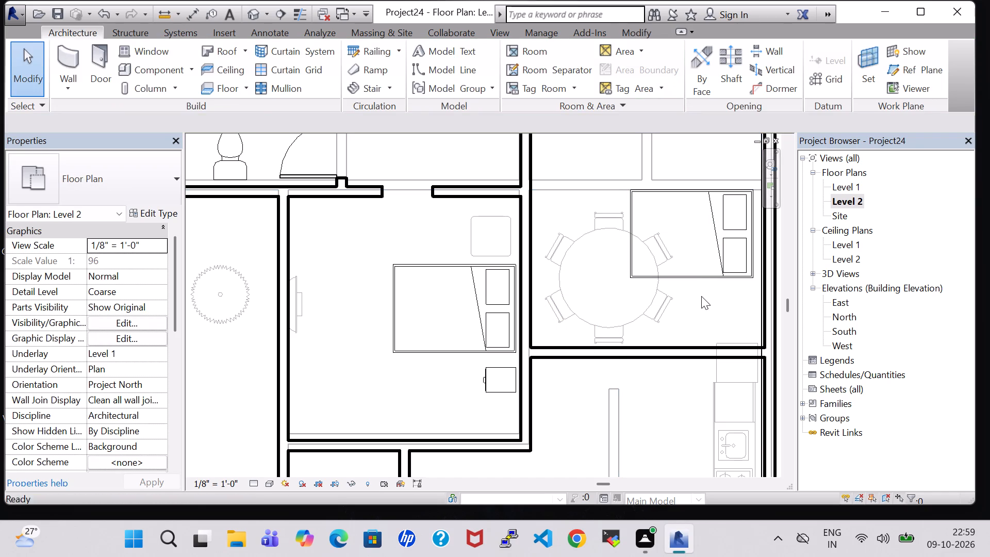
# Split the wall between the new bed's room and the small room north of it at two points, and delete the middle segment.
pyautogui.scroll(-2, 701, 288)
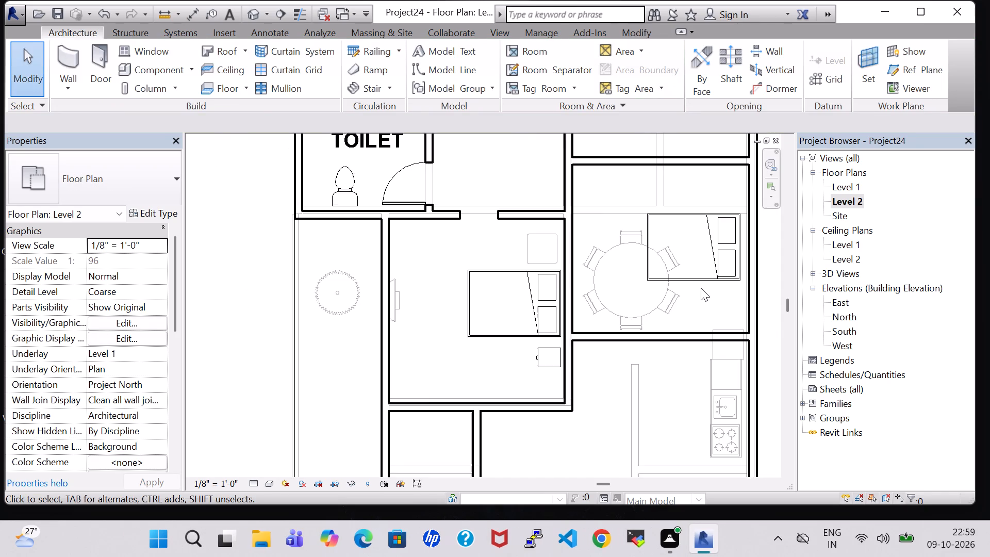
pyautogui.scroll(-3, 701, 288)
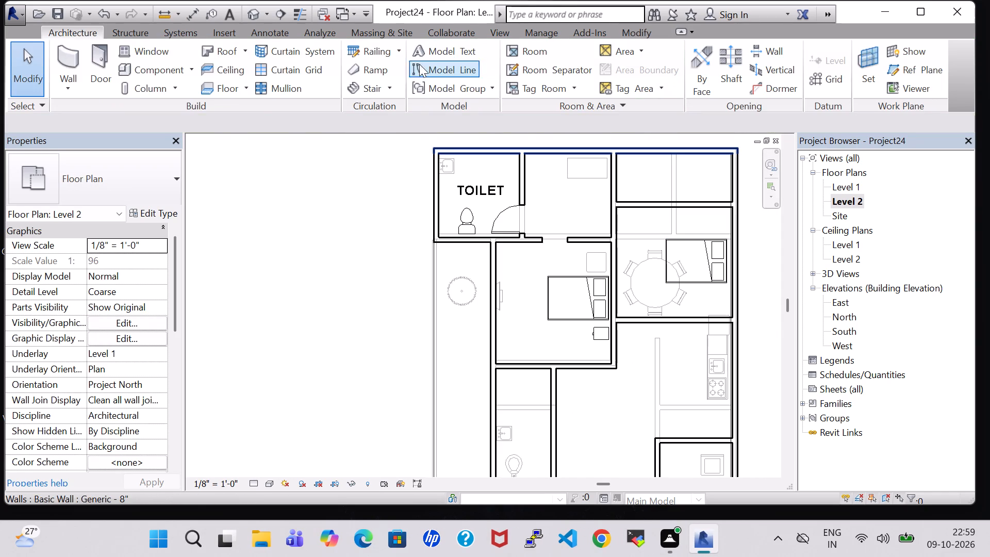
pyautogui.click(633, 35)
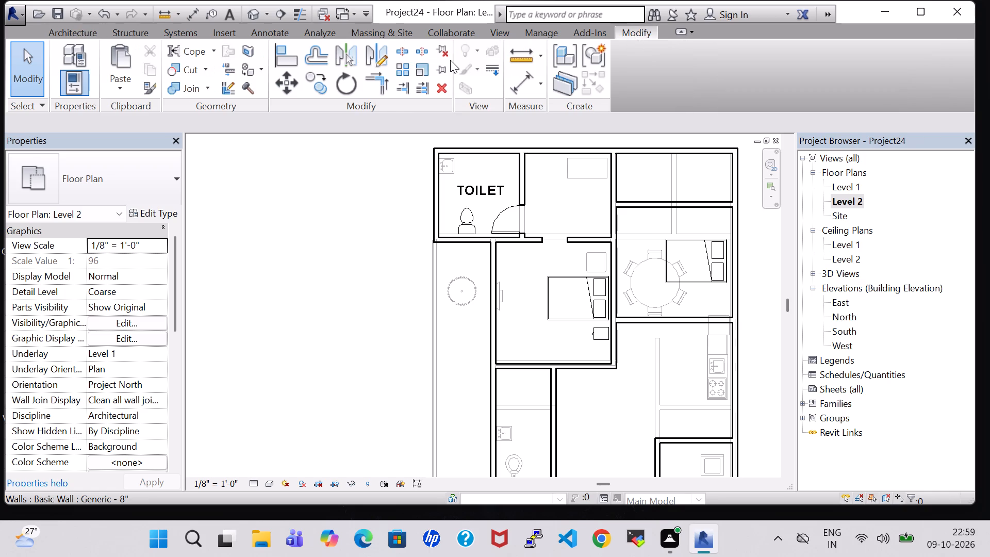
pyautogui.click(403, 46)
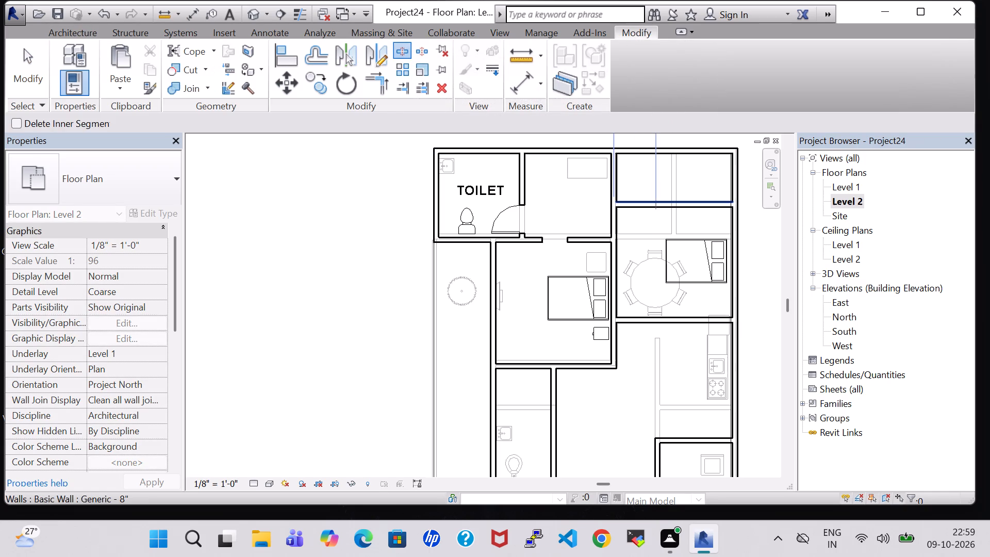
pyautogui.click(656, 200)
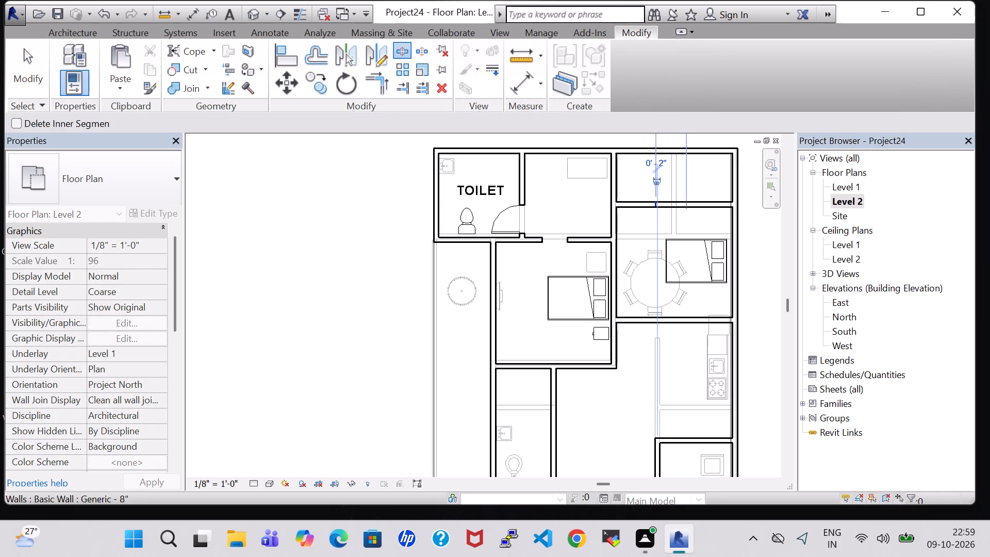
pyautogui.click(688, 207)
pyautogui.press('Escape')
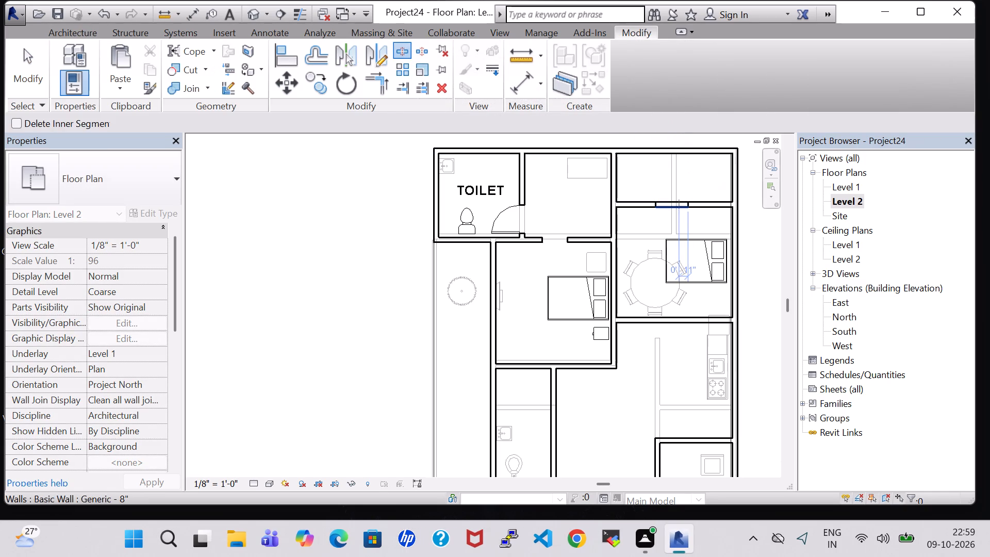
pyautogui.press('Escape')
pyautogui.click(667, 203)
pyautogui.press('Delete')
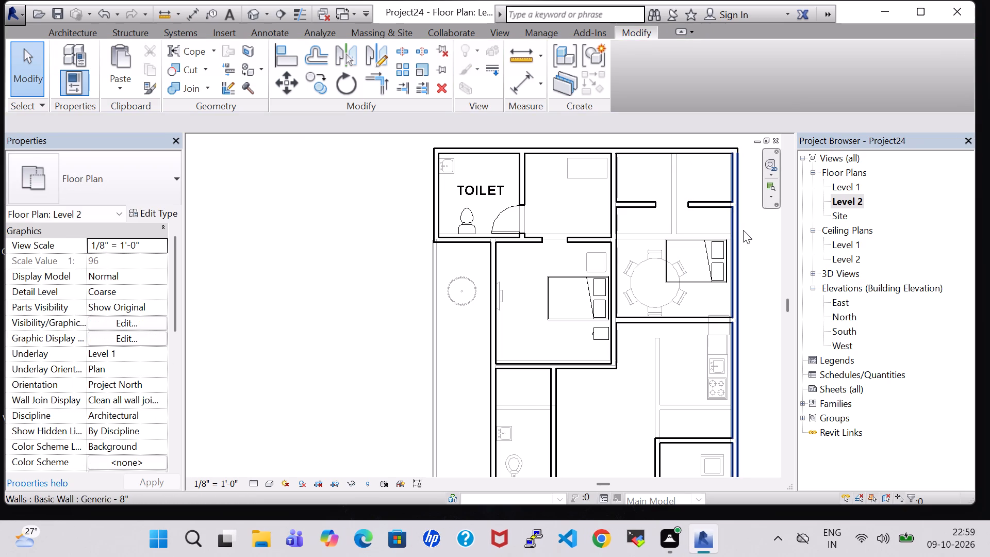
pyautogui.click(753, 234)
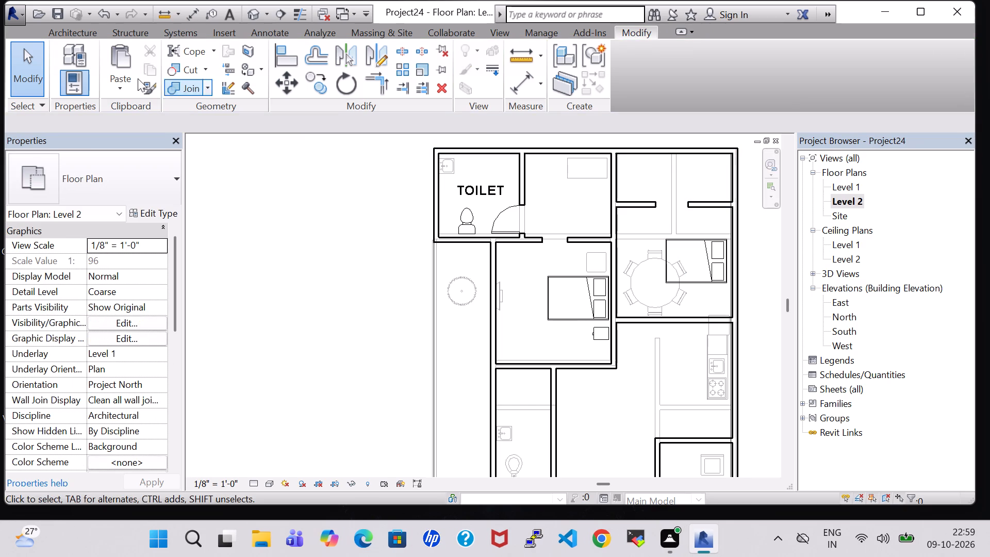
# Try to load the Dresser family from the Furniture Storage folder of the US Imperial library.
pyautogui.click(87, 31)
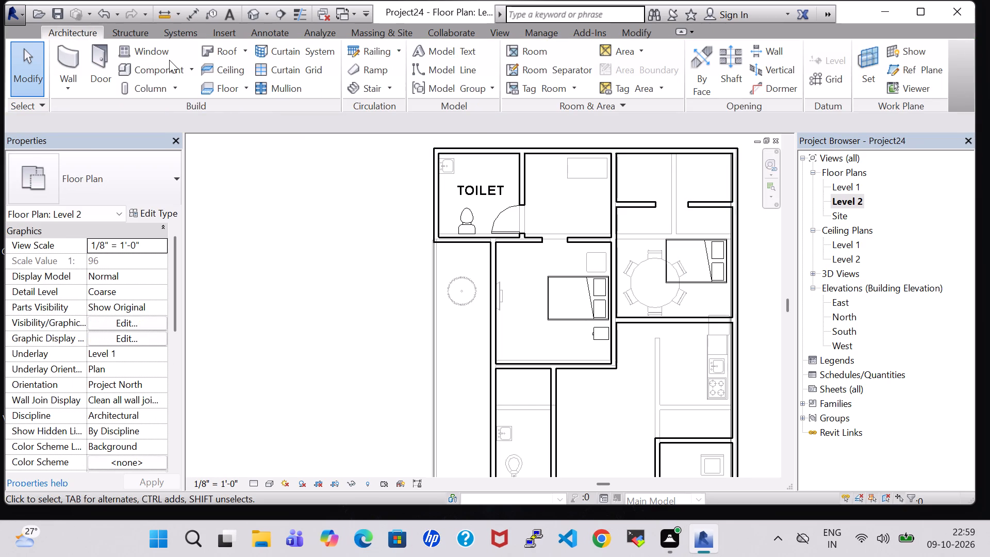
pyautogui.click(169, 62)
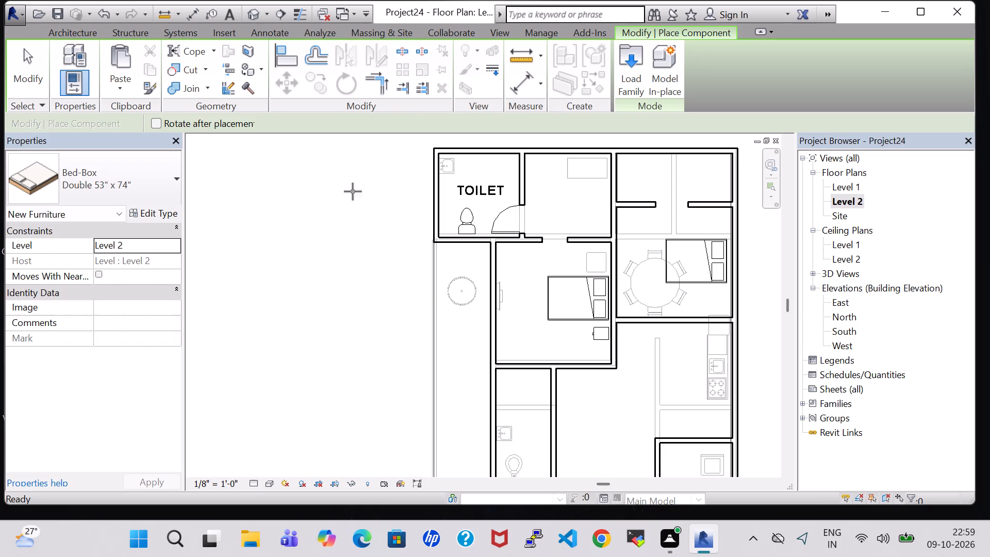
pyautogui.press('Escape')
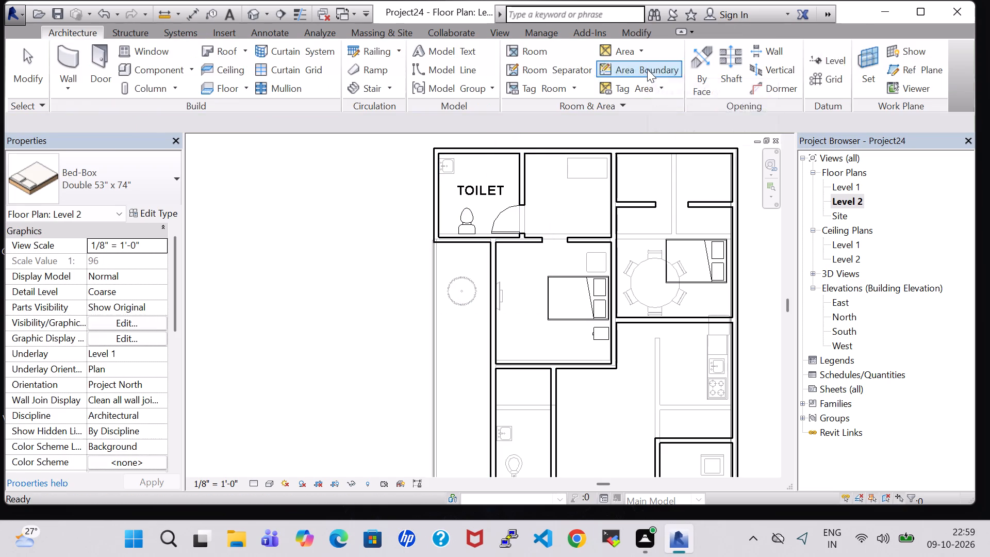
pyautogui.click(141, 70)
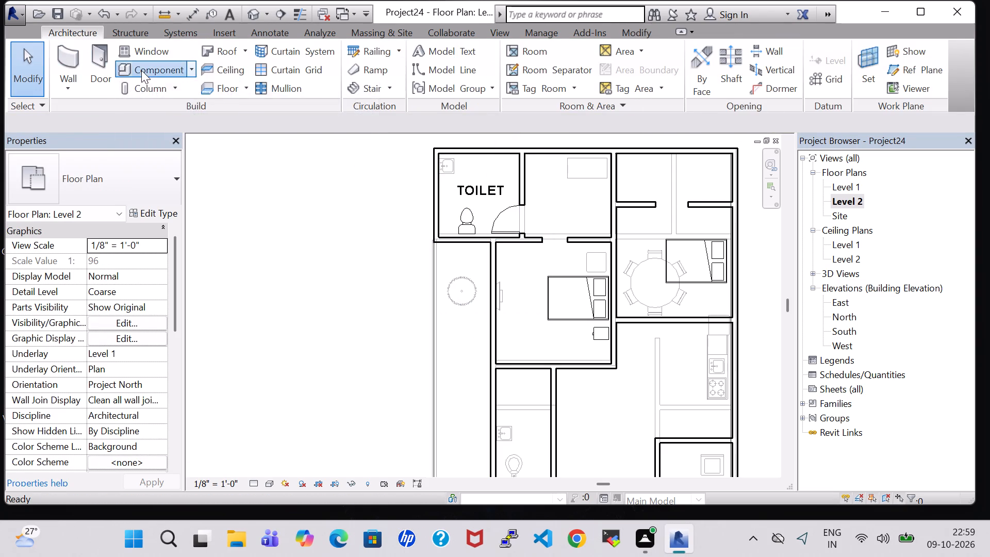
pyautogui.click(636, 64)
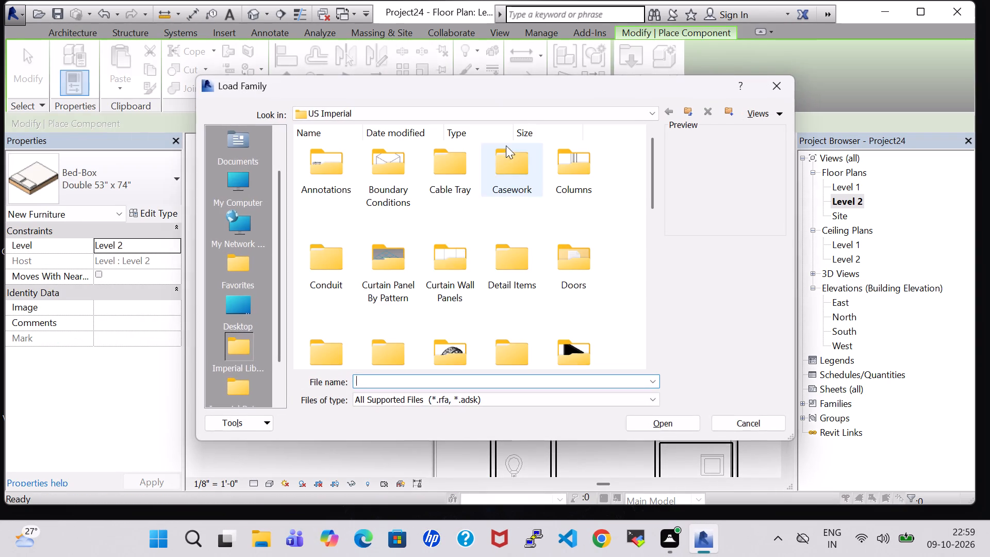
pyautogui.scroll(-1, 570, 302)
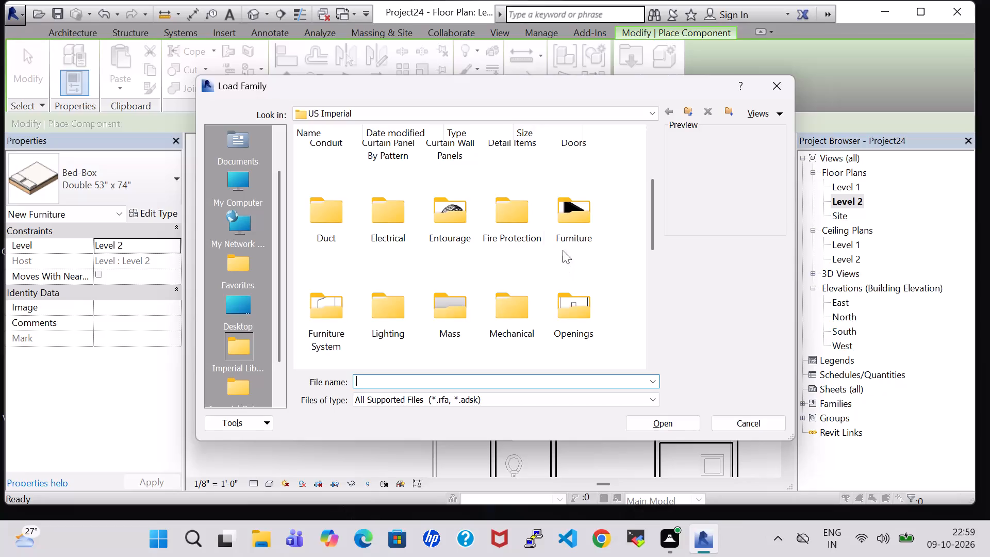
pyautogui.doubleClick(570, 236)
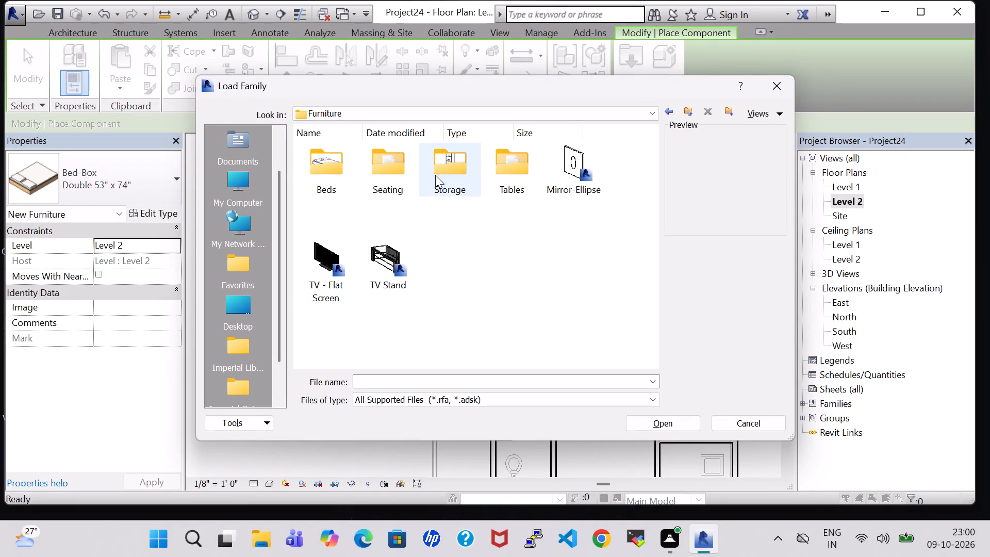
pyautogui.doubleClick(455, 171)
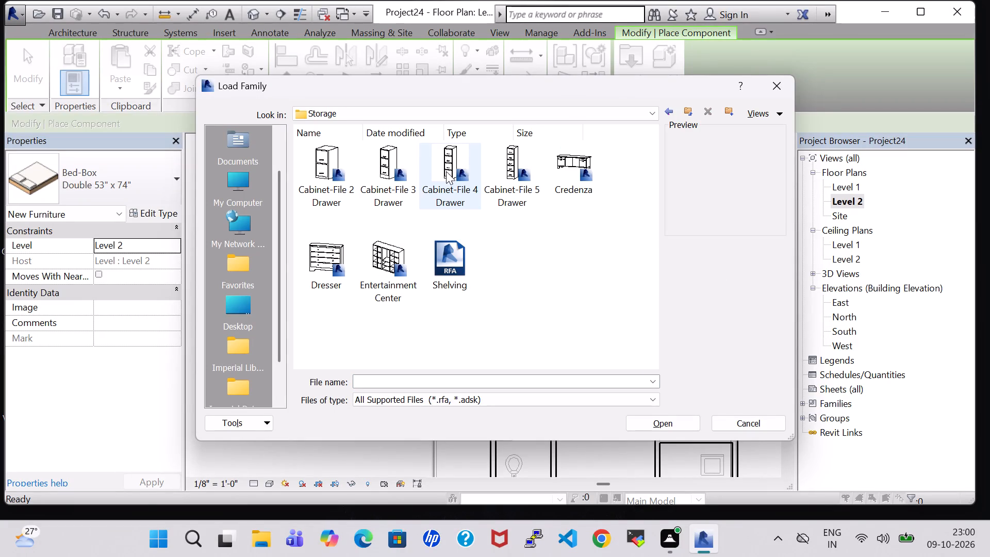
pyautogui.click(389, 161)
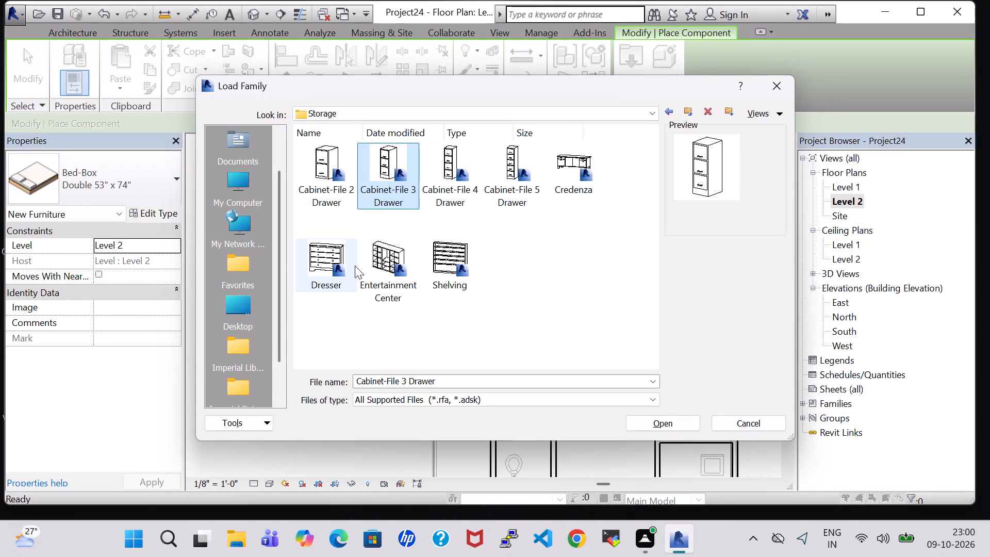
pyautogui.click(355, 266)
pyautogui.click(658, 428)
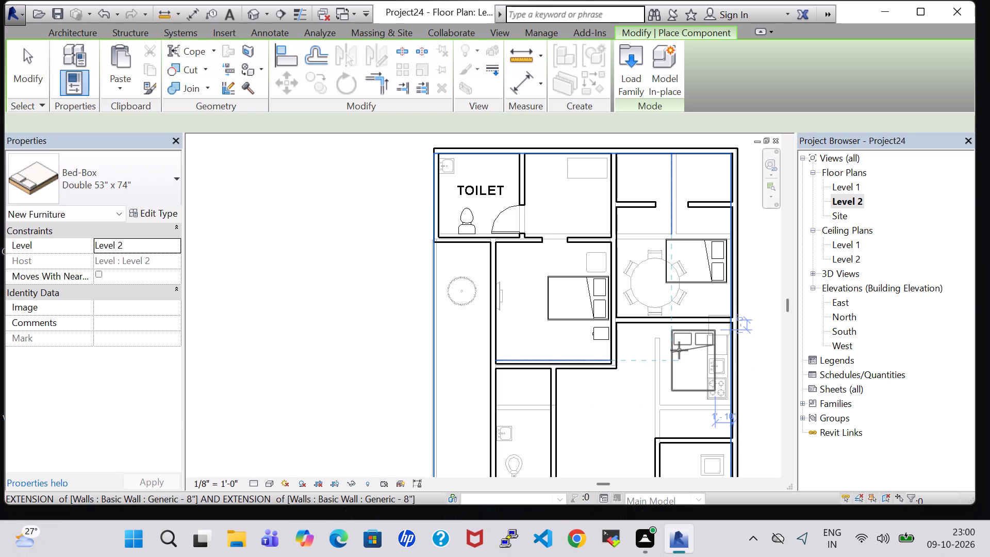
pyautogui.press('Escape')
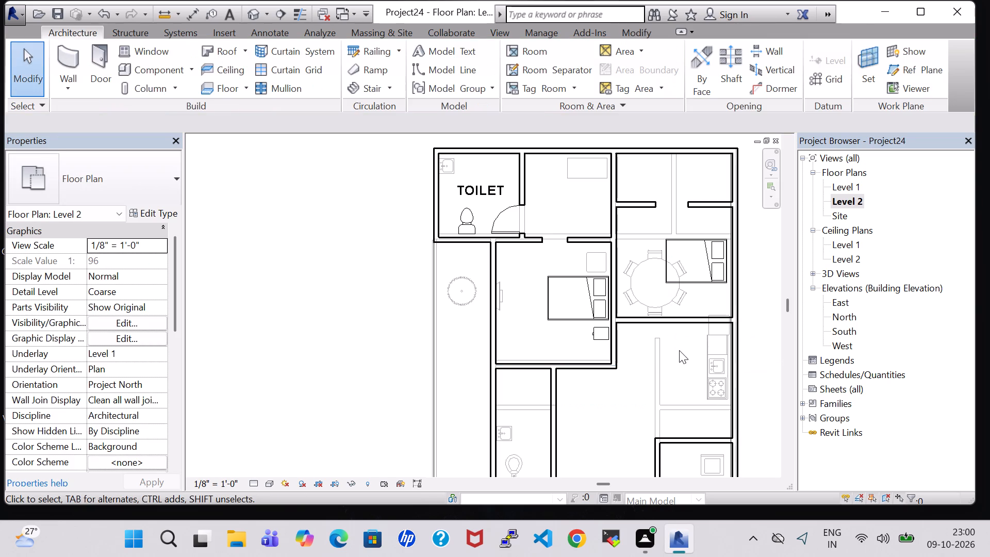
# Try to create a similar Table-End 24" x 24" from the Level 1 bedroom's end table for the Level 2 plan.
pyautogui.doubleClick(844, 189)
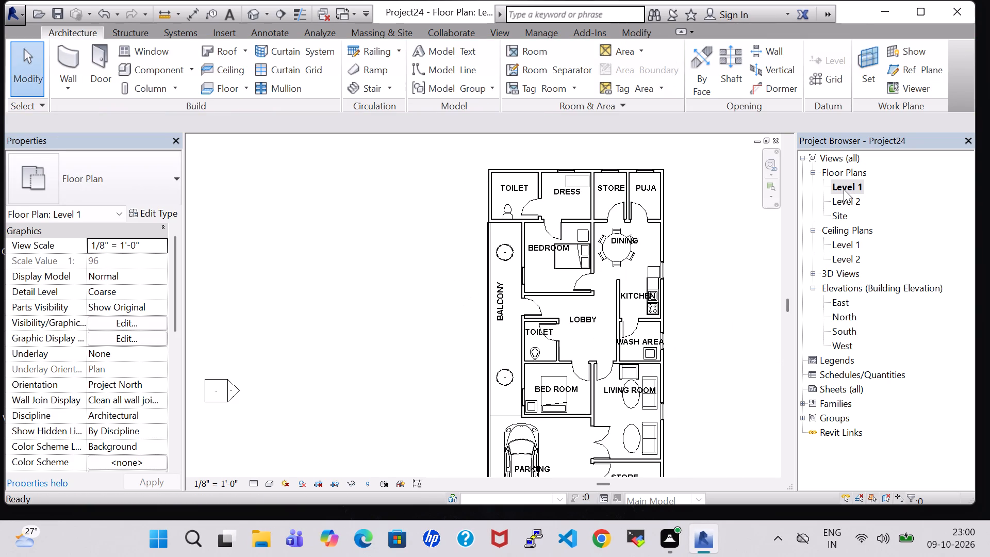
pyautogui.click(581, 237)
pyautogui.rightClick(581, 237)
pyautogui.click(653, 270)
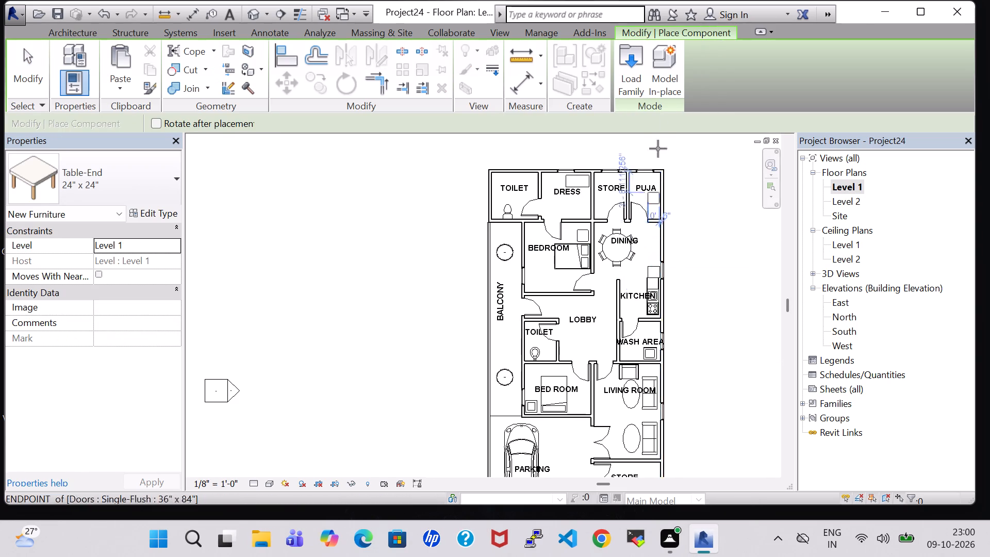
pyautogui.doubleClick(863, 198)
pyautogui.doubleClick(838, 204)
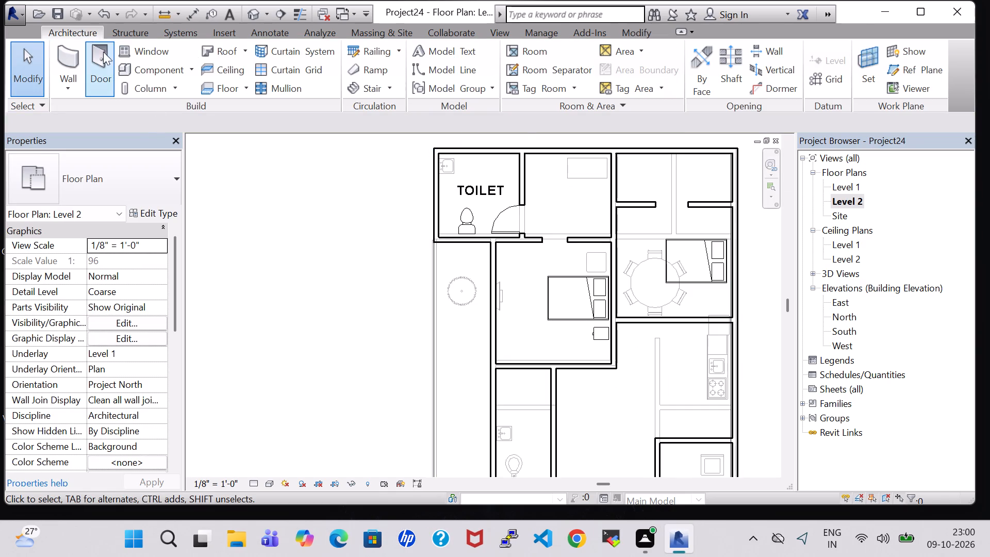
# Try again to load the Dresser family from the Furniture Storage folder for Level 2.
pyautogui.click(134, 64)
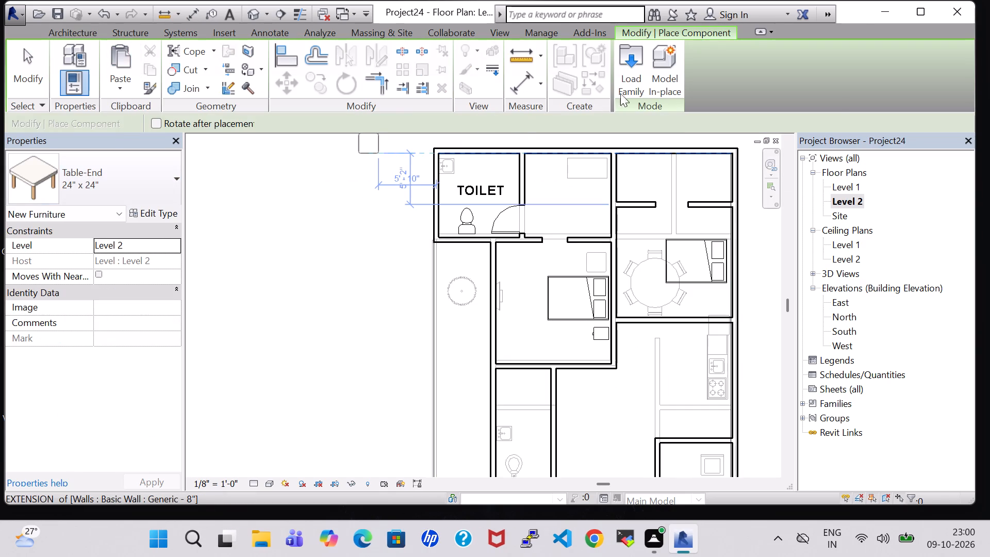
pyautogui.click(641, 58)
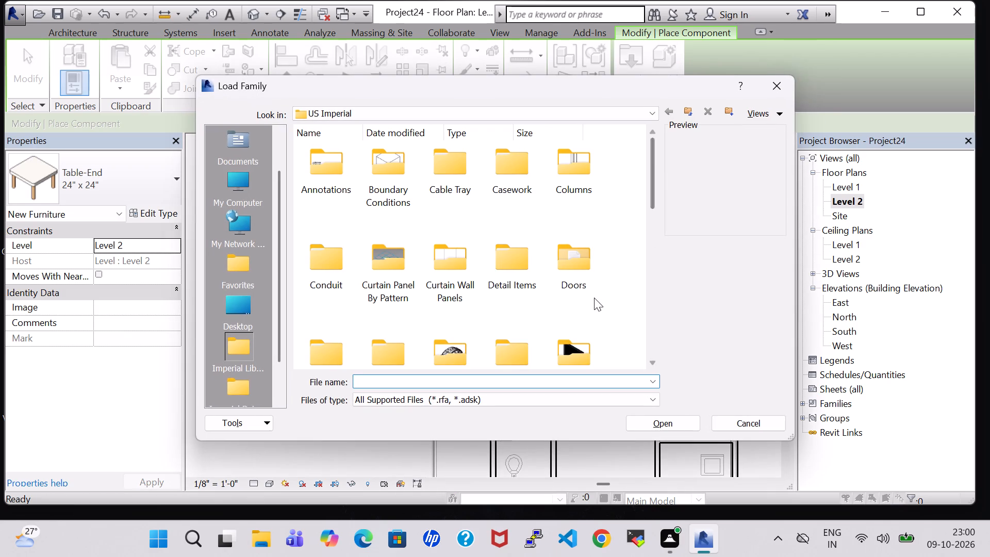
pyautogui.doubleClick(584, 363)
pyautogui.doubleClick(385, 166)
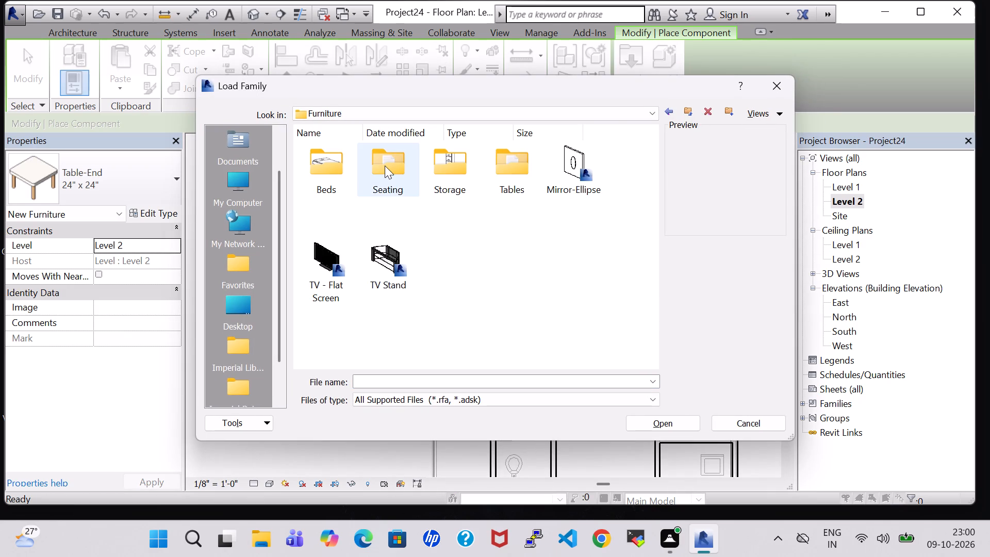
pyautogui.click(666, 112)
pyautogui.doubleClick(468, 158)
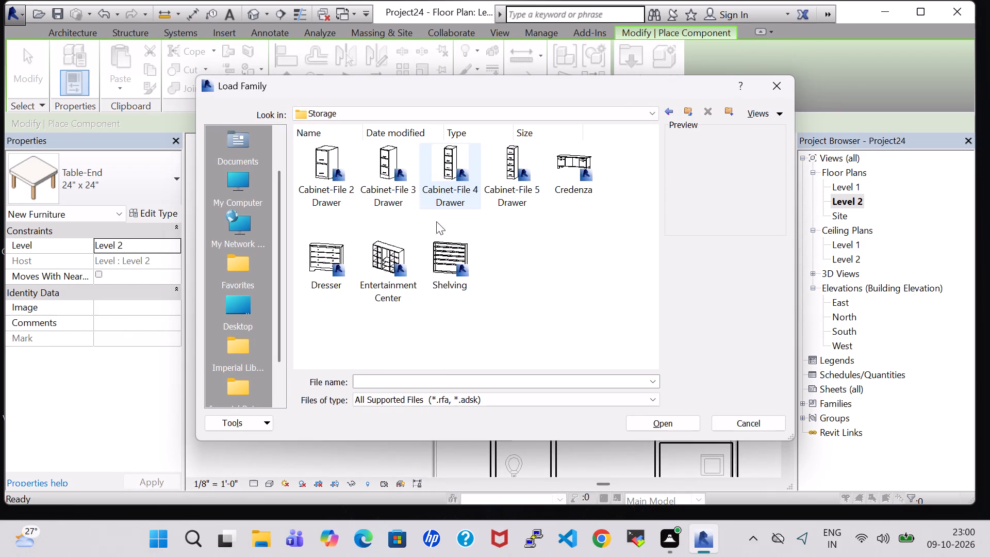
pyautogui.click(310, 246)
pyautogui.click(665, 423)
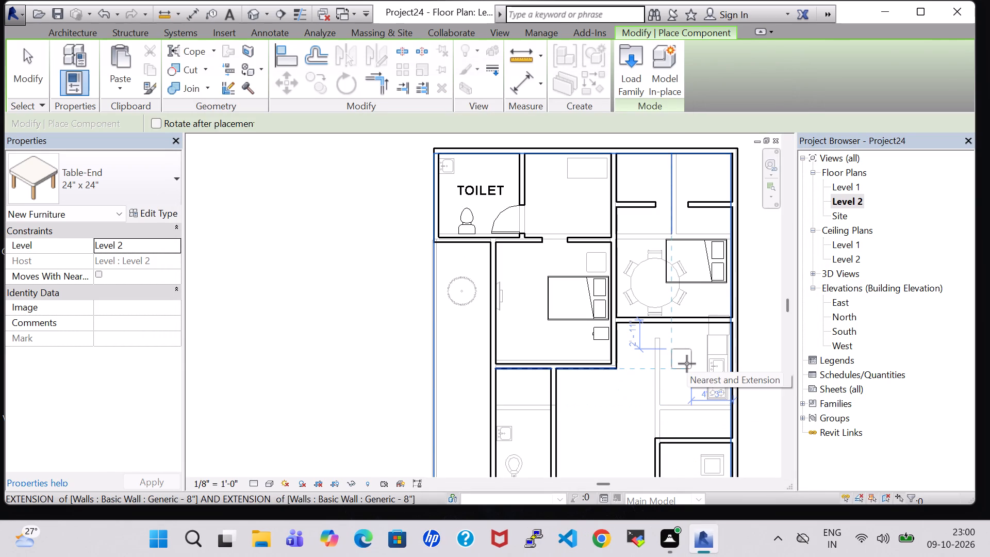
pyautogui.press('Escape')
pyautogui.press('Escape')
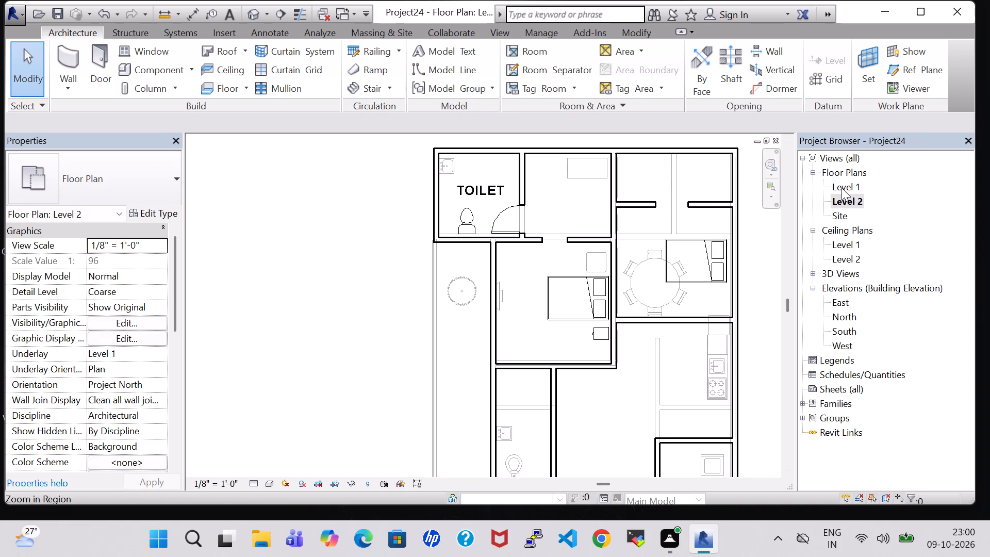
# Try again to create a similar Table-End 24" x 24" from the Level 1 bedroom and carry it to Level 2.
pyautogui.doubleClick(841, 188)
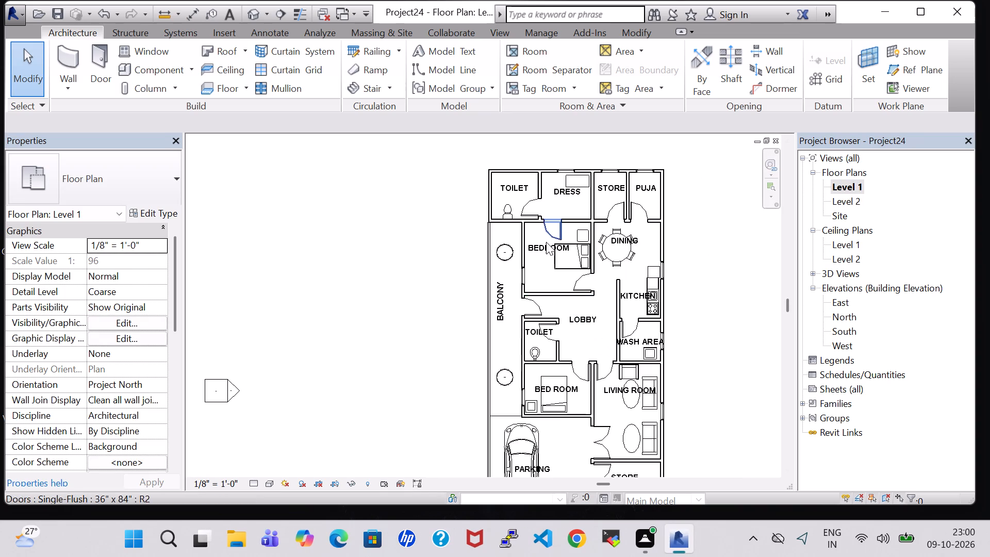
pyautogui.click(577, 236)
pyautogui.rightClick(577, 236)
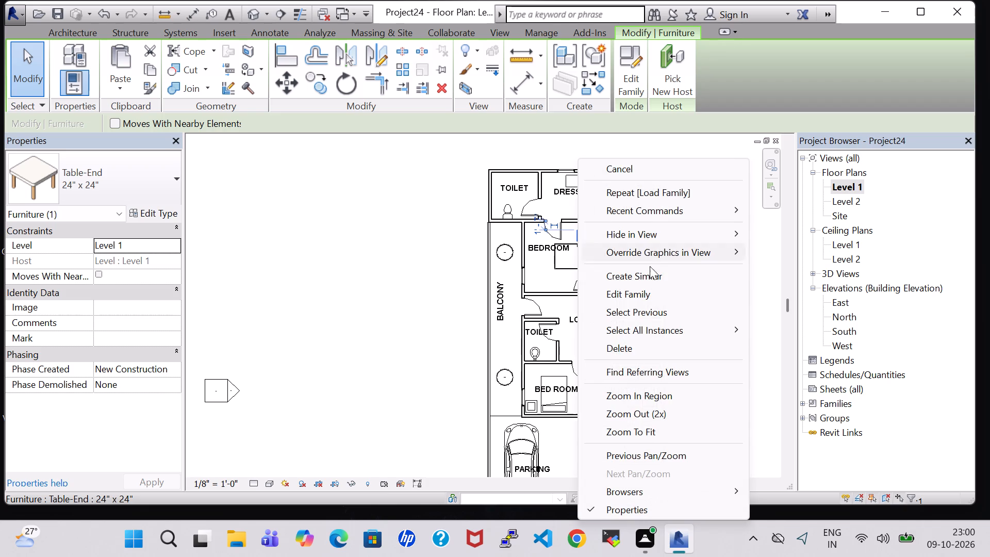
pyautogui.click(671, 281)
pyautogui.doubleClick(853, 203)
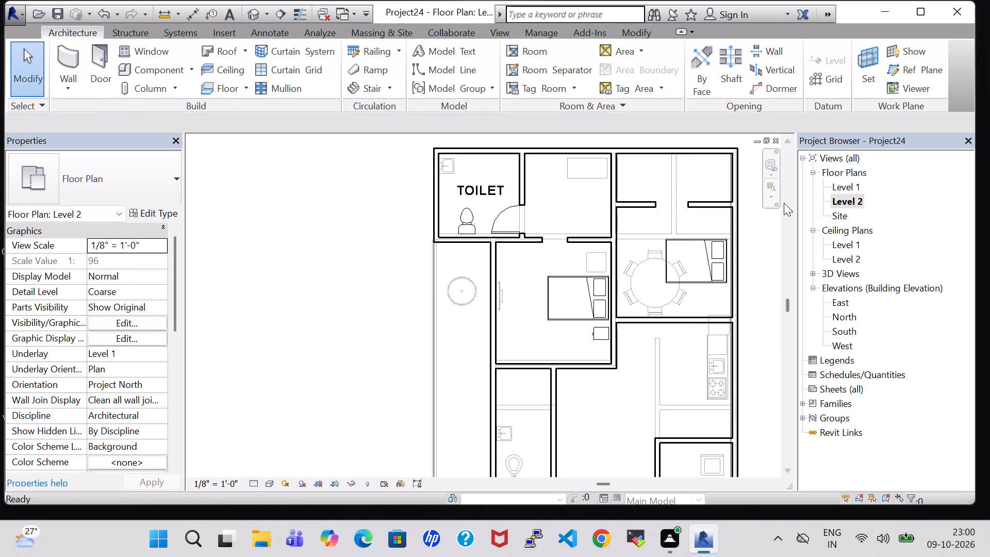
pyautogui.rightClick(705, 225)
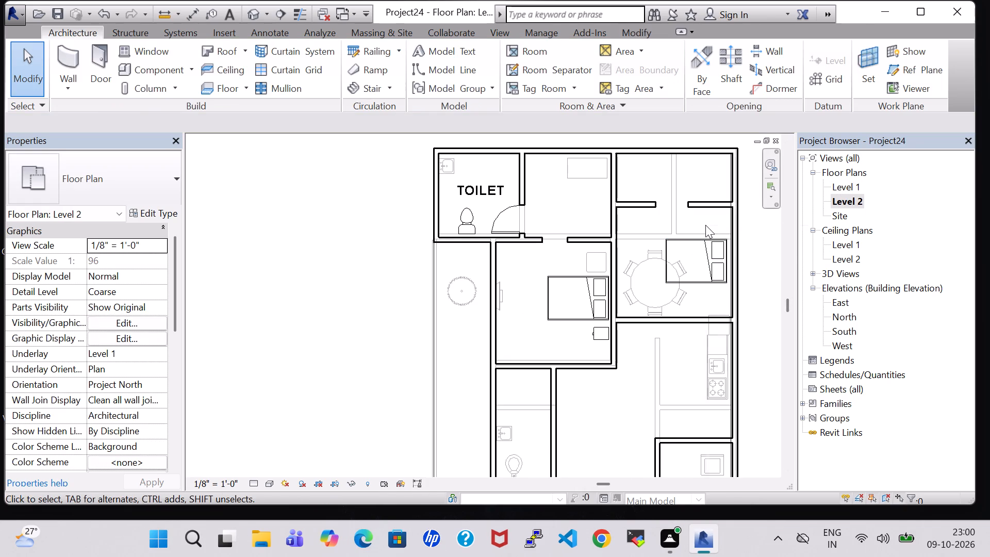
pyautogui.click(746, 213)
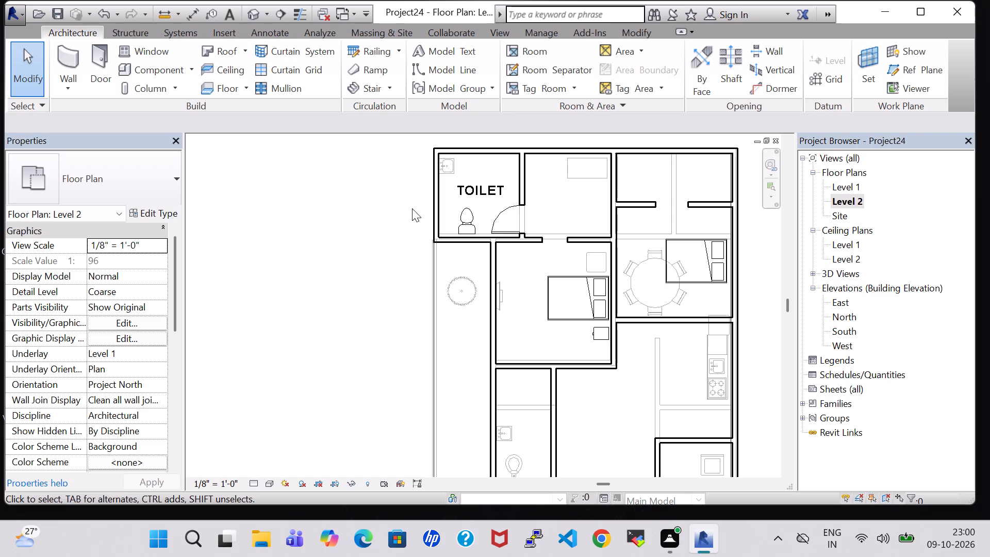
# Place another Cabinet-File 4 Drawer 15" x 18" south of the bed over the dining area, backed to the outer wall, about 2'-0" from the south wall.
pyautogui.scroll(-1, 712, 310)
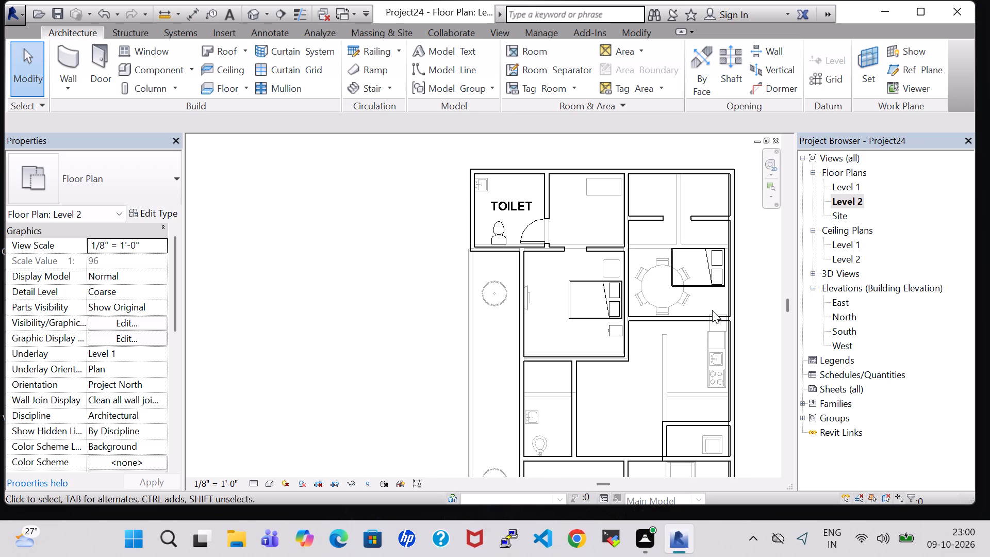
pyautogui.click(645, 362)
pyautogui.click(610, 332)
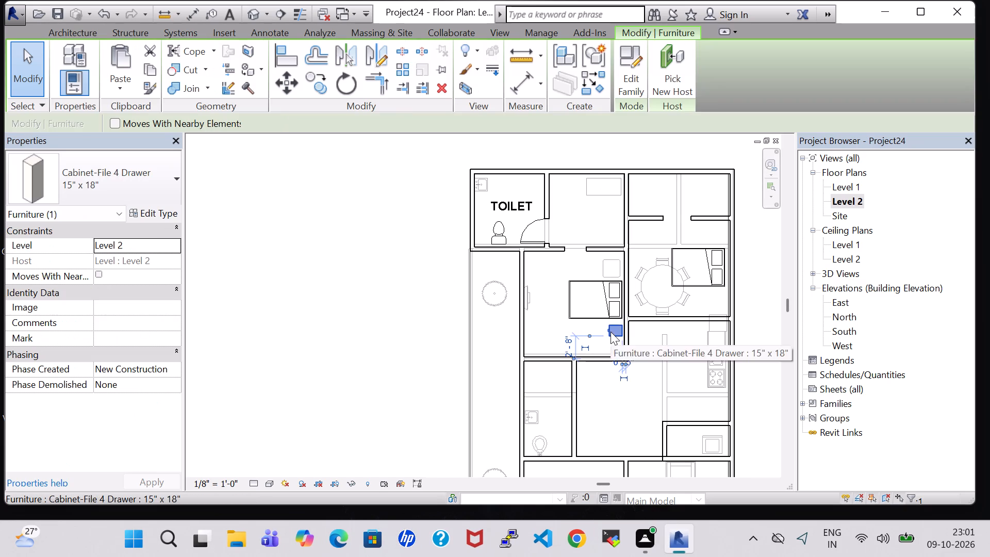
pyautogui.rightClick(610, 332)
pyautogui.click(671, 269)
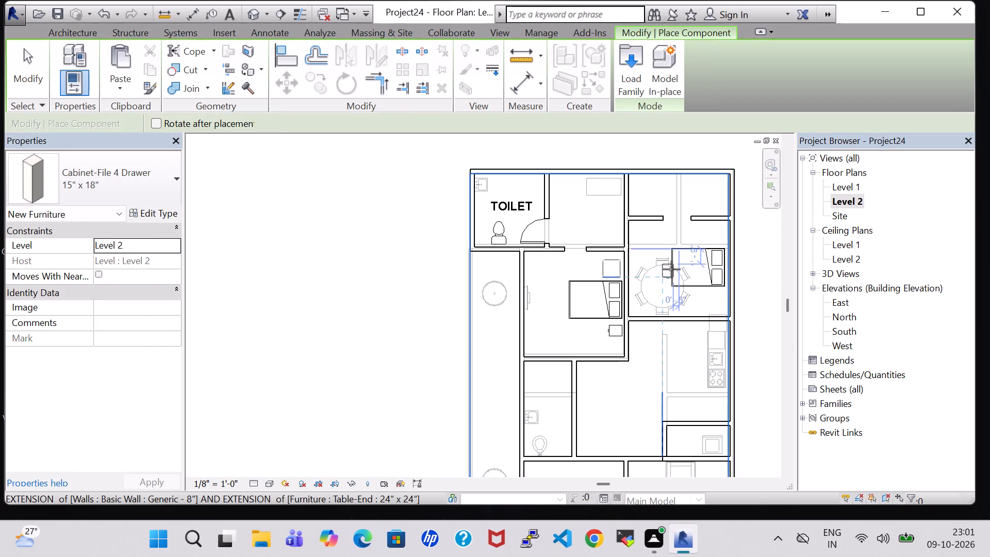
pyautogui.press('space')
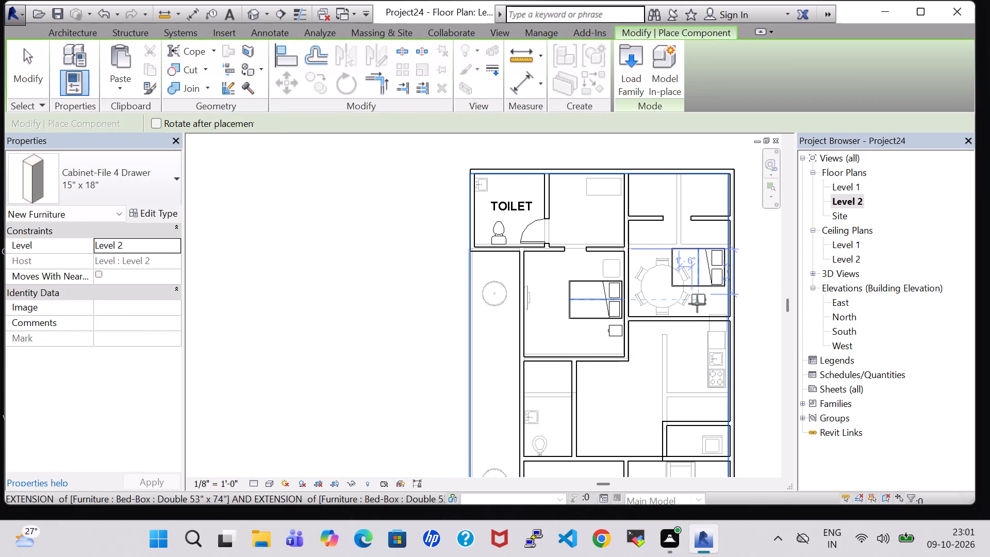
pyautogui.press('space')
pyautogui.press('space')
pyautogui.press('space')
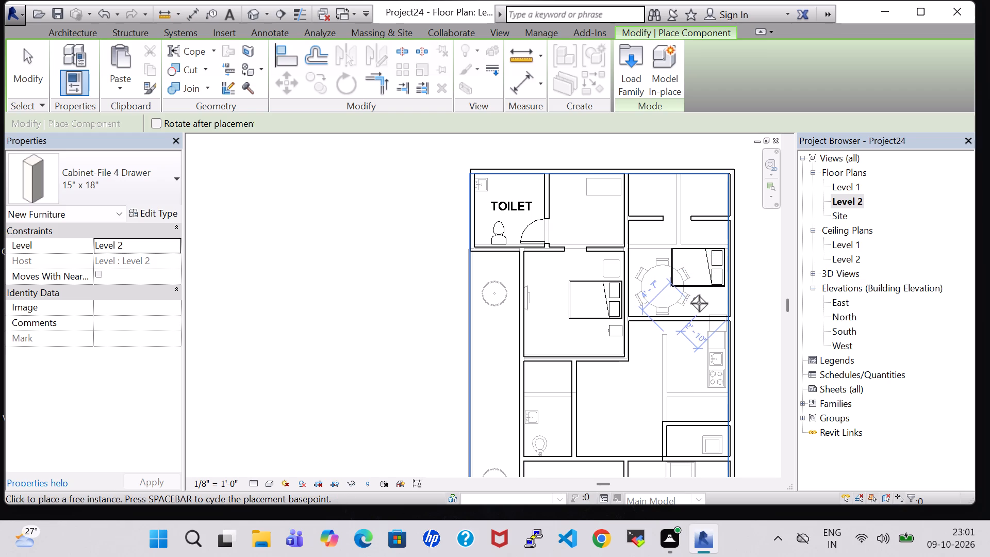
pyautogui.press('space')
pyautogui.scroll(7, 713, 303)
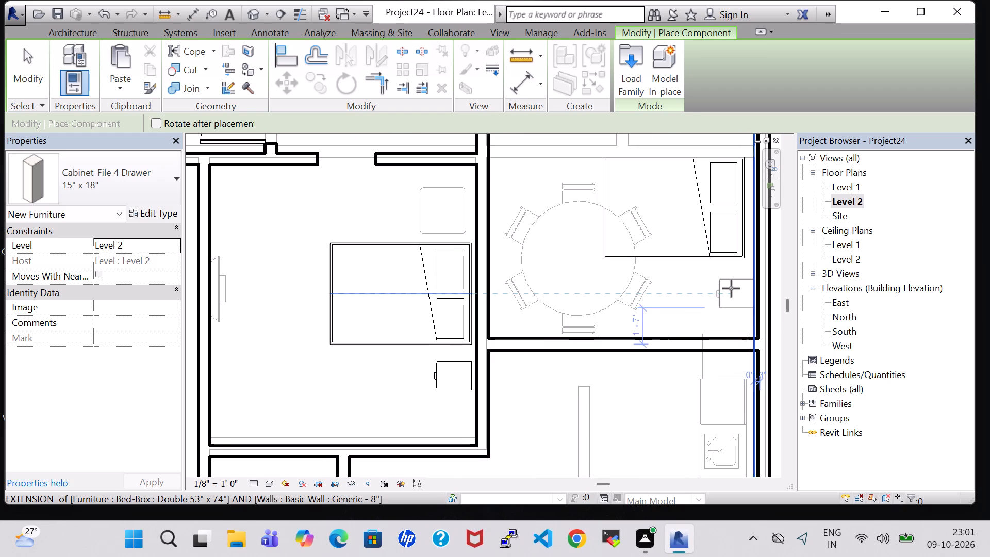
pyautogui.scroll(6, 729, 288)
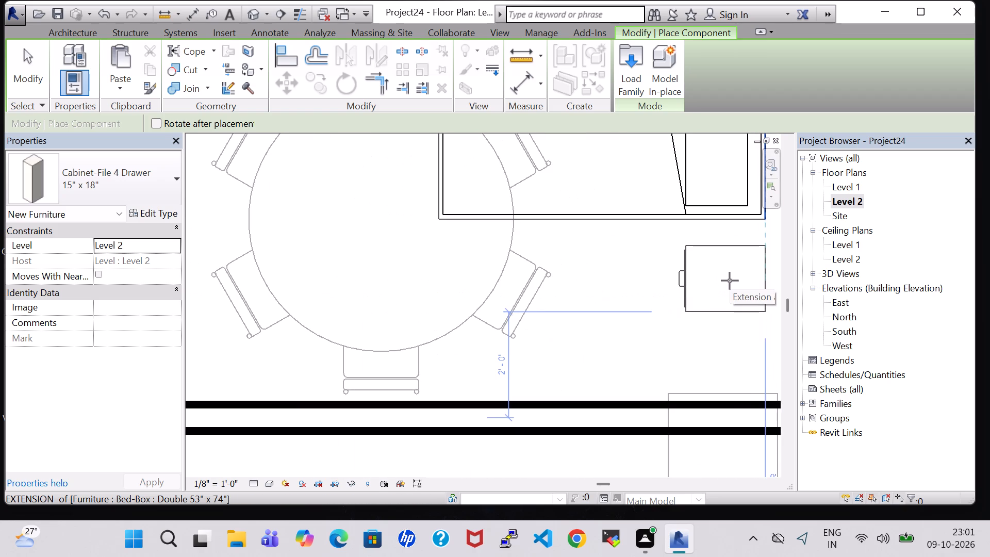
pyautogui.scroll(-3, 730, 281)
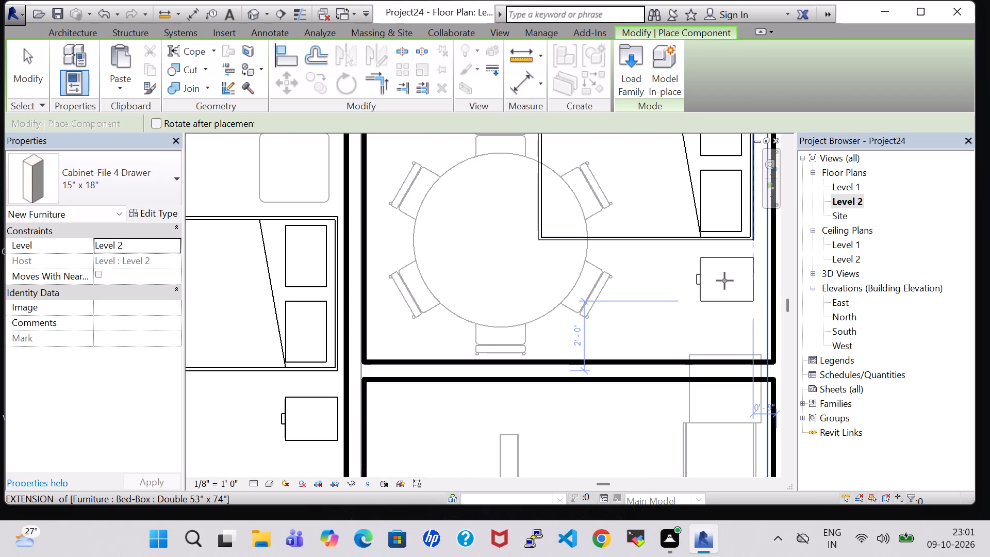
pyautogui.click(724, 281)
pyautogui.press('Escape')
pyautogui.press('Escape')
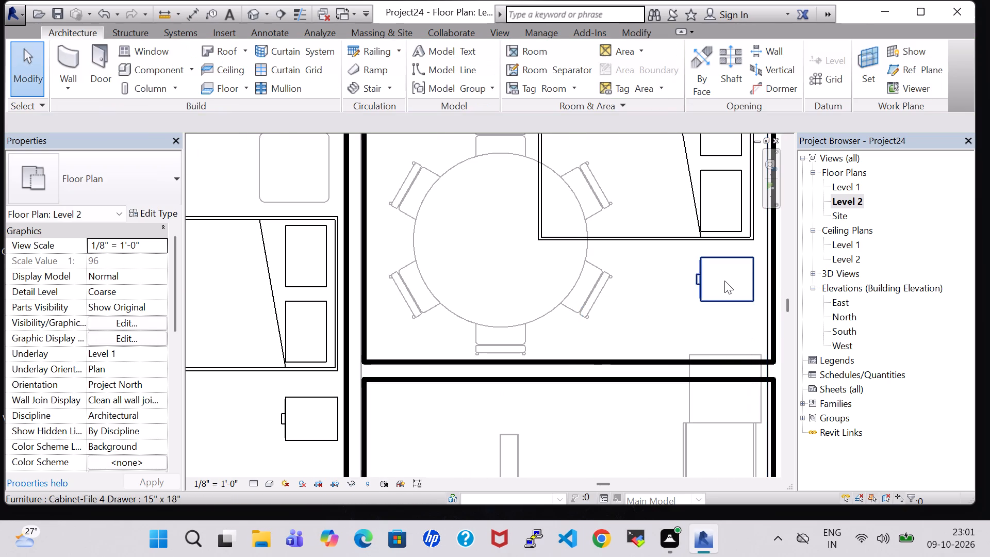
pyautogui.scroll(-9, 724, 281)
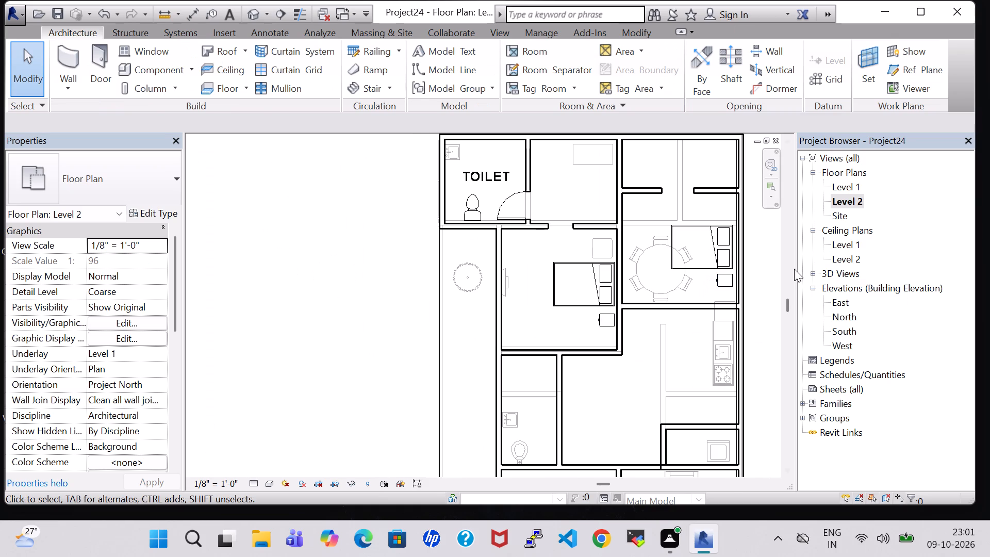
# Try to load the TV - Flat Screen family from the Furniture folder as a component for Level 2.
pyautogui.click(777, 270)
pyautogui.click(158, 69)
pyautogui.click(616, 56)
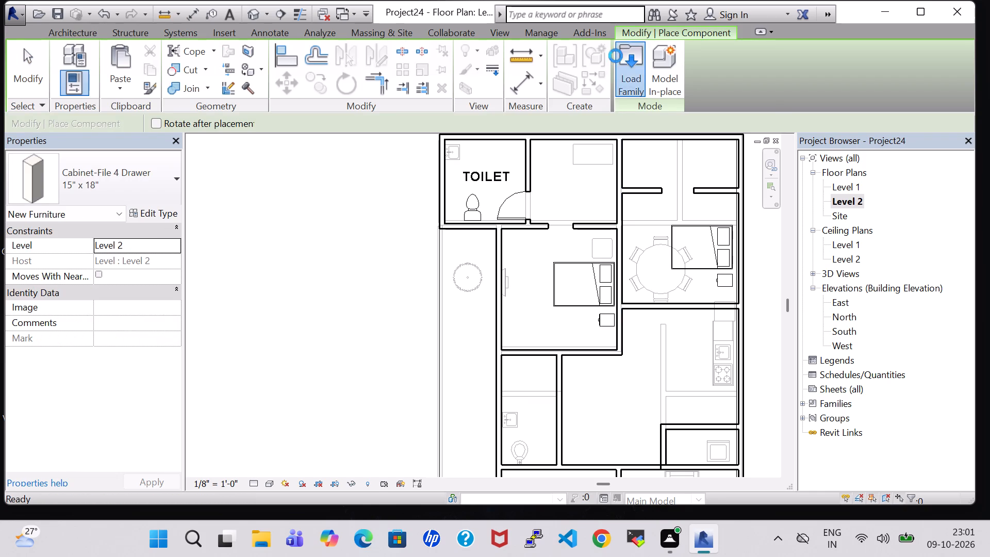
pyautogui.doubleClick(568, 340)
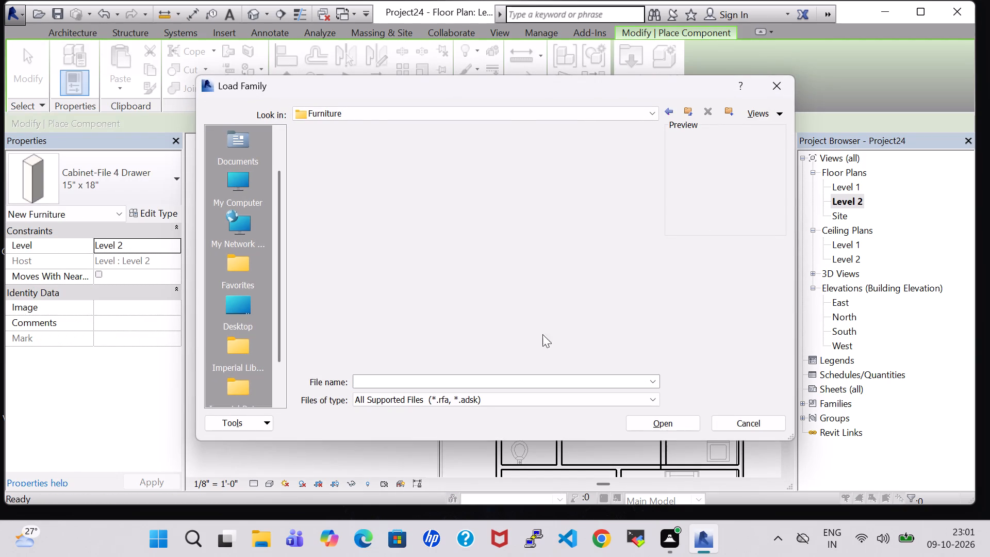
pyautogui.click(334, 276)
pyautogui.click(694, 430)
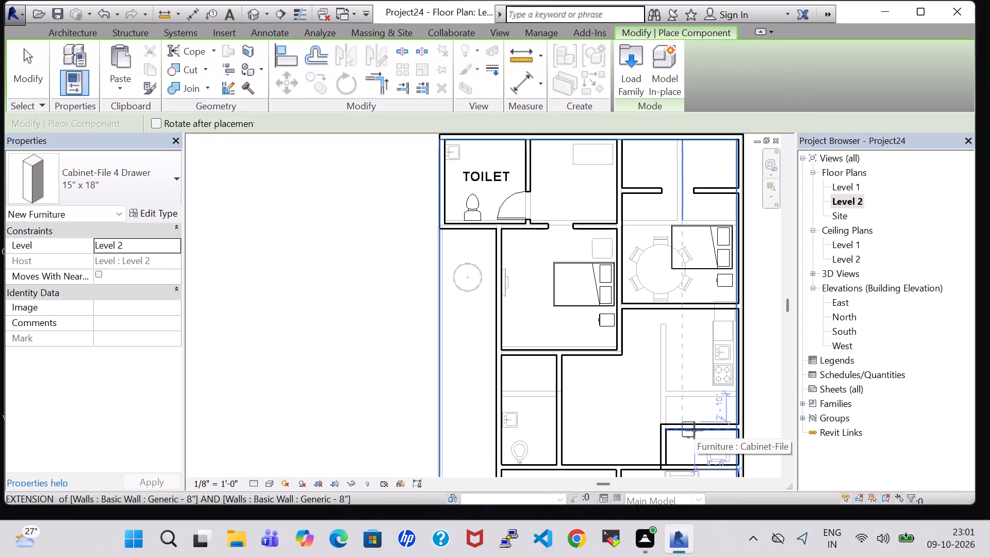
# Look through the available component types for a television to place on Level 2.
pyautogui.click(79, 202)
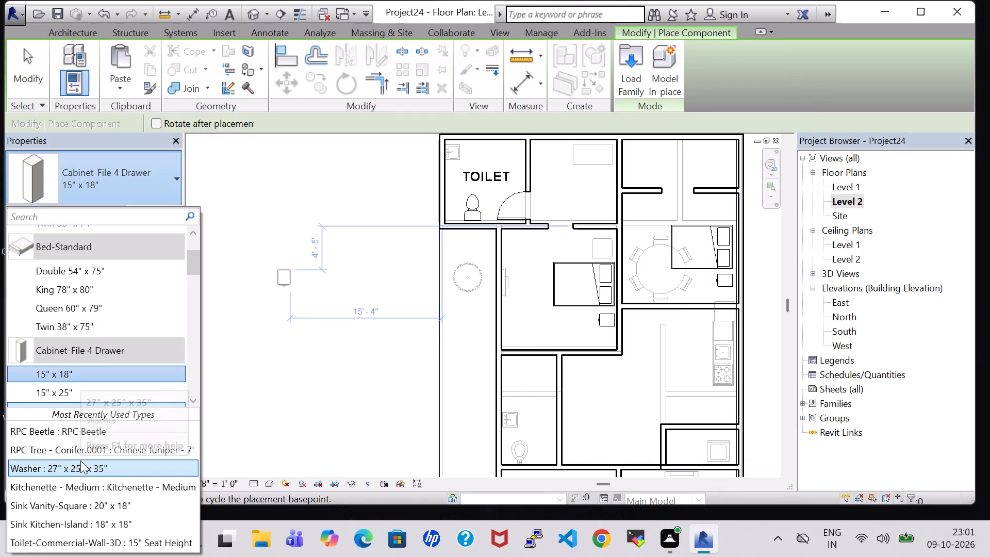
pyautogui.scroll(-1, 80, 461)
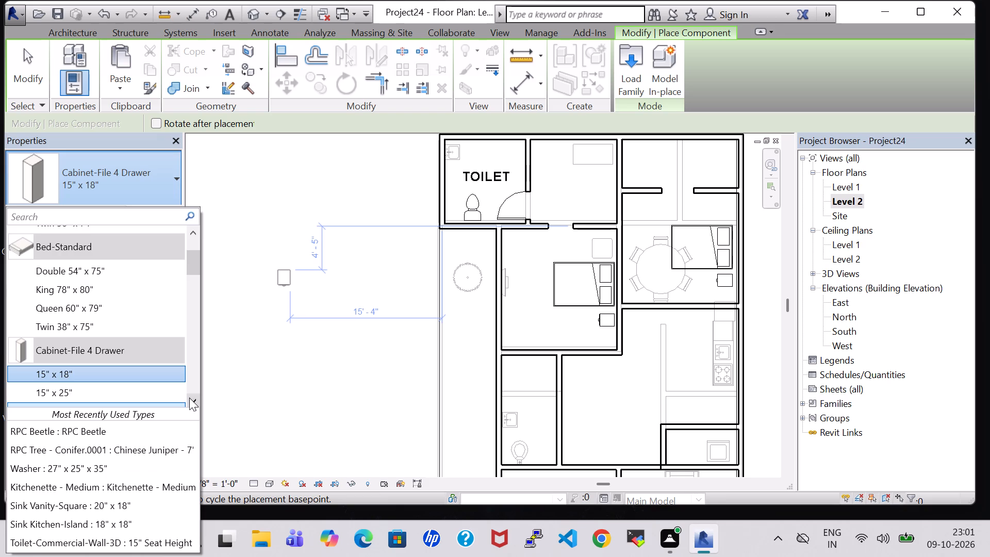
pyautogui.tripleClick(189, 398)
pyautogui.doubleClick(189, 398)
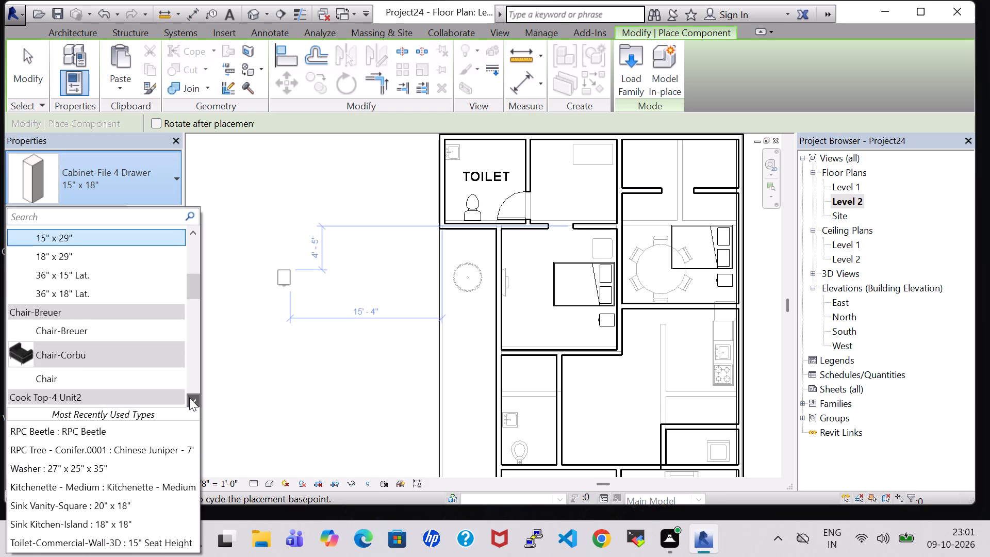
pyautogui.click(189, 398)
pyautogui.click(189, 398)
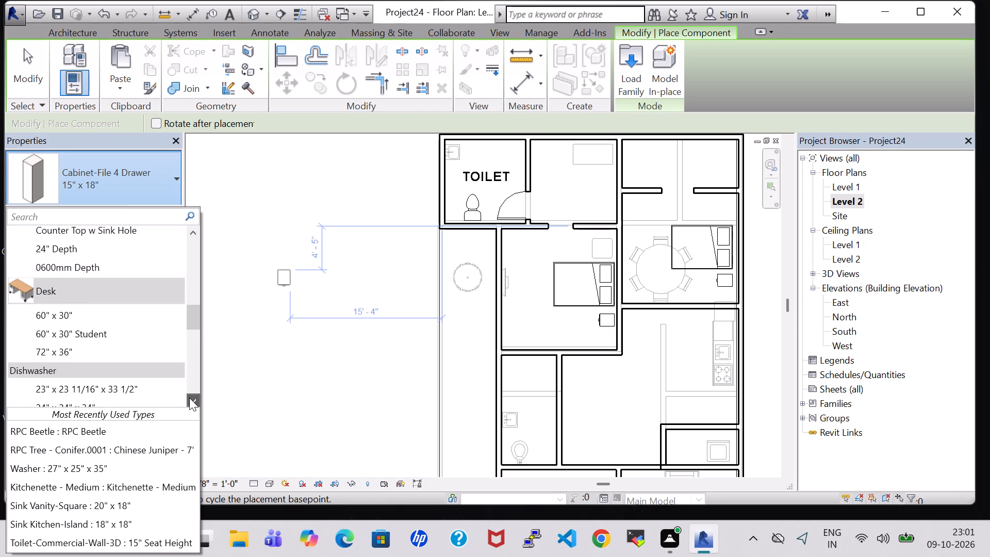
pyautogui.click(189, 398)
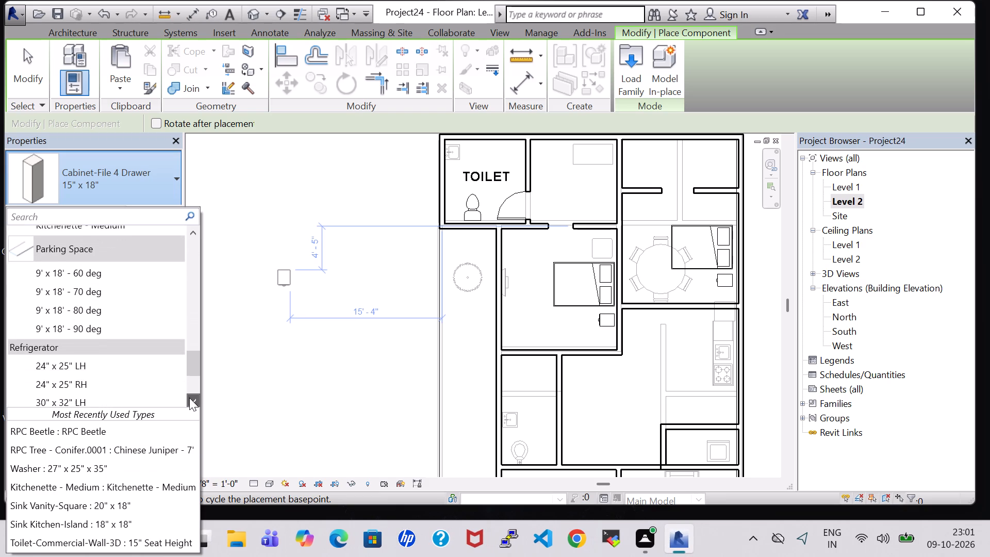
pyautogui.doubleClick(188, 234)
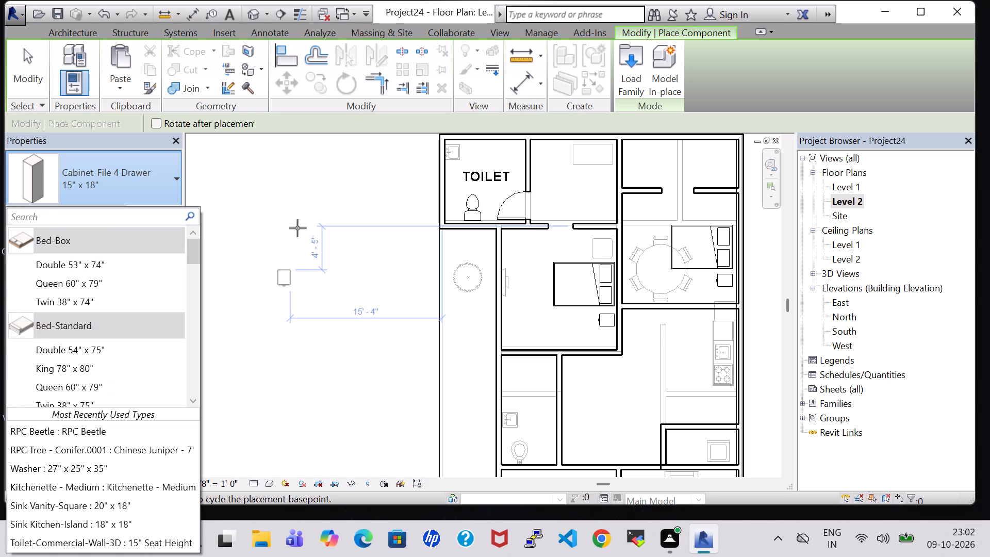
pyautogui.press('Escape')
pyautogui.press('Escape')
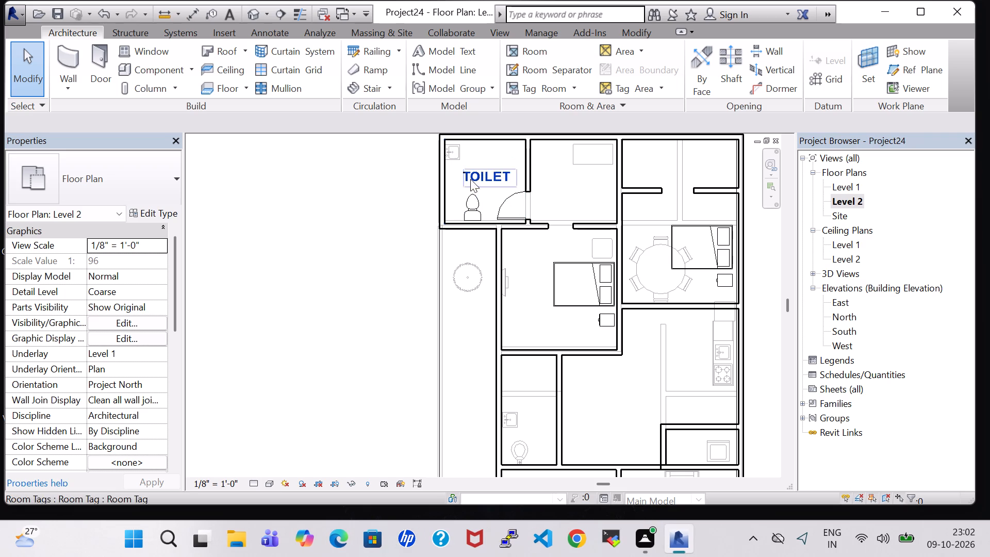
# Review the Level 1 floor plan and the 3D view of the house, and return to the Level 2 plan.
pyautogui.click(471, 206)
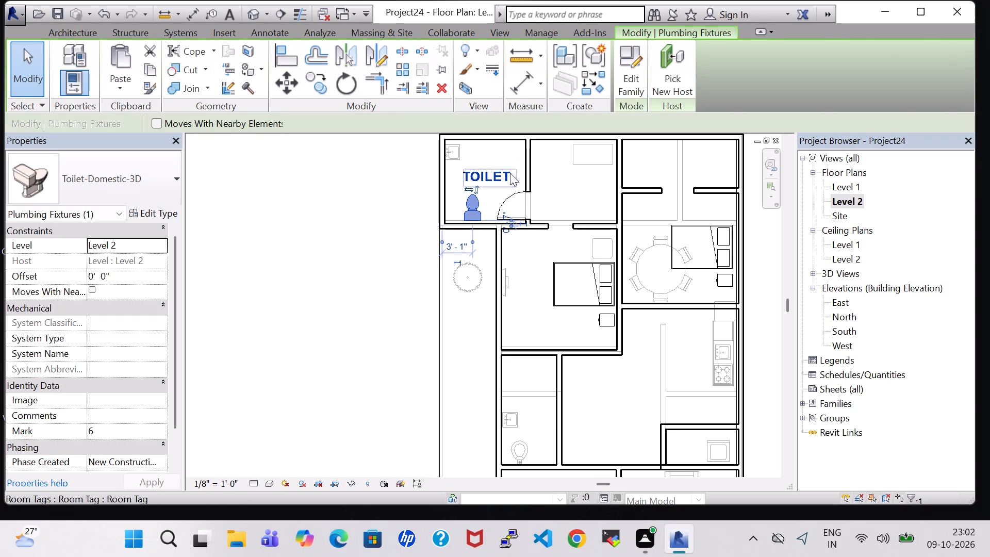
pyautogui.click(563, 189)
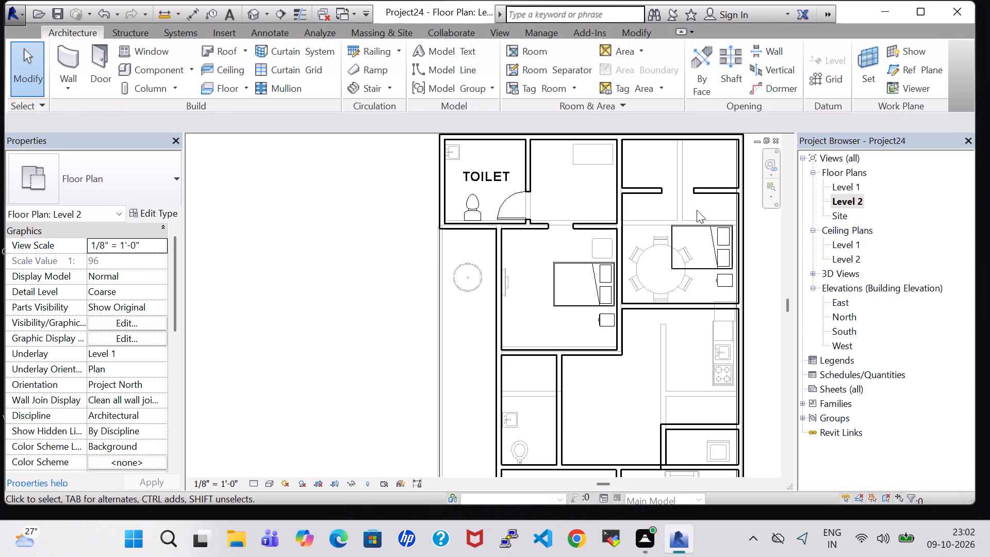
pyautogui.doubleClick(852, 185)
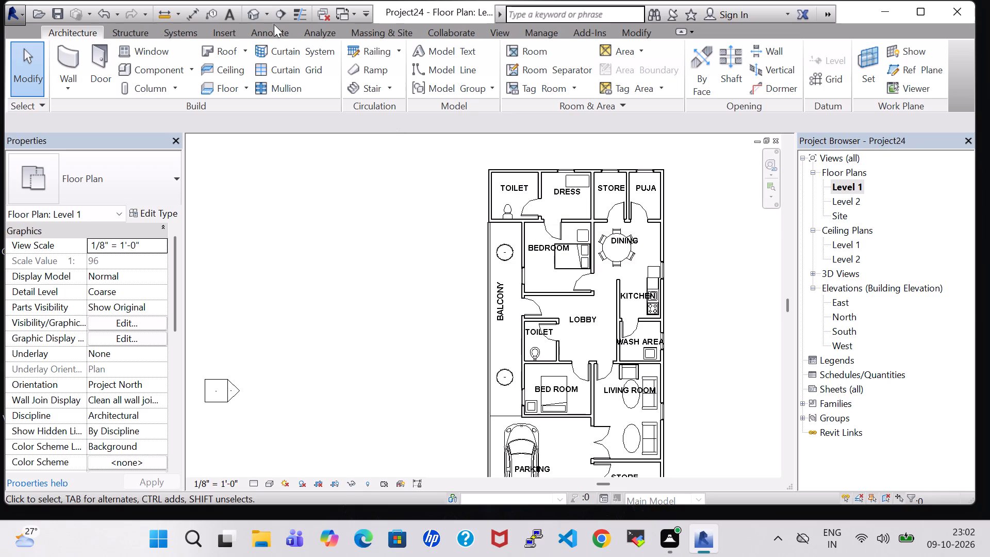
pyautogui.click(251, 9)
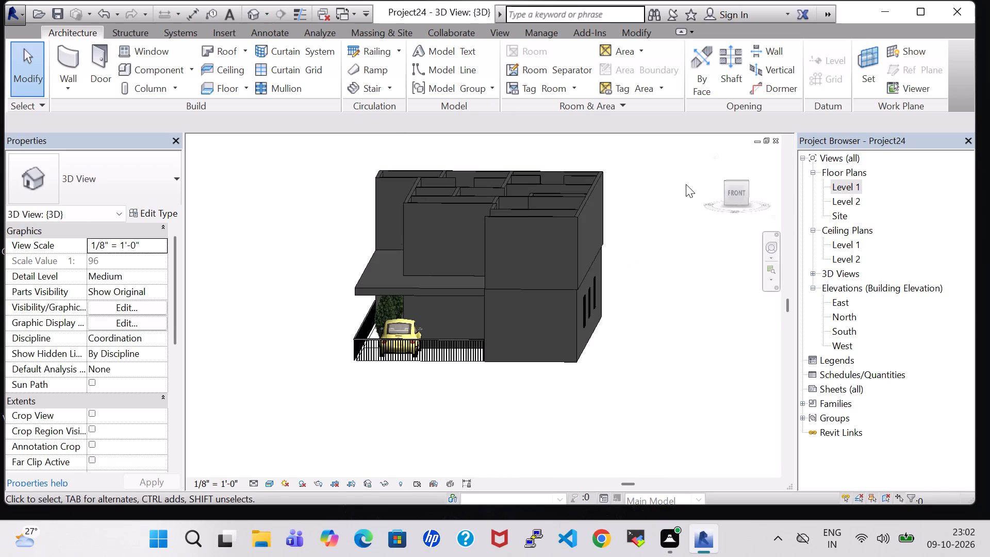
pyautogui.doubleClick(854, 189)
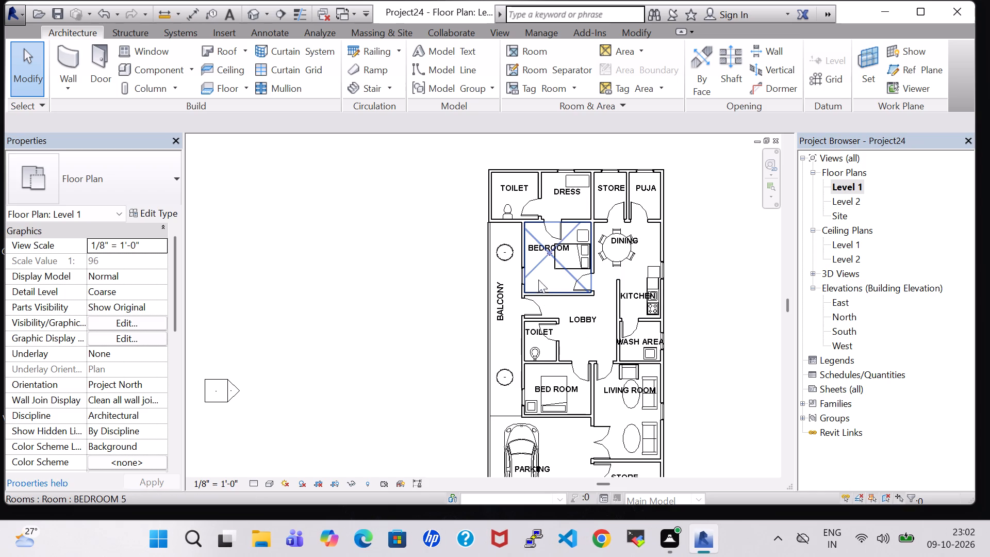
pyautogui.doubleClick(856, 202)
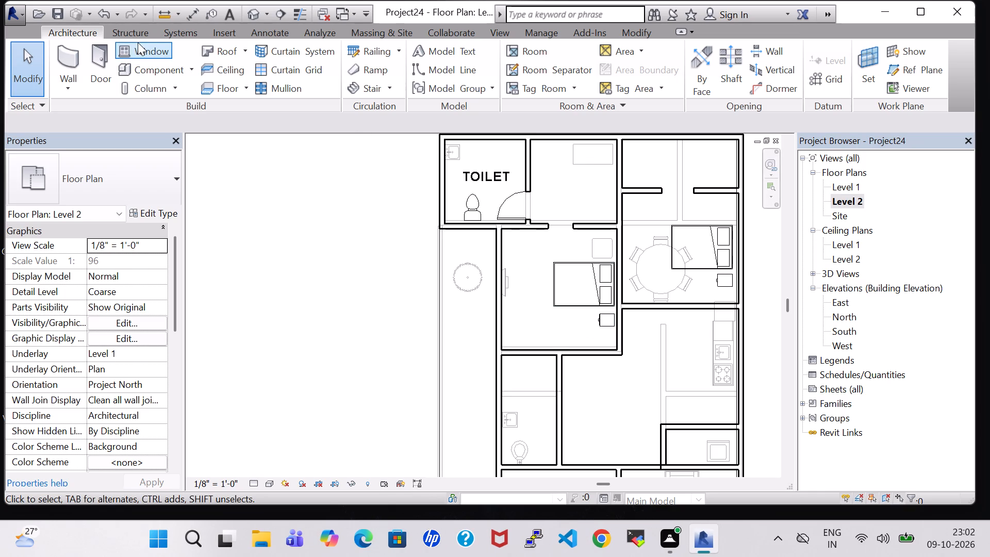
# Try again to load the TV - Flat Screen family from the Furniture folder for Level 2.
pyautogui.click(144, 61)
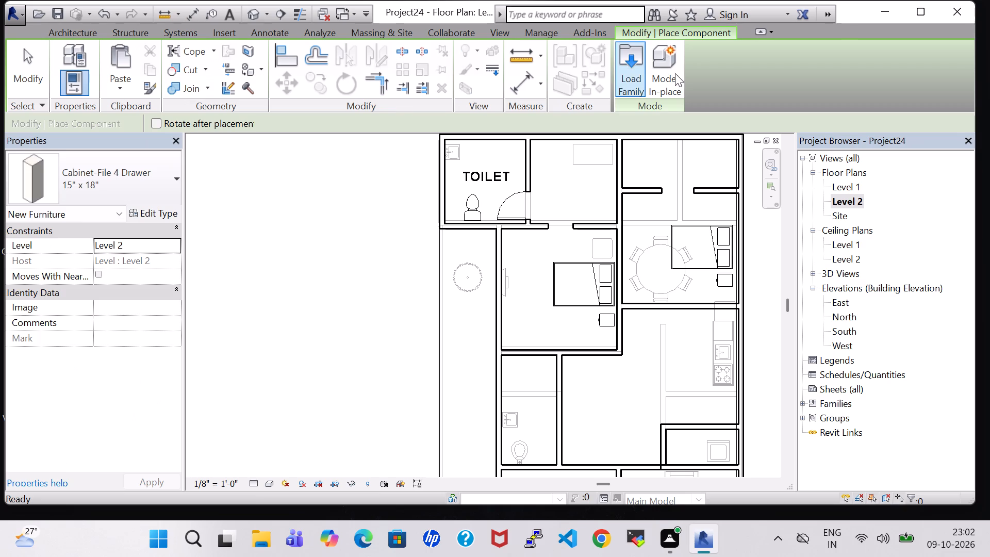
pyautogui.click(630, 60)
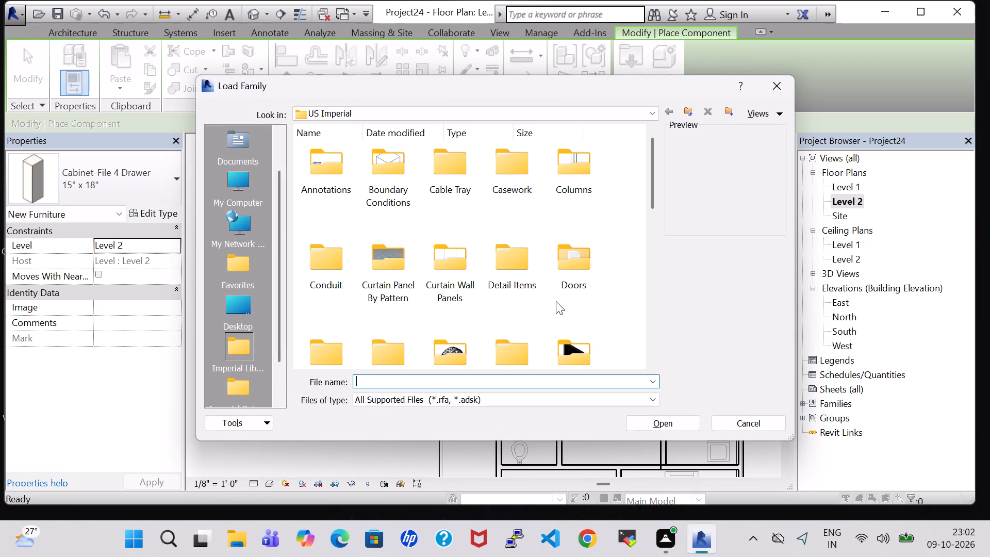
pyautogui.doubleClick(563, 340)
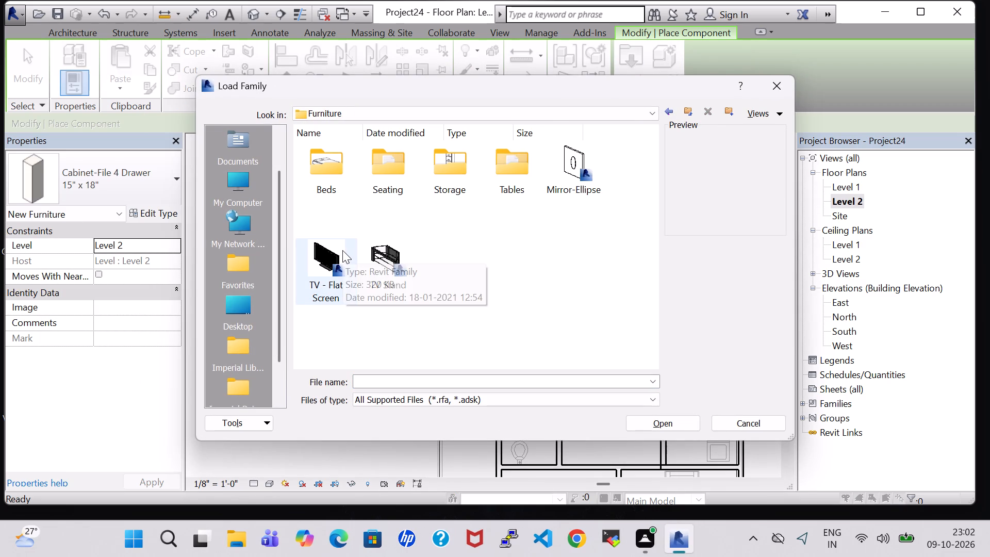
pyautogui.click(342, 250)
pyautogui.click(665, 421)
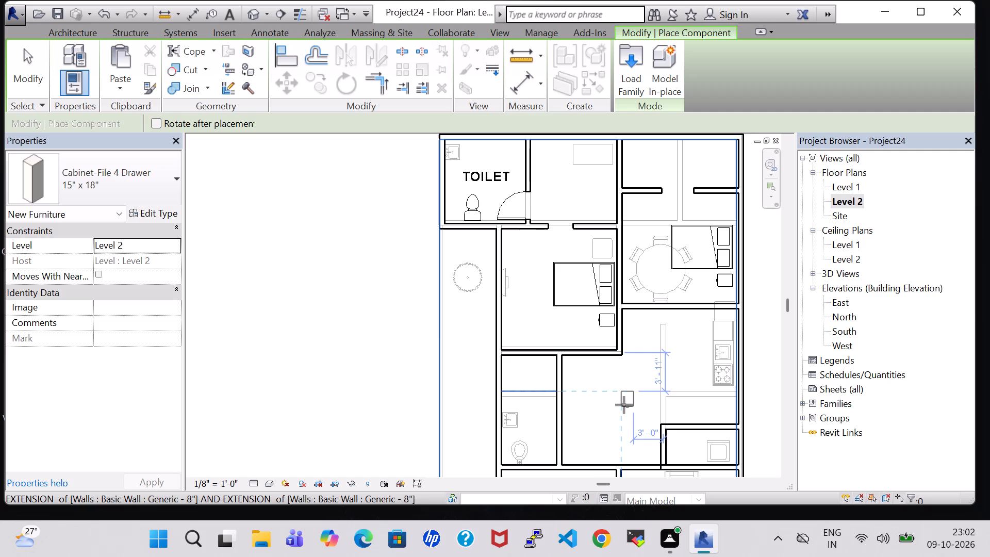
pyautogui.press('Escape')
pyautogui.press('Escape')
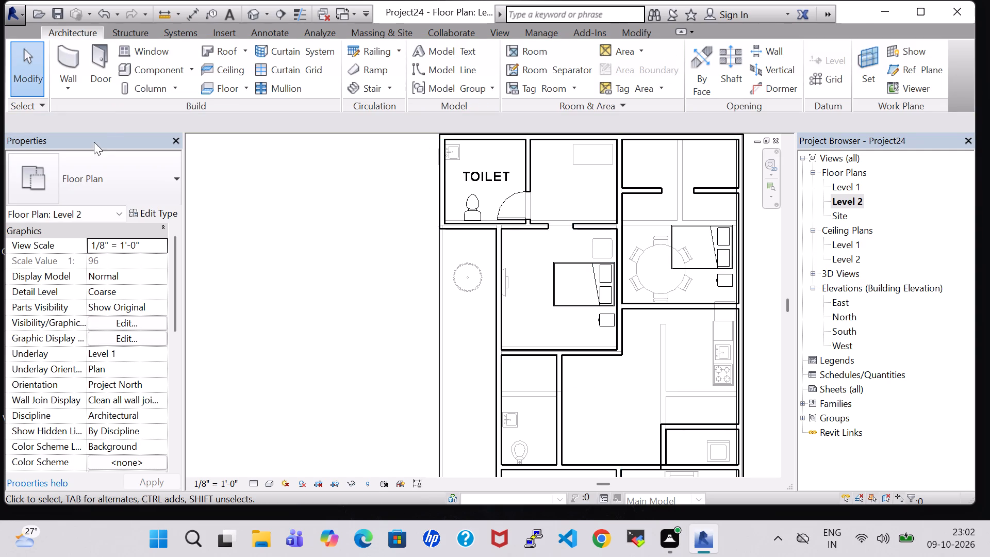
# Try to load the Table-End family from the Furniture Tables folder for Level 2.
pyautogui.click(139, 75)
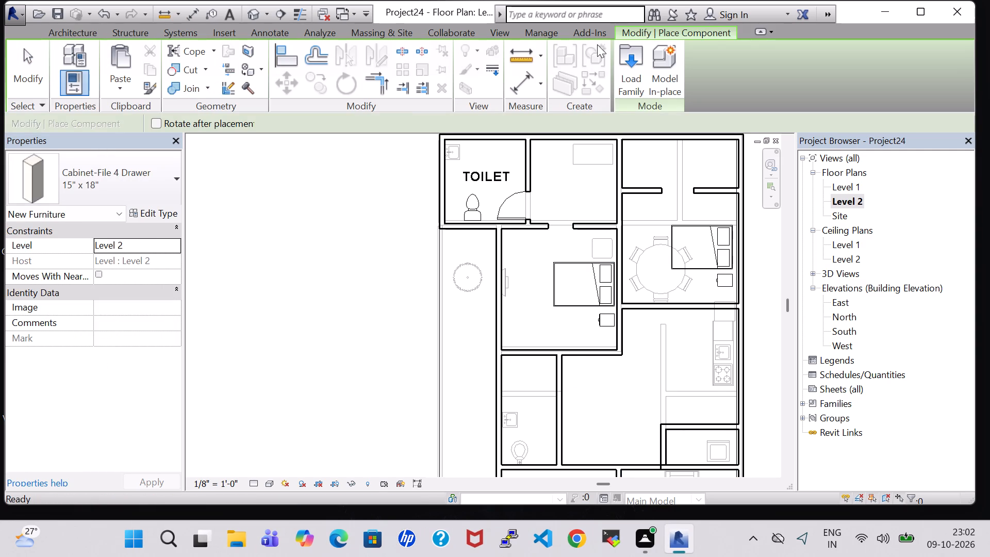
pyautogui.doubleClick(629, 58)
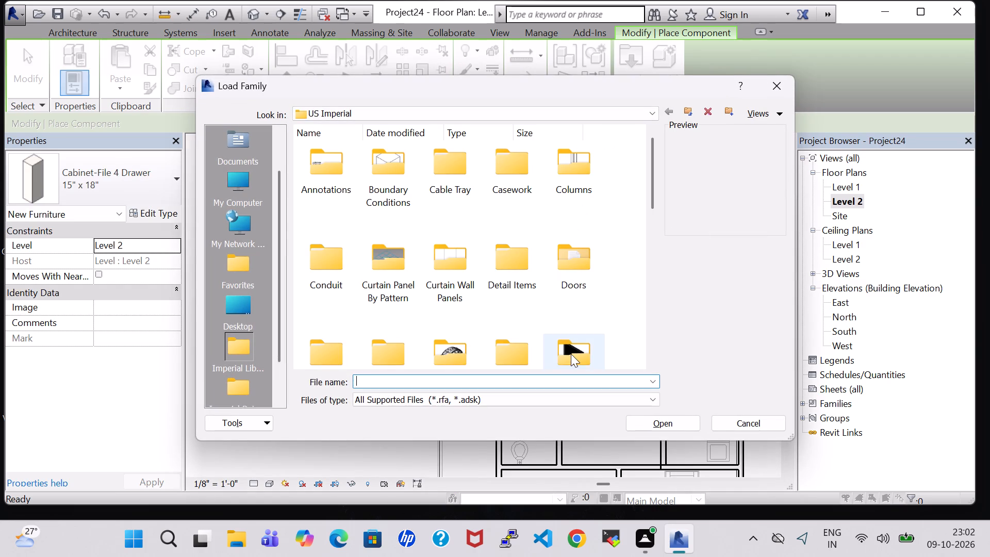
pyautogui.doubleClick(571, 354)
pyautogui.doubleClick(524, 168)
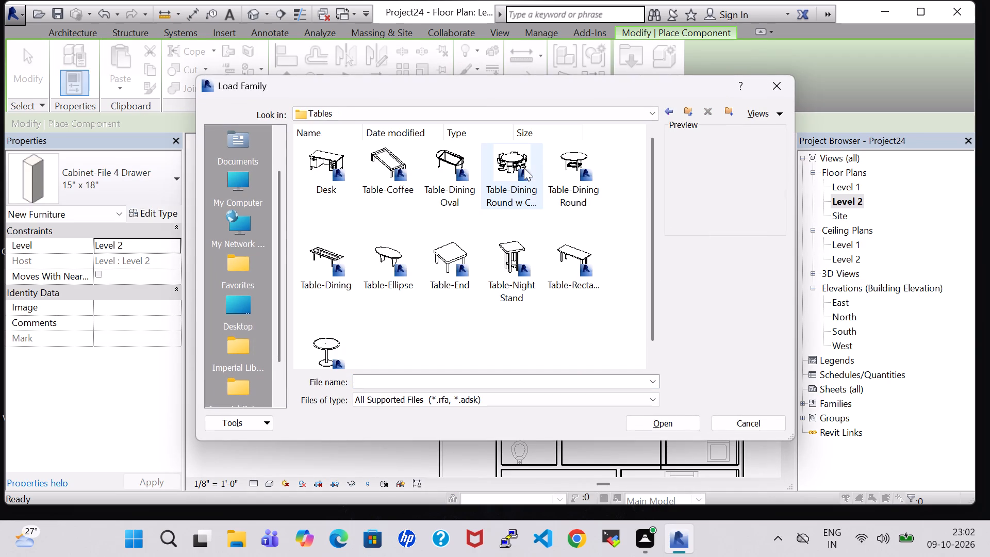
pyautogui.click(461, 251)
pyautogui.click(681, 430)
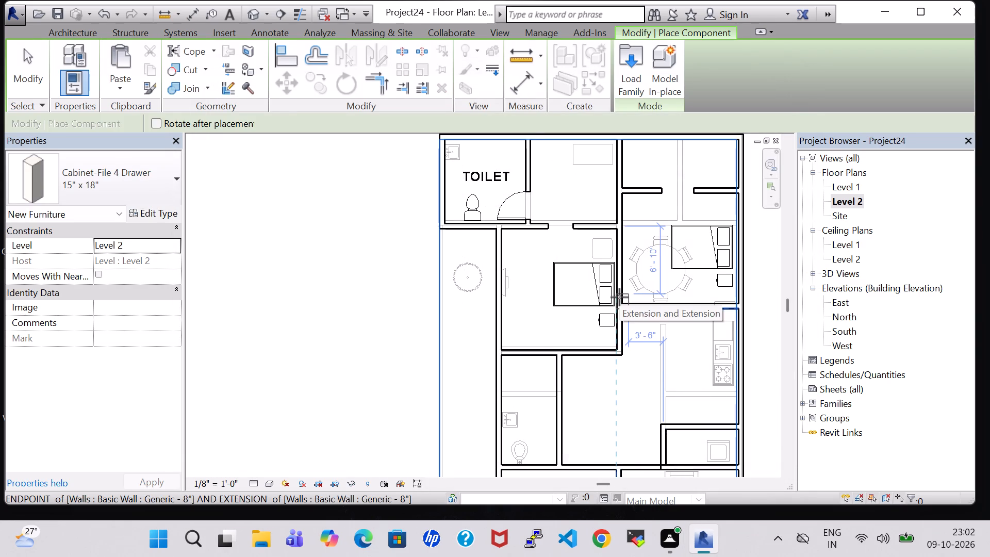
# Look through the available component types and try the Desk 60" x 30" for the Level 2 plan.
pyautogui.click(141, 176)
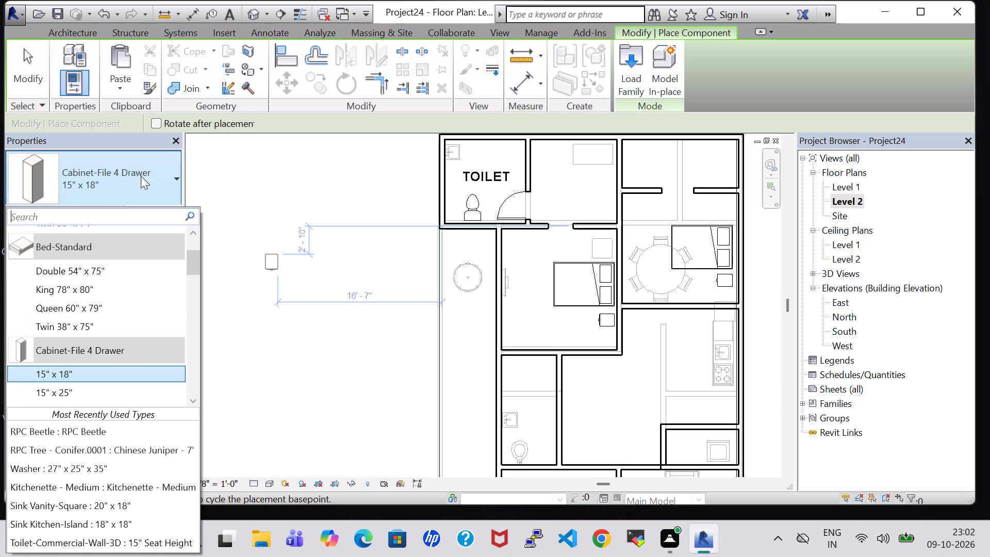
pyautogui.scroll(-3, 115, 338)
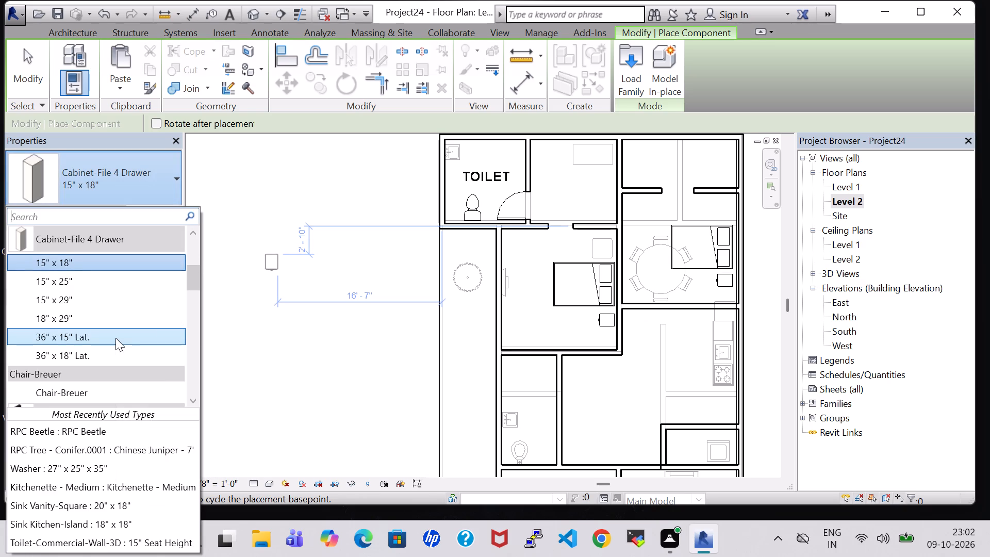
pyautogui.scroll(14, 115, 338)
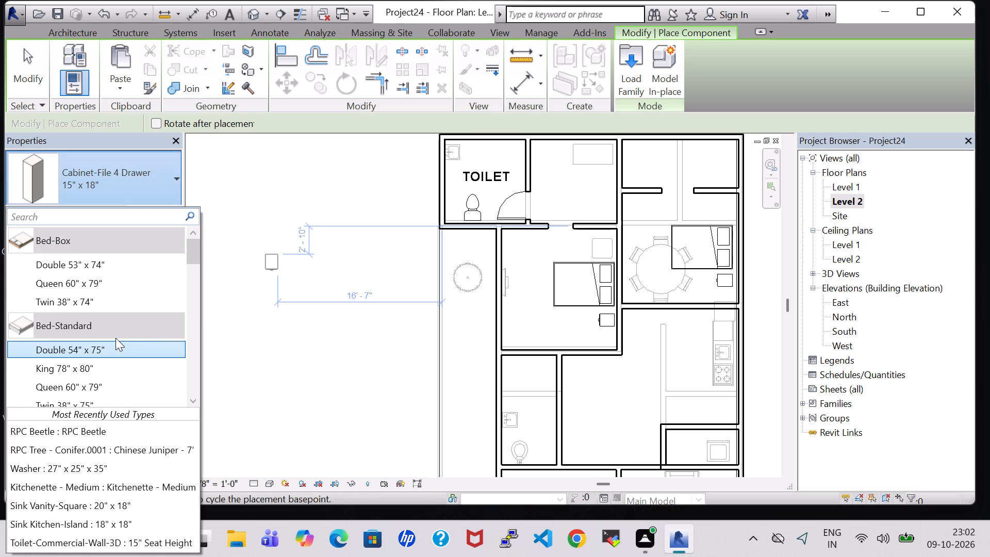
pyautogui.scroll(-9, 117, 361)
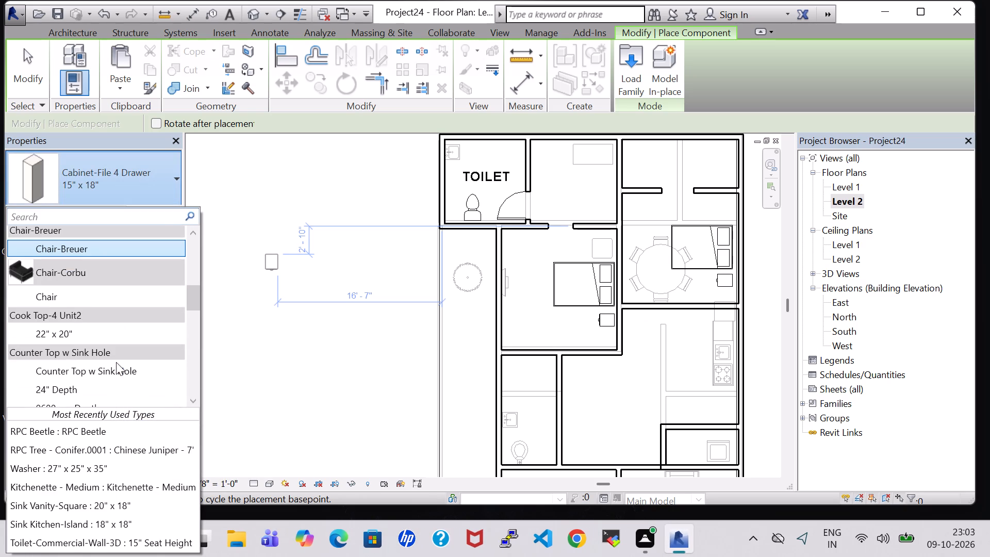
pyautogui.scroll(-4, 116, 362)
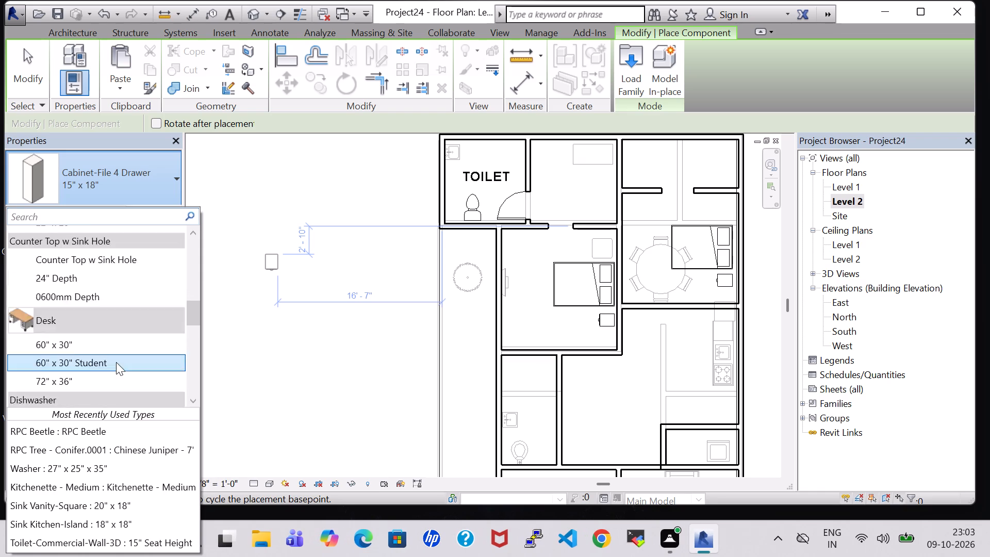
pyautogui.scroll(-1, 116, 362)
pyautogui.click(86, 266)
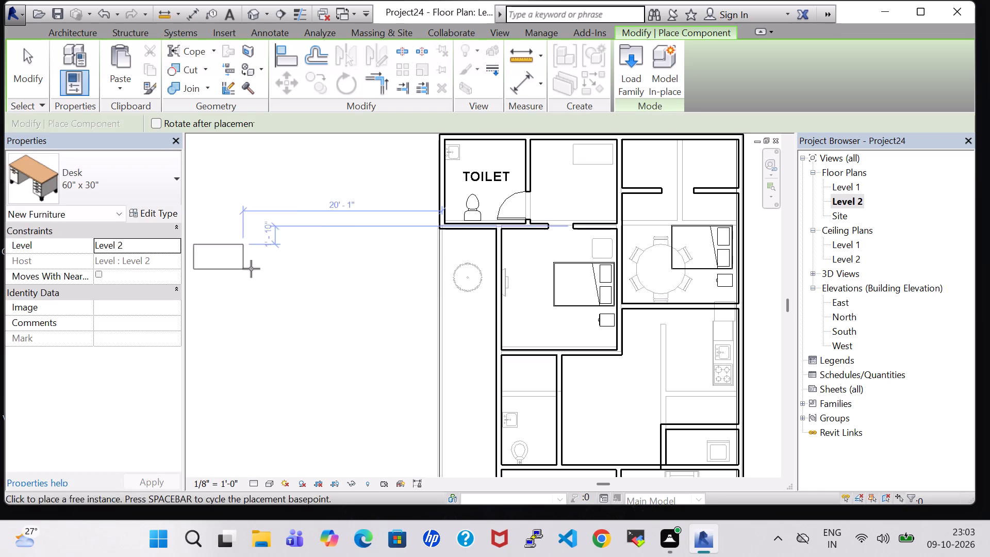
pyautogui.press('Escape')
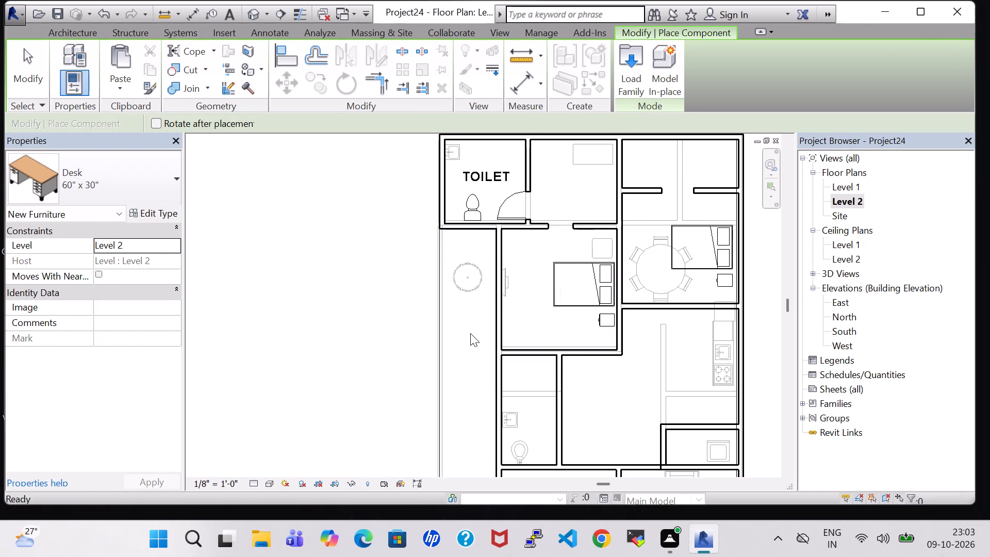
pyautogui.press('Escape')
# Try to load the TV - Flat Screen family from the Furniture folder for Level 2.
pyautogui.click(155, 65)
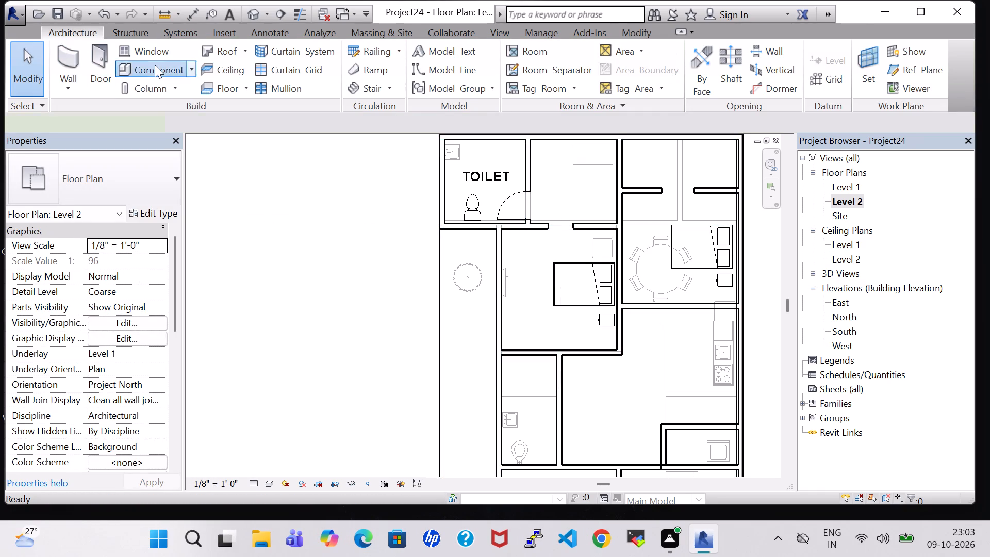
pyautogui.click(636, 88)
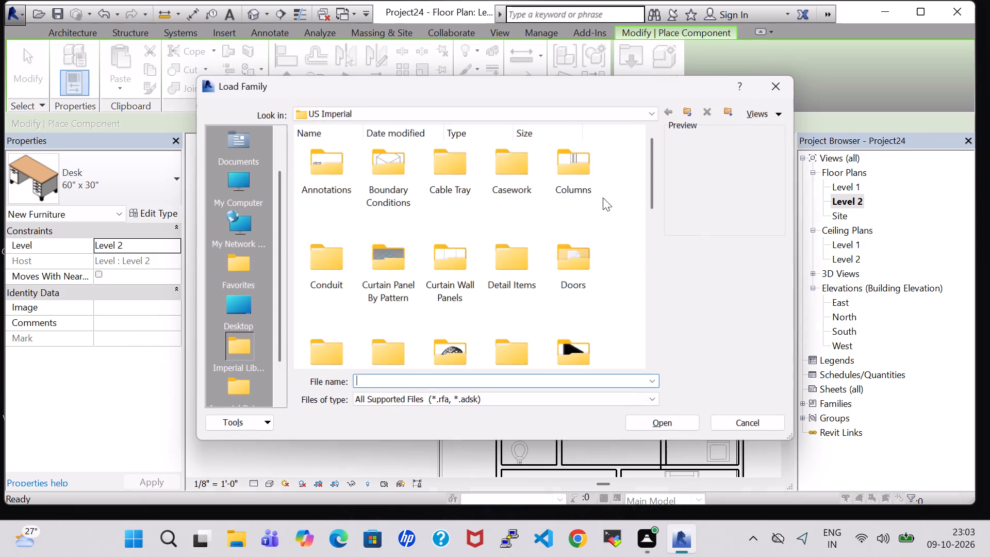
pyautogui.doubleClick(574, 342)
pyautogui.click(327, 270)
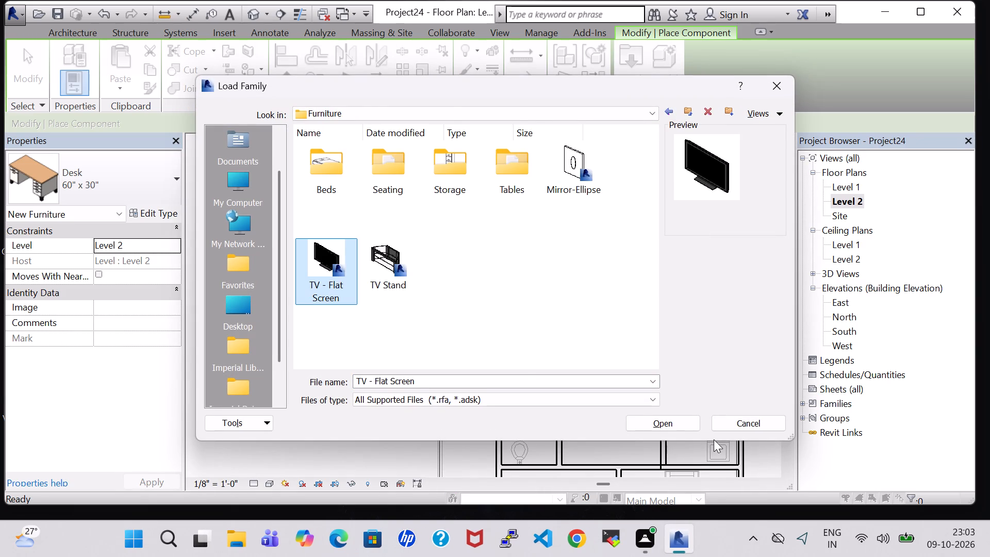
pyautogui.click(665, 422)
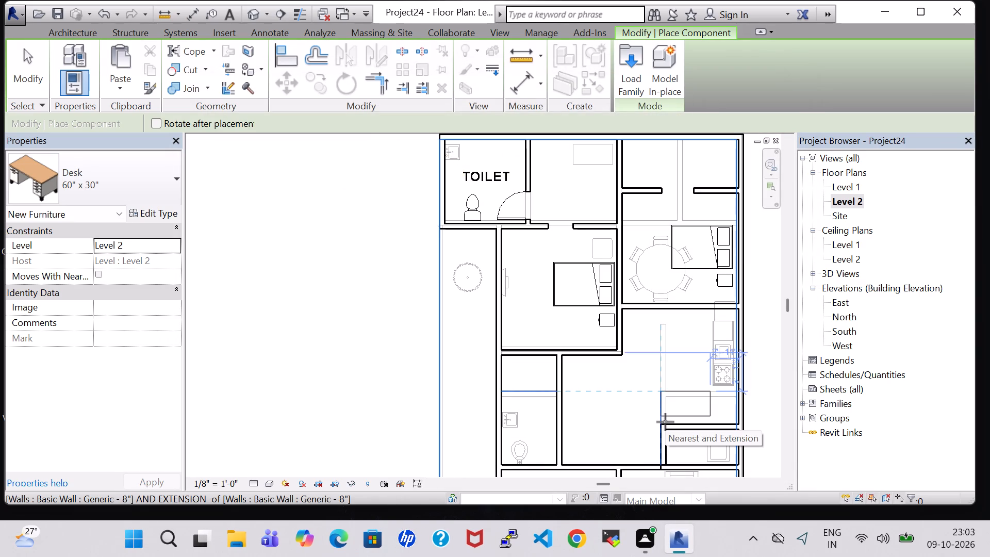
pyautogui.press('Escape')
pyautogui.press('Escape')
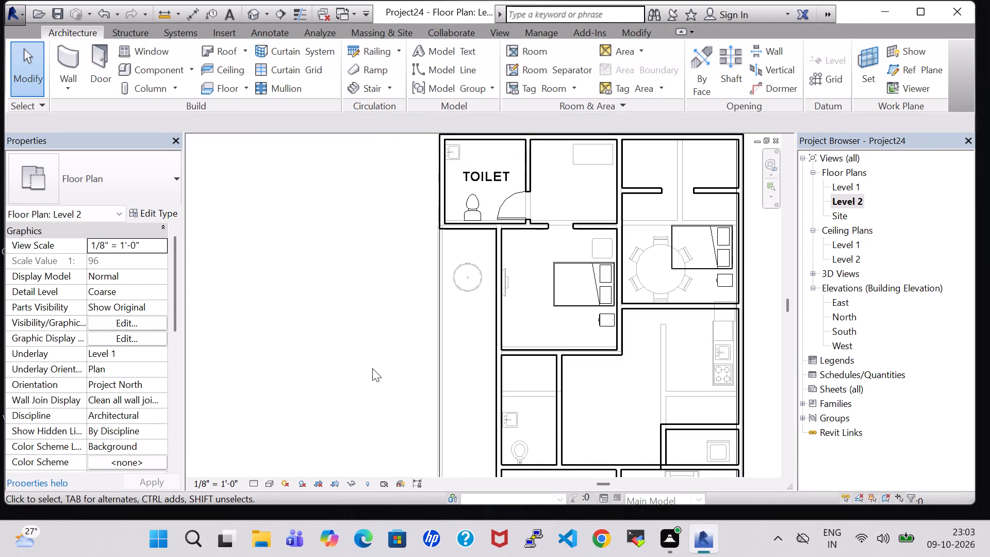
# Undo the last two changes, including the file cabinet placed beside the bed in the room over the dining area.
pyautogui.click(368, 368)
pyautogui.hotkey('ctrl', 'z')
pyautogui.hotkey('ctrl', 'z')
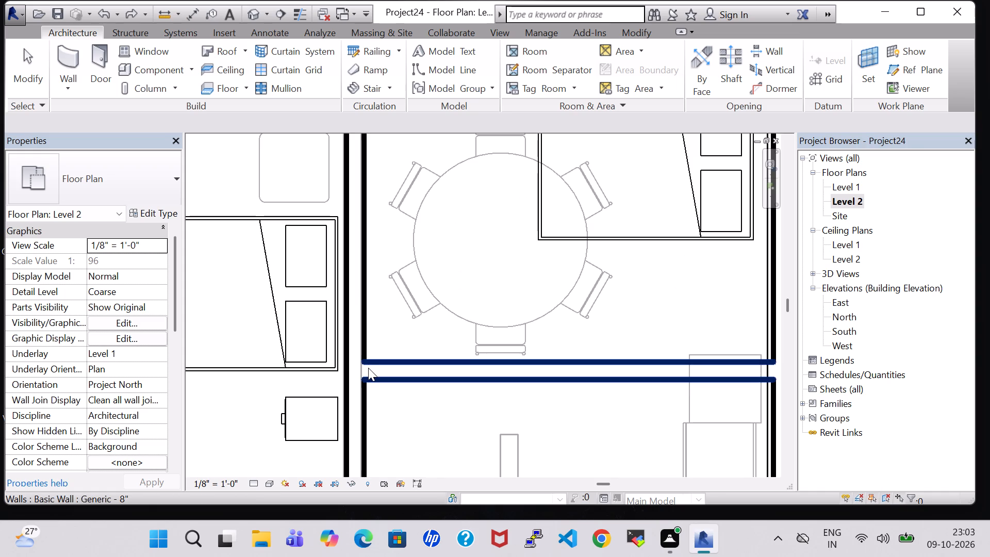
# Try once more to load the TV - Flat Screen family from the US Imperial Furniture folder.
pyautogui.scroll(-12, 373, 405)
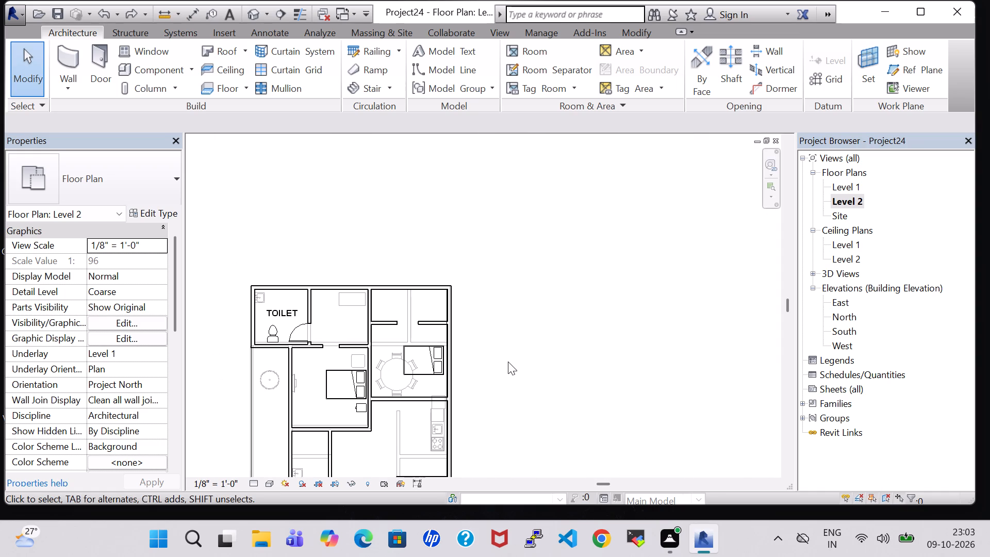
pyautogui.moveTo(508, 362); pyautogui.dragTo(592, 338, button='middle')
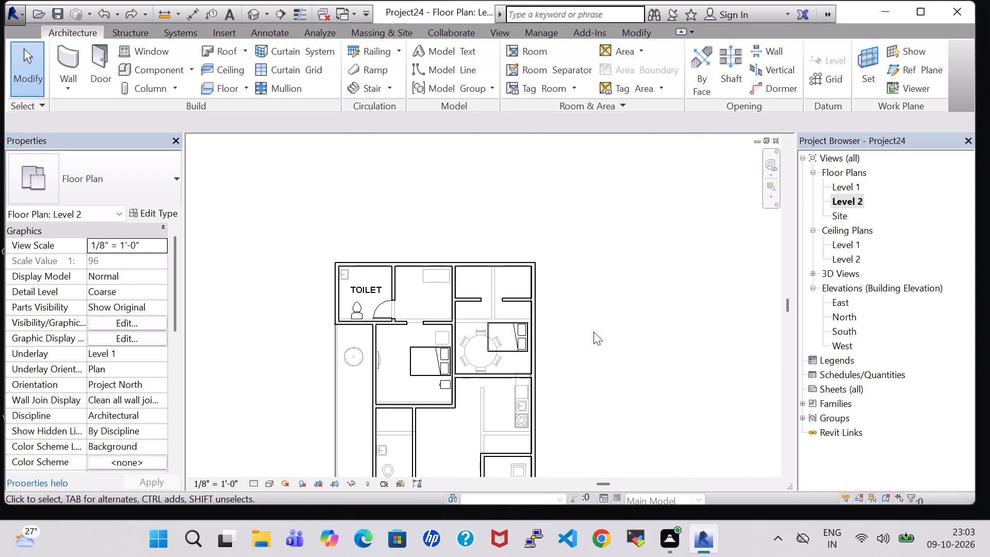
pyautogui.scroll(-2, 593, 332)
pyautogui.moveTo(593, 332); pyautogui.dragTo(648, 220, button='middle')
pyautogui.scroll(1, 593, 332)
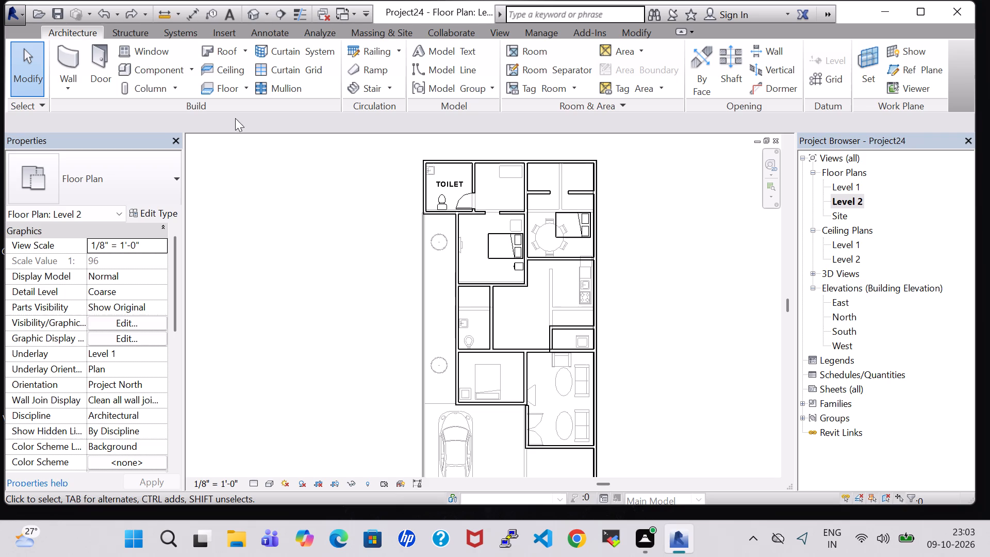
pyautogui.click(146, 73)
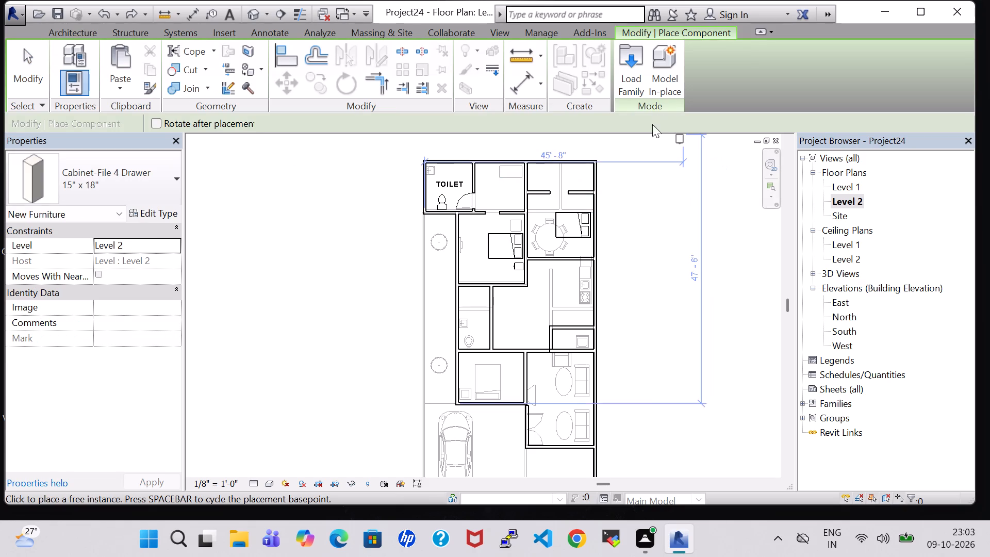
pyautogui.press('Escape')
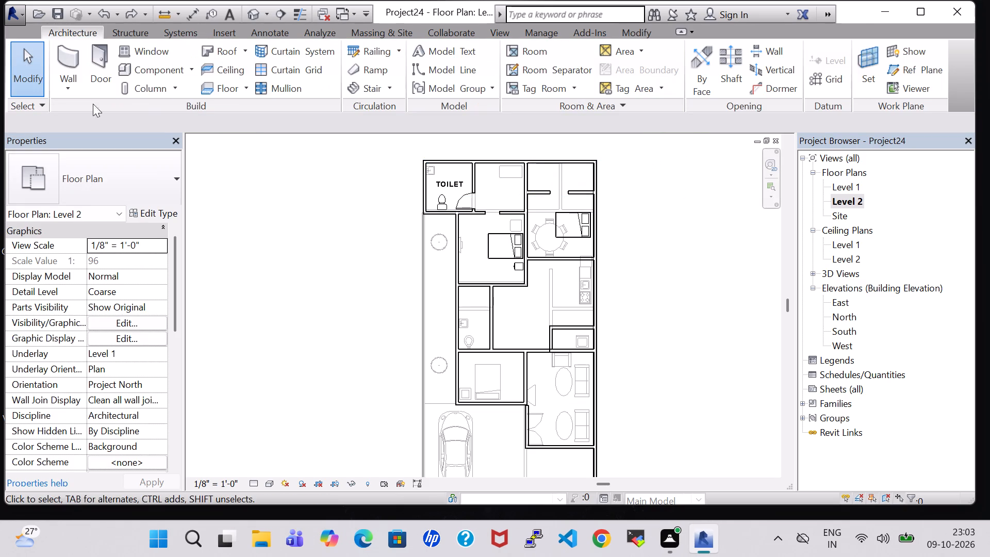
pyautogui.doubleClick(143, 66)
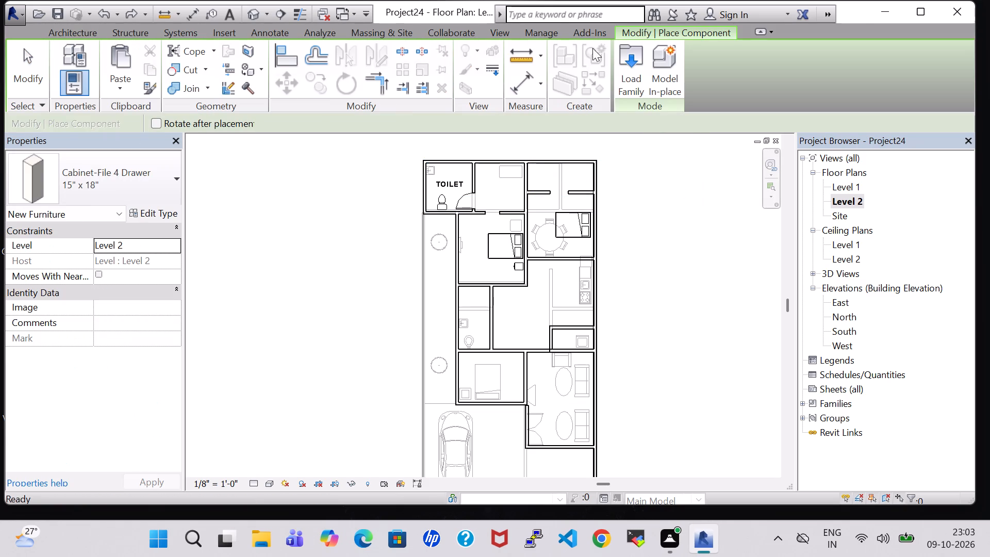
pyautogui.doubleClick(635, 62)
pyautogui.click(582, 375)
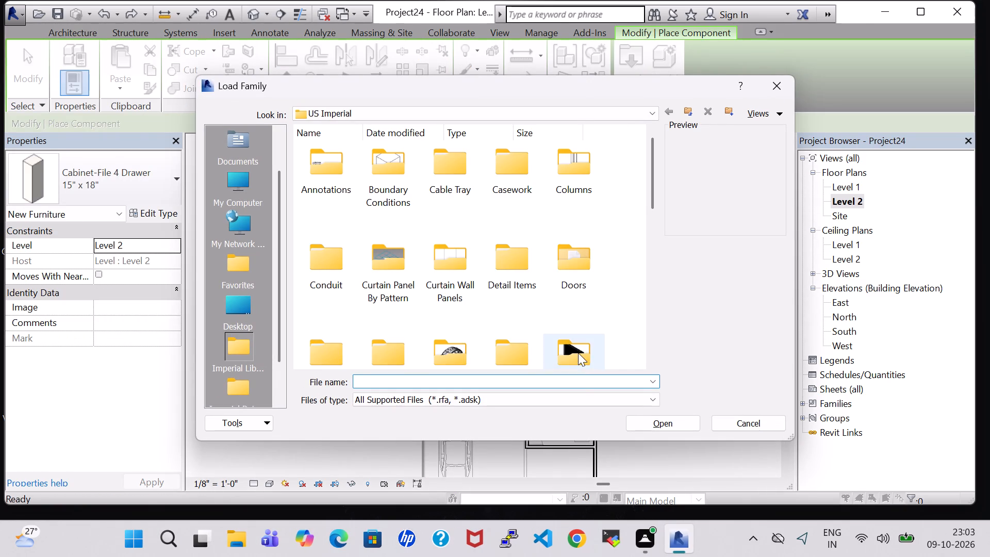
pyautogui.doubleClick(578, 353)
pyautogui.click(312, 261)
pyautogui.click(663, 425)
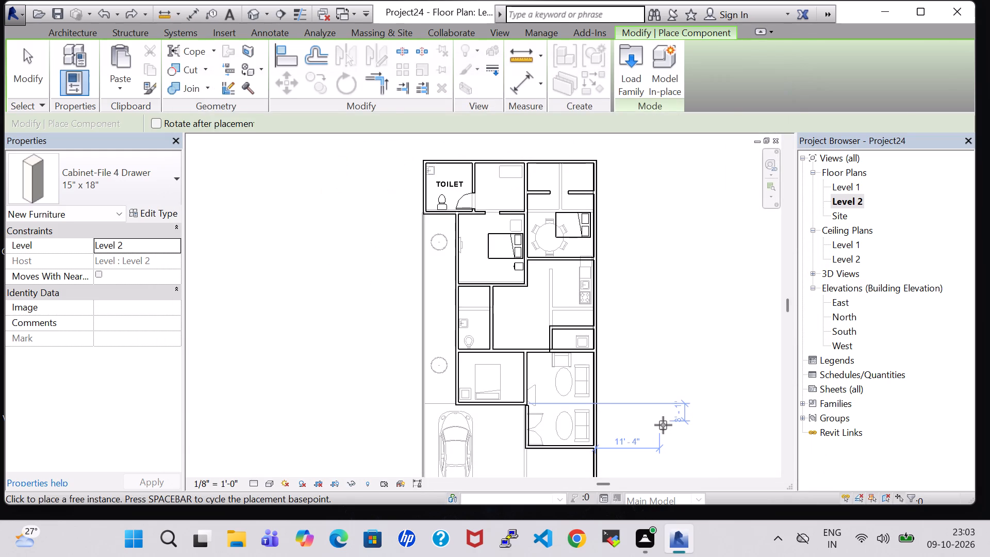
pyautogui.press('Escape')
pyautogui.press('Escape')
# Check the Level 1 floor plan for its room and door layout, and return to the Level 2 plan.
pyautogui.click(850, 183)
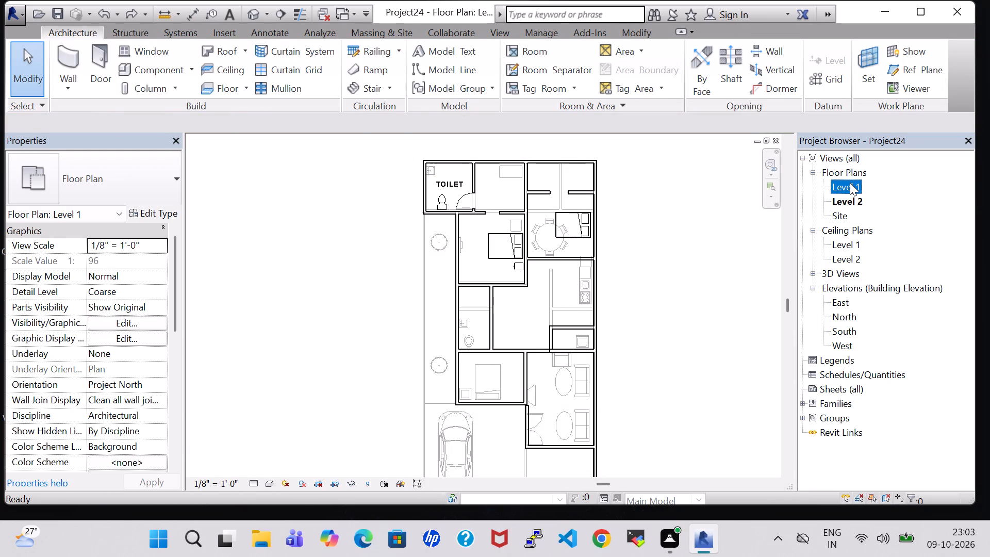
pyautogui.doubleClick(850, 183)
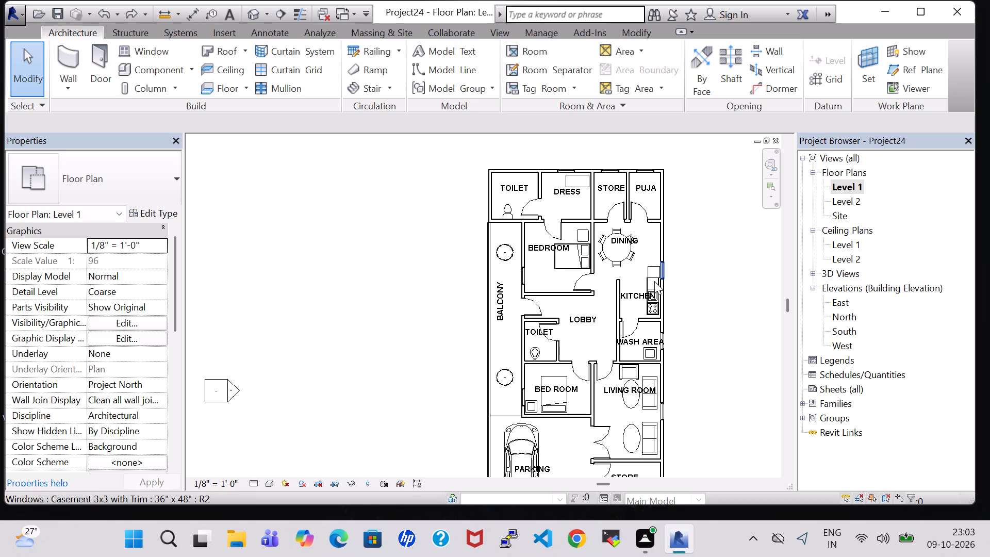
pyautogui.doubleClick(853, 203)
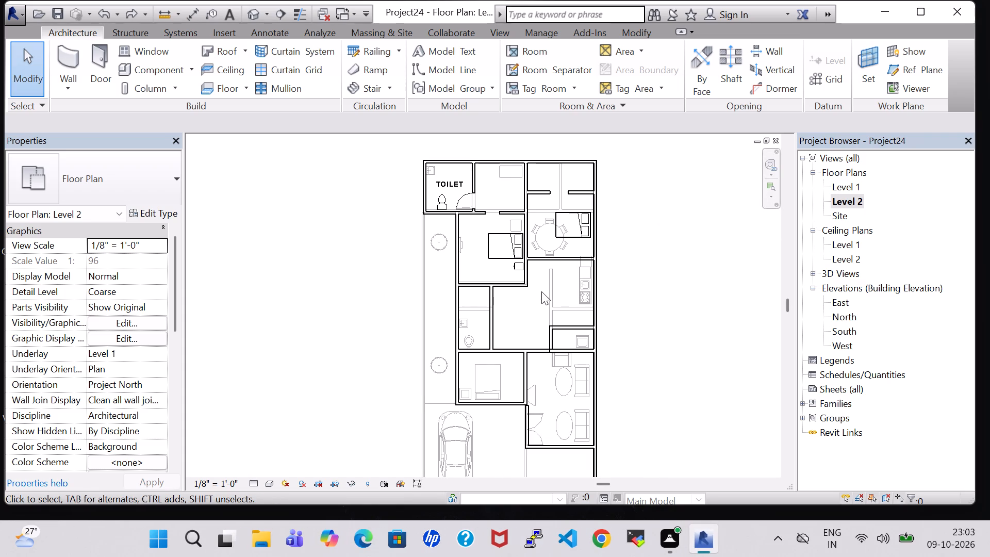
# Place a Single-Flush 34" x 80" door opening into the left bedroom, near the lower end of its right wall, hinged at the lower side.
pyautogui.click(107, 65)
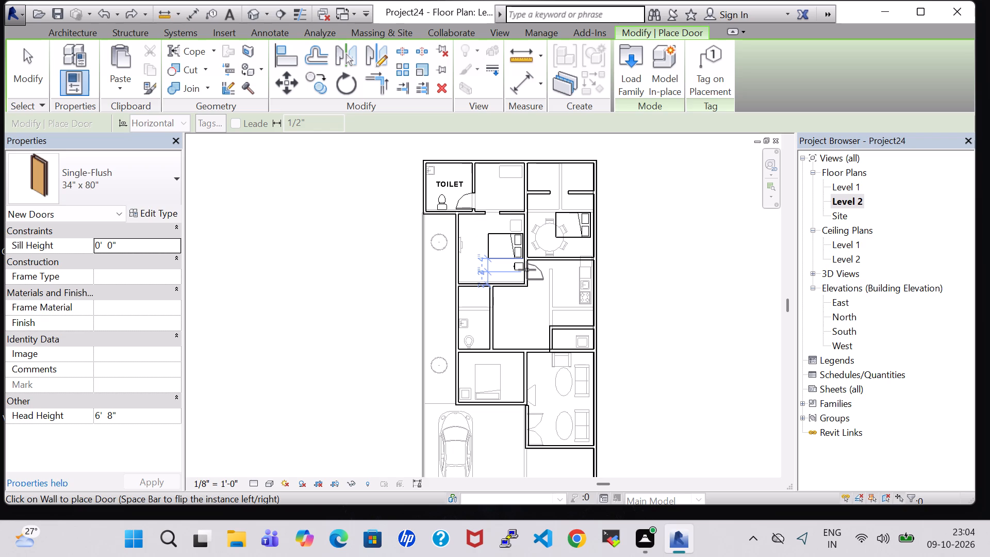
pyautogui.scroll(6, 527, 270)
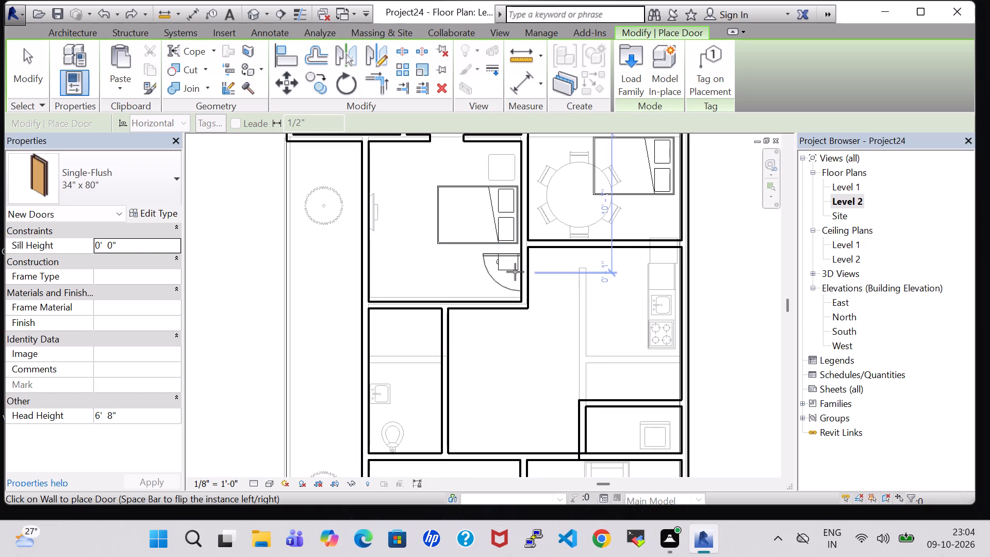
pyautogui.press('space')
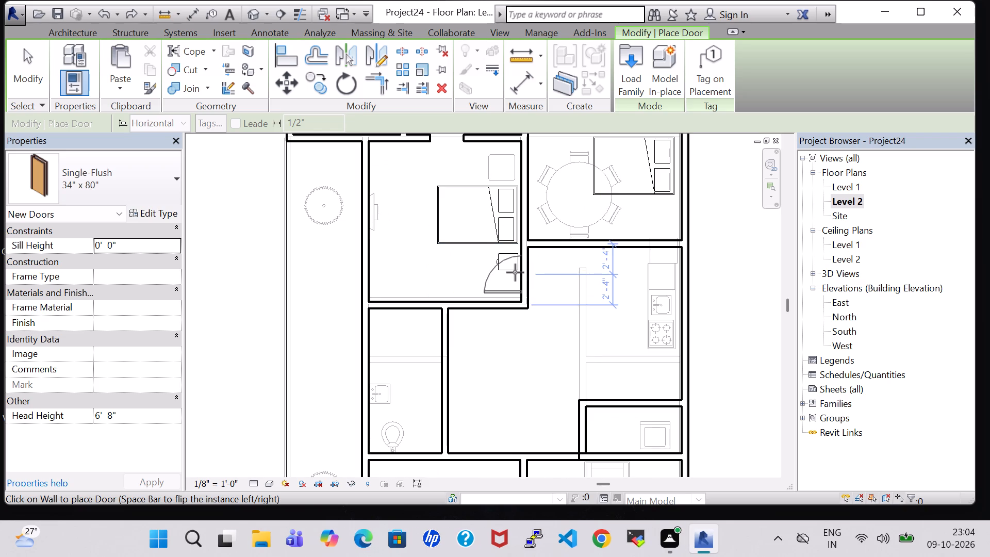
pyautogui.scroll(6, 516, 273)
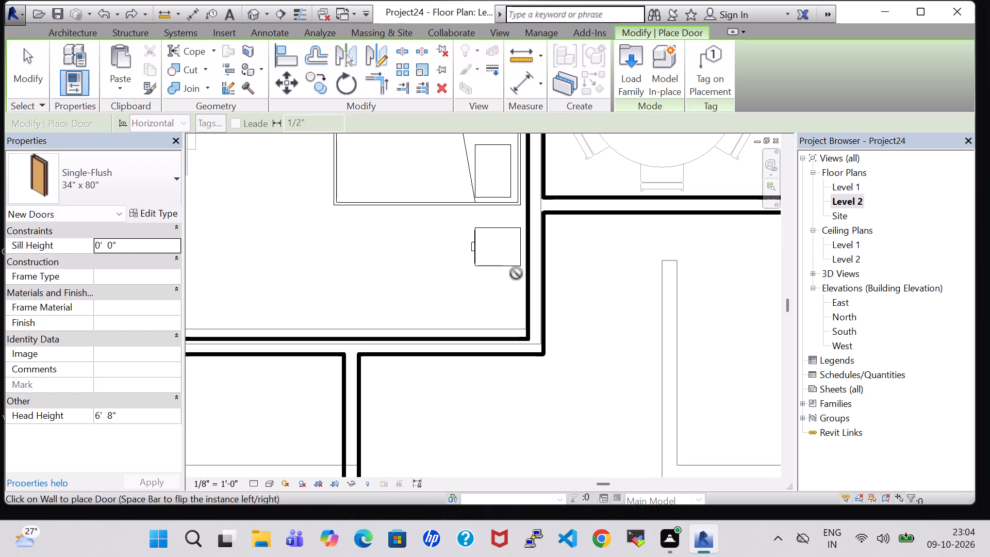
pyautogui.scroll(-3, 516, 274)
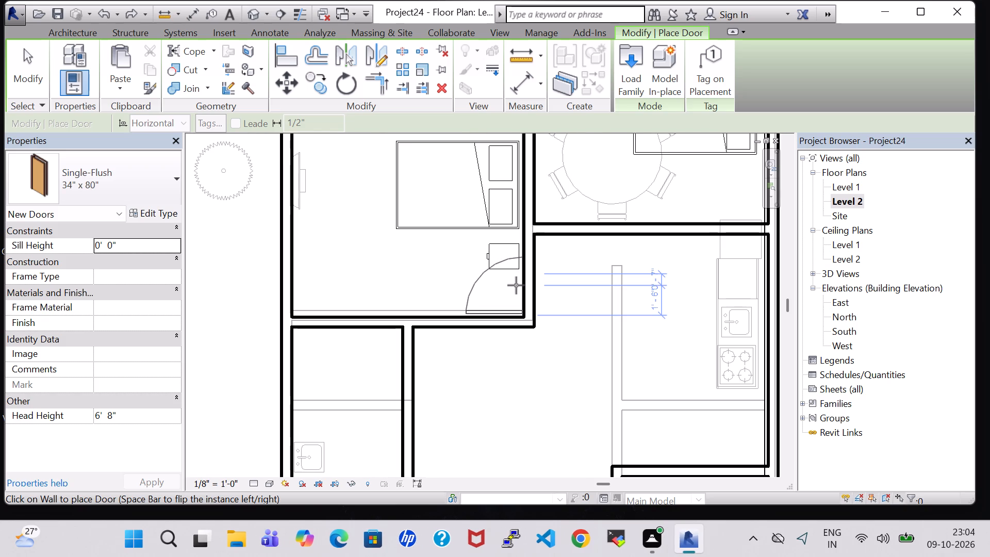
pyautogui.click(516, 280)
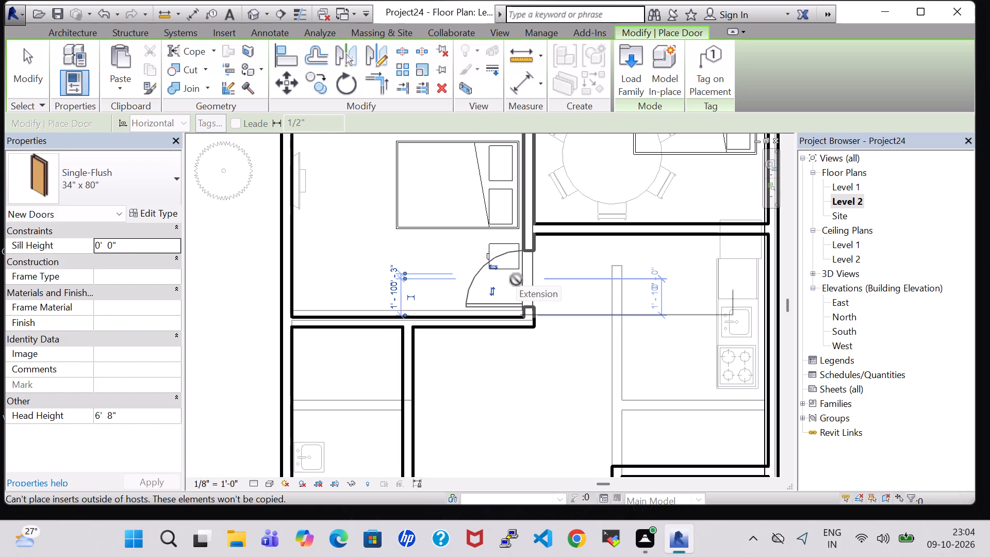
pyautogui.press('Escape')
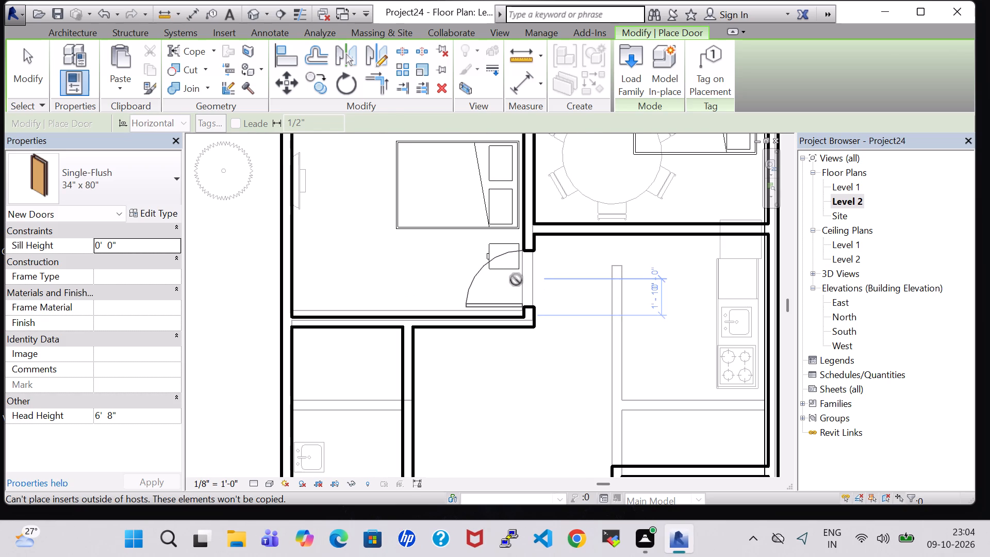
pyautogui.press('Escape')
# Move the file cabinet clear of the new bedroom door into the bedroom's lower-left corner, rotated so its front faces up the plan.
pyautogui.click(499, 243)
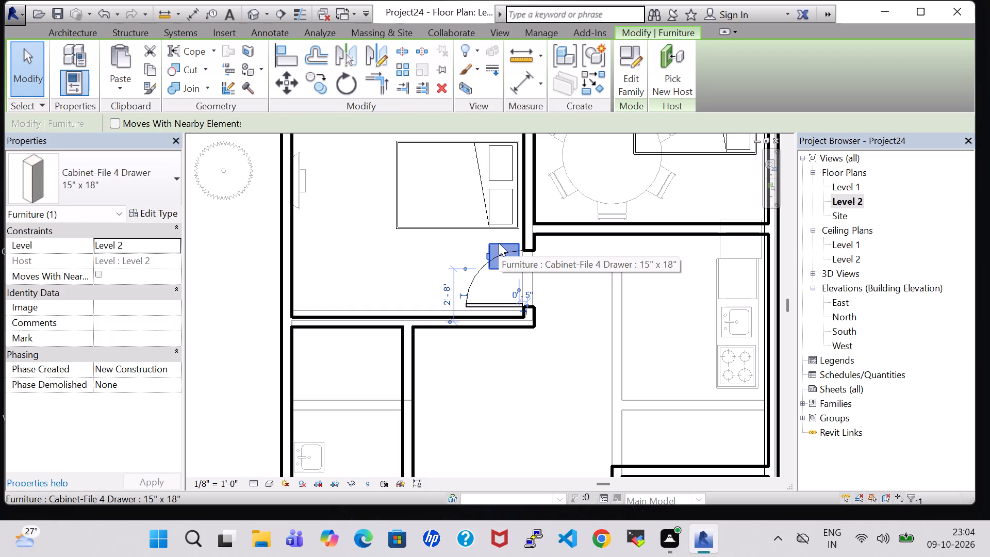
pyautogui.press('Left')
pyautogui.press('Left')
pyautogui.press('Left')
pyautogui.press('Left')
pyautogui.press('Left')
pyautogui.press('Left')
pyautogui.press('Left')
pyautogui.press('Left')
pyautogui.press('Left')
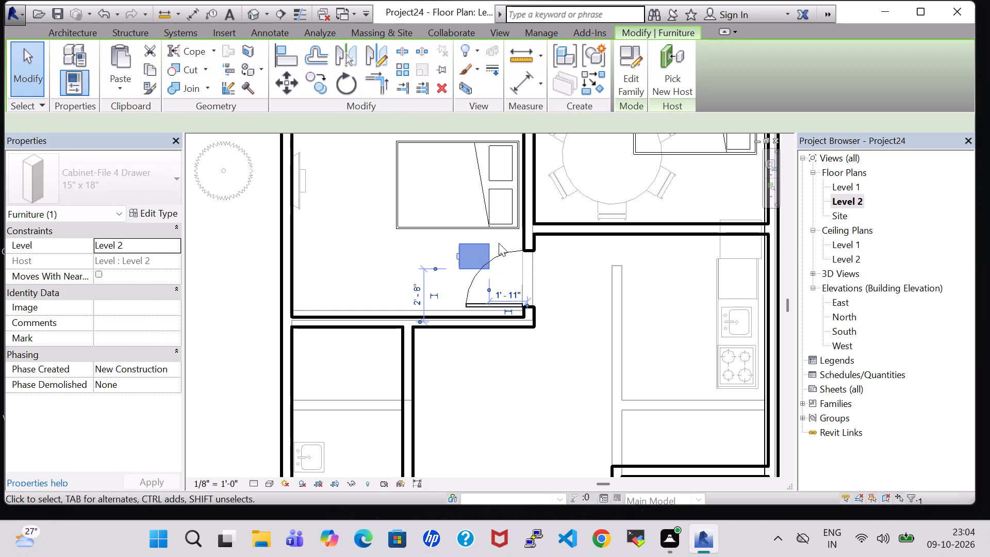
pyautogui.press('Left')
pyautogui.press('Left')
pyautogui.press('Left')
pyautogui.press('Left')
pyautogui.press('Left')
pyautogui.press('space')
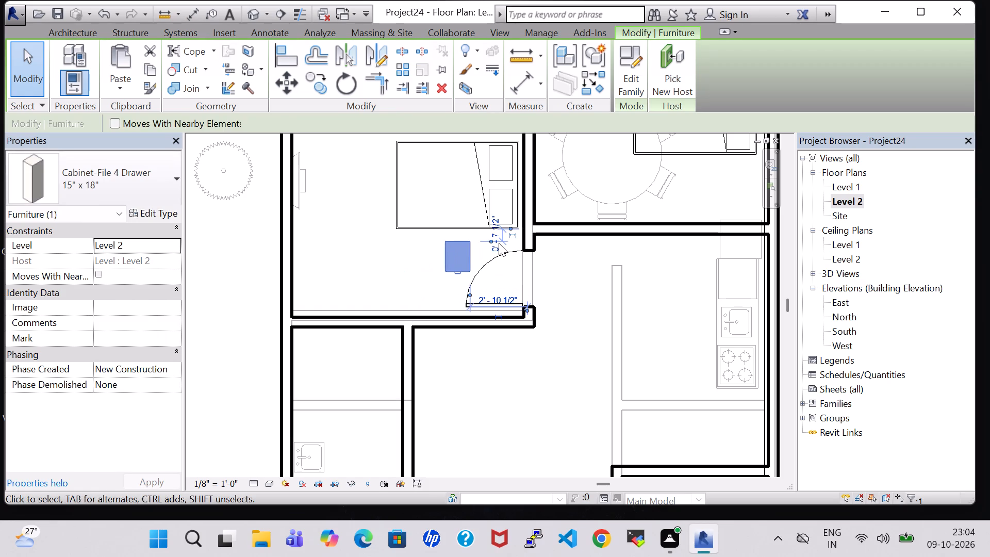
pyautogui.press('space')
pyautogui.press('space')
pyautogui.press('Left')
pyautogui.press('Left')
pyautogui.press('Left')
pyautogui.press('Left')
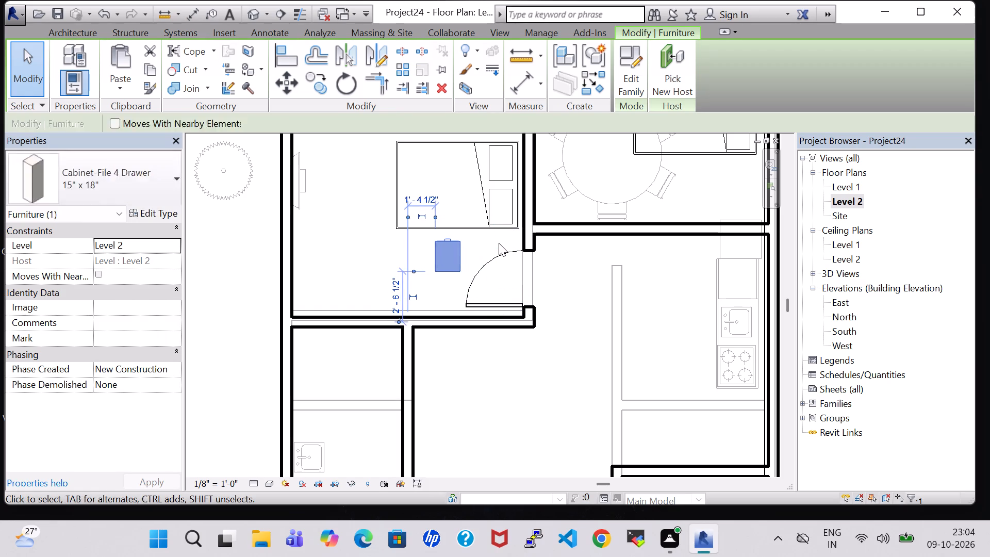
pyautogui.press('Left')
pyautogui.press('Down')
pyautogui.press('Down')
pyautogui.press('Down')
pyautogui.press('Down')
pyautogui.press('Down')
pyautogui.press('Down')
pyautogui.press('Down')
pyautogui.press('Down')
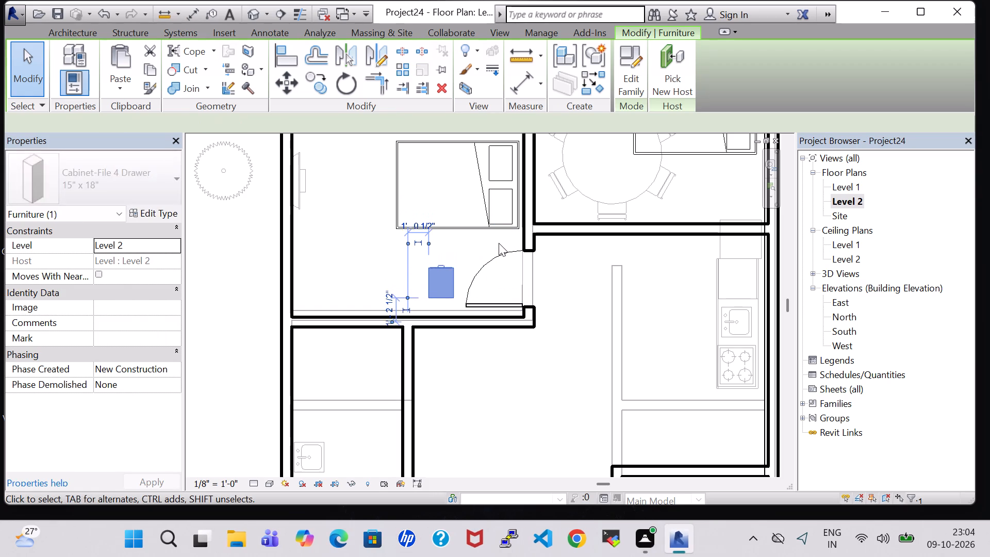
pyautogui.press('Down')
pyautogui.press('Down')
pyautogui.press('Down')
pyautogui.press('Left')
pyautogui.press('Left')
pyautogui.press('Left')
pyautogui.press('Left')
pyautogui.press('Left')
pyautogui.press('Left')
pyautogui.press('Left')
pyautogui.press('Left')
pyautogui.press('Left')
pyautogui.press('Left')
pyautogui.press('Left')
pyautogui.press('Left')
pyautogui.press('Left')
pyautogui.press('Left')
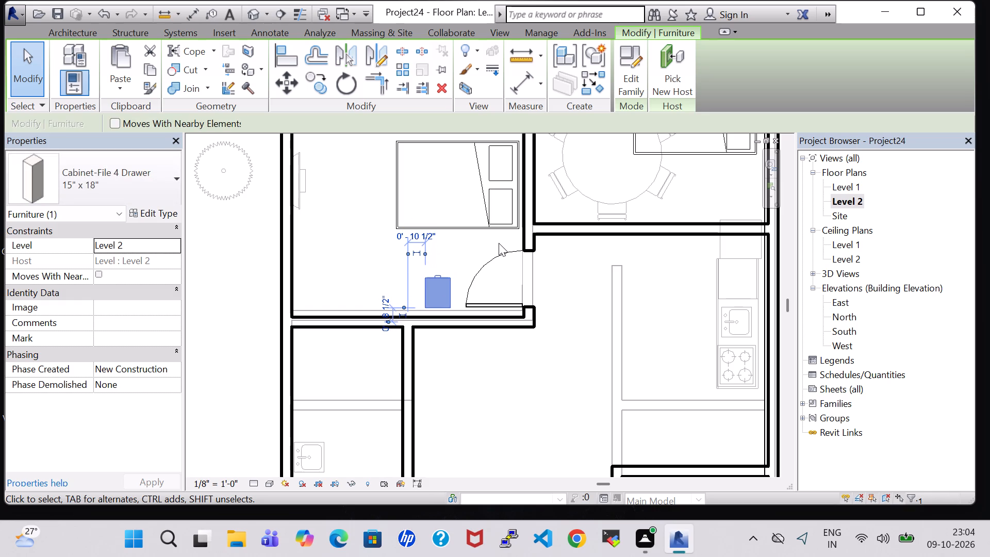
pyautogui.press('Left')
pyautogui.press('Left')
pyautogui.press('Left')
pyautogui.press('Left')
pyautogui.press('Left')
pyautogui.press('Left')
pyautogui.press('Left')
pyautogui.press('Left')
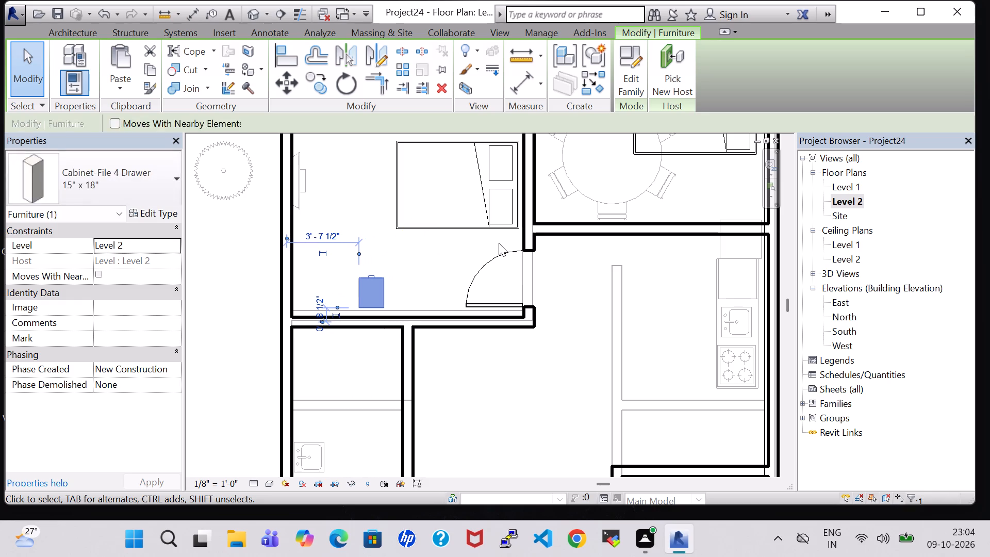
pyautogui.press('Left')
pyautogui.press('Left')
pyautogui.press('Left')
pyautogui.press('Left')
pyautogui.press('Left')
pyautogui.press('Left')
pyautogui.press('Left')
pyautogui.press('Left')
pyautogui.press('Left')
pyautogui.press('Left')
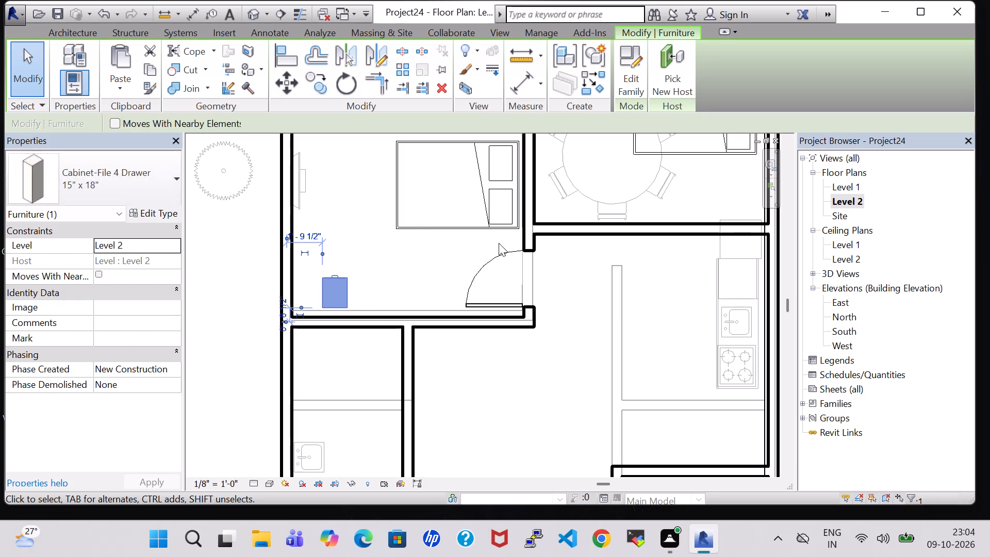
pyautogui.press('Left')
pyautogui.press('Left')
pyautogui.press('Left')
pyautogui.press('Left')
pyautogui.press('Left')
pyautogui.press('Left')
pyautogui.press('Left')
pyautogui.press('Left')
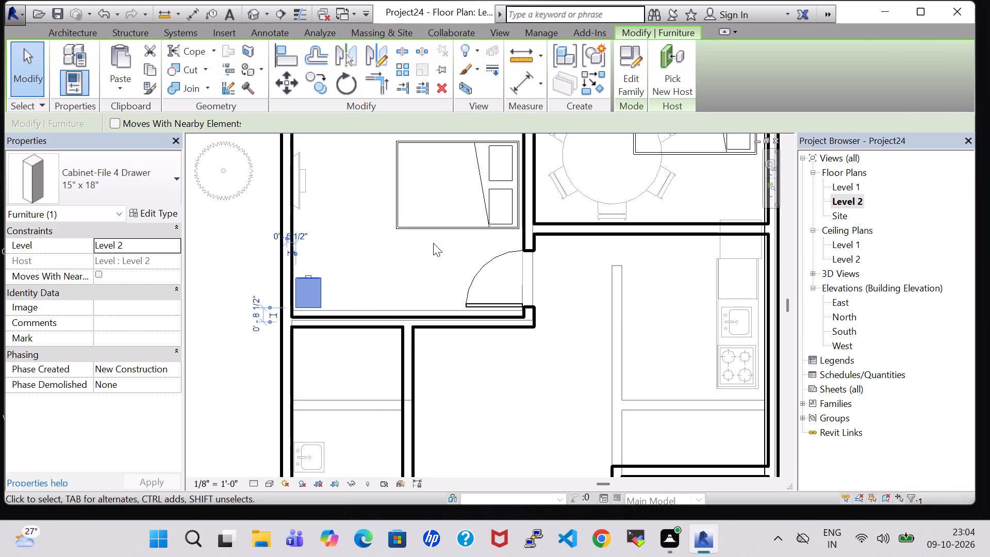
pyautogui.click(423, 243)
# Place Single-Flush 34" x 80" doors in the lower toilet's right wall, the lower-left bedroom's top wall and the right bedroom's bottom wall.
pyautogui.scroll(-6, 463, 273)
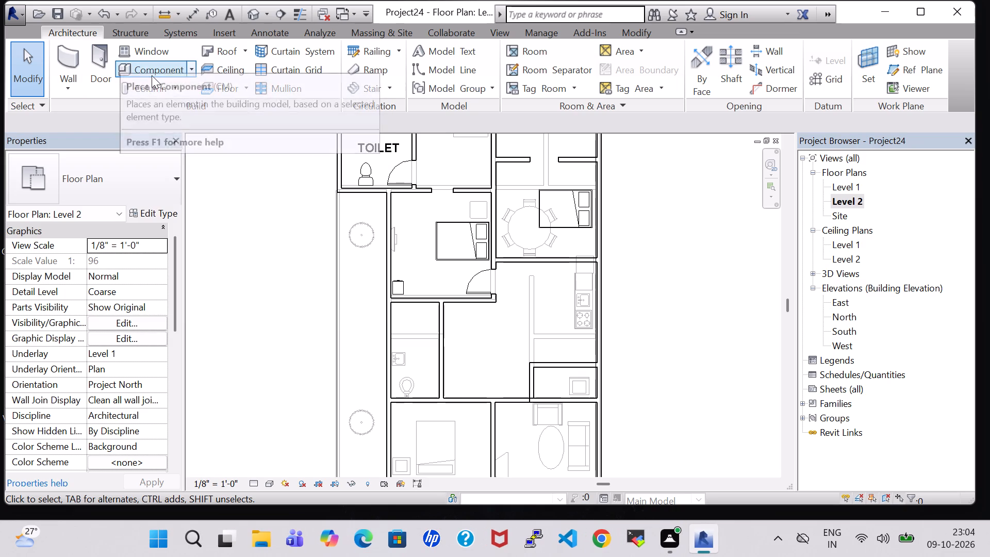
pyautogui.click(108, 86)
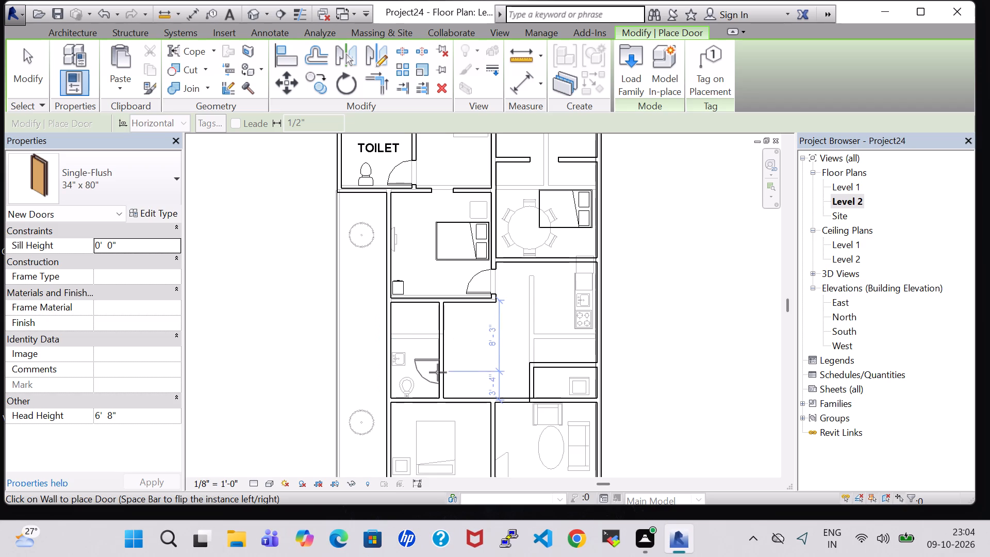
pyautogui.press('space')
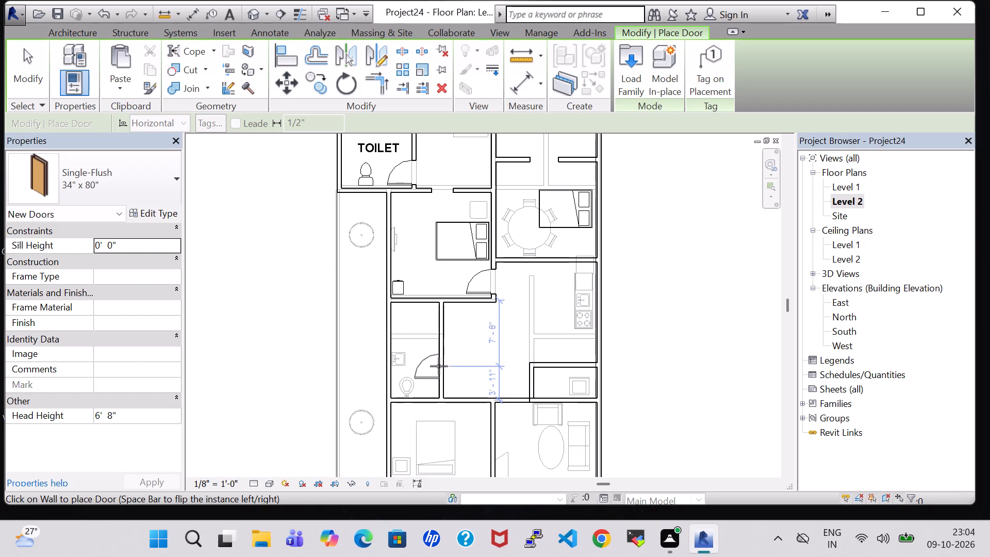
pyautogui.click(439, 364)
pyautogui.press('Escape')
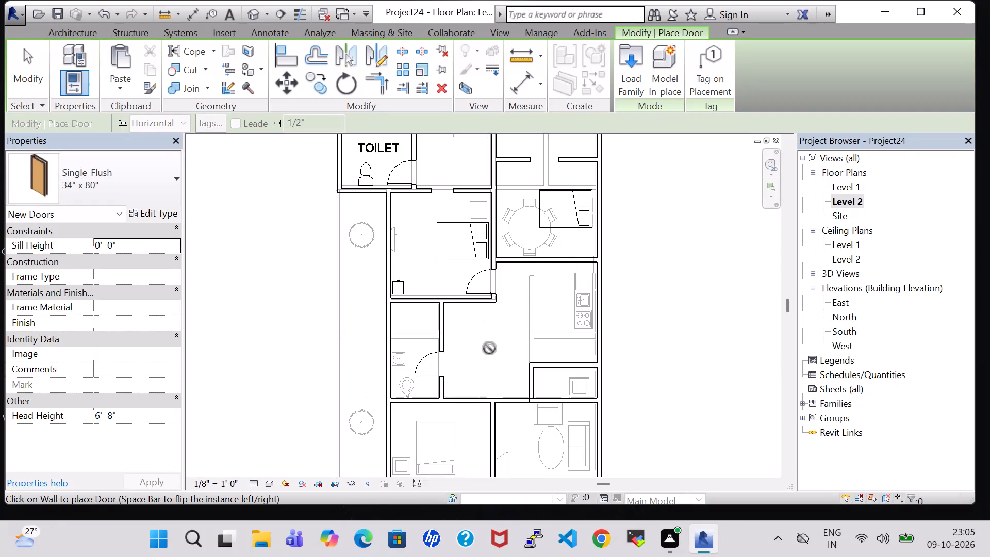
pyautogui.click(477, 407)
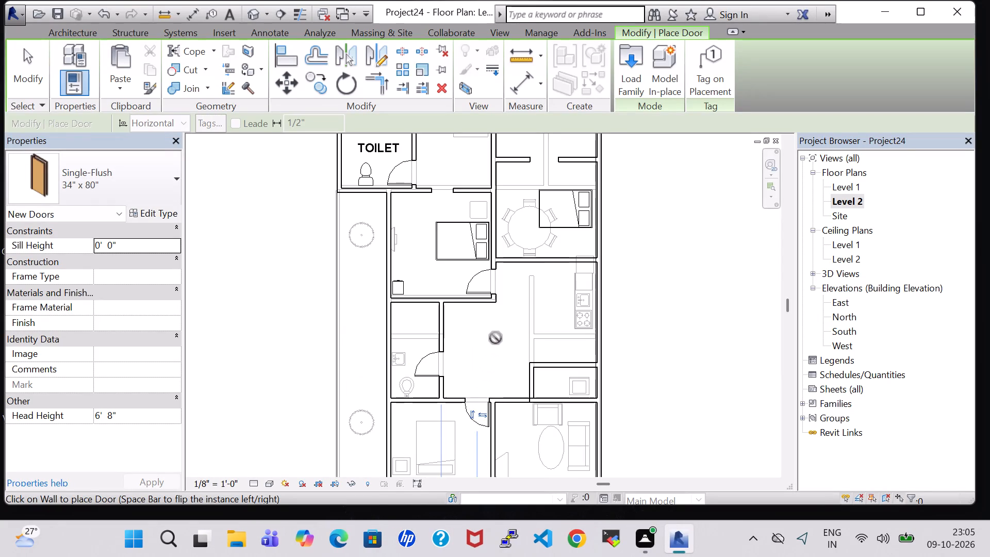
pyautogui.scroll(-3, 496, 338)
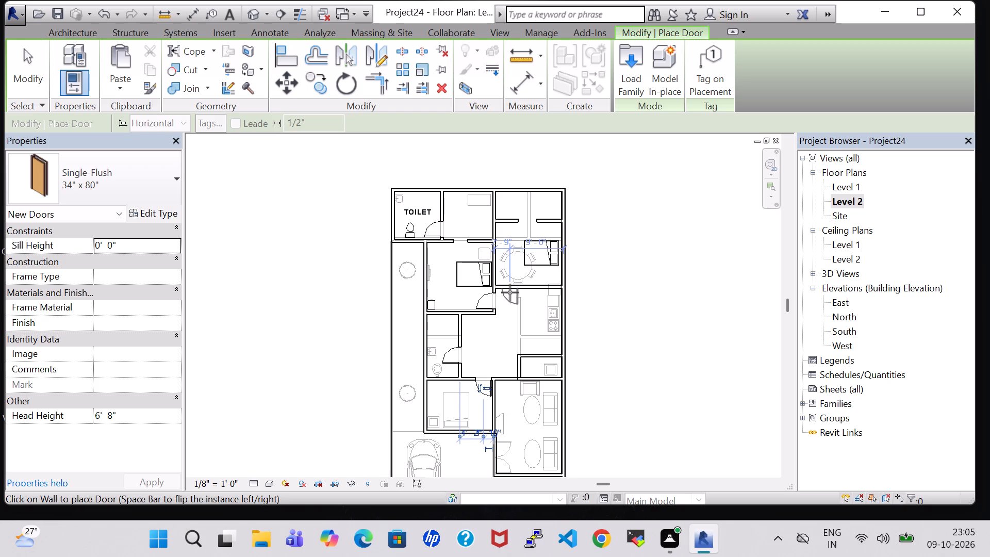
pyautogui.press('space')
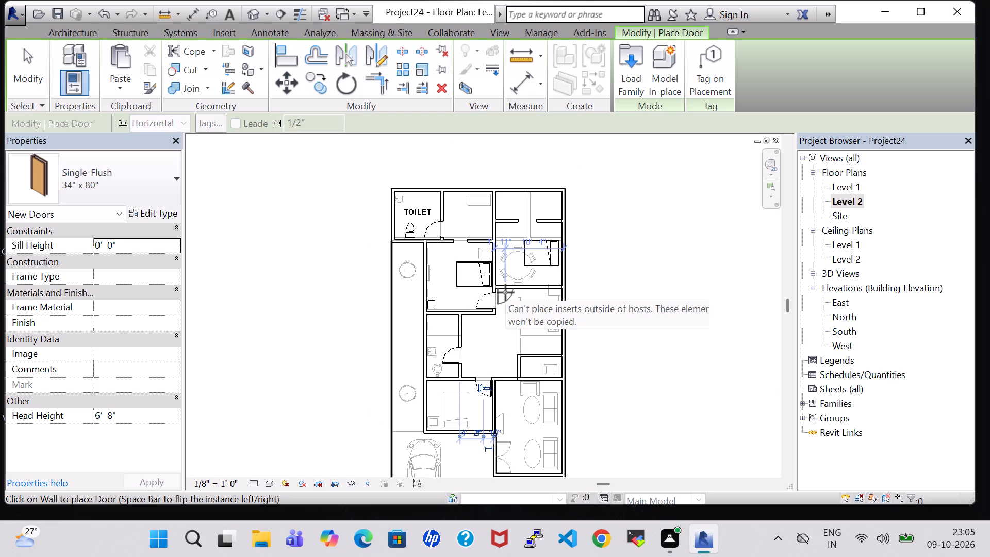
pyautogui.click(505, 292)
pyautogui.press('Escape')
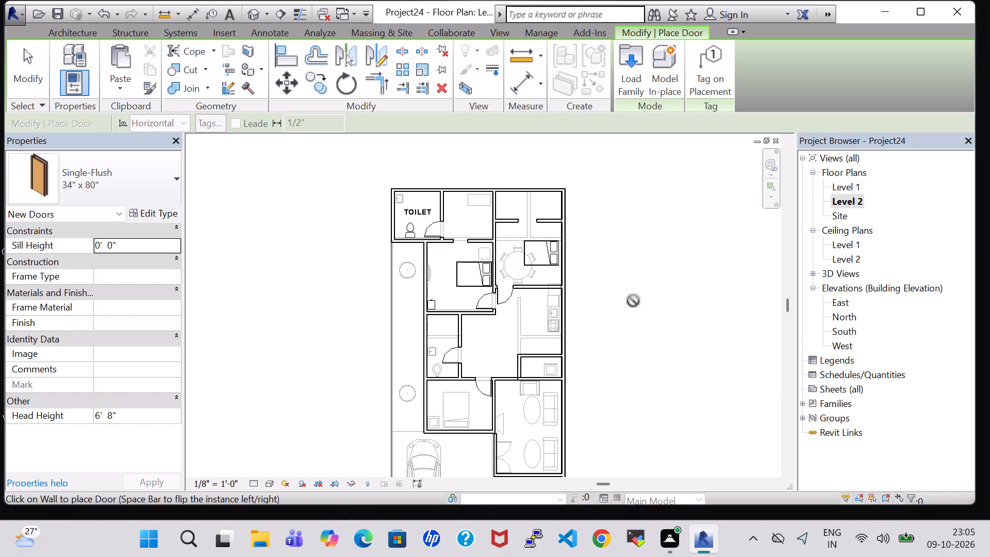
pyautogui.press('Escape')
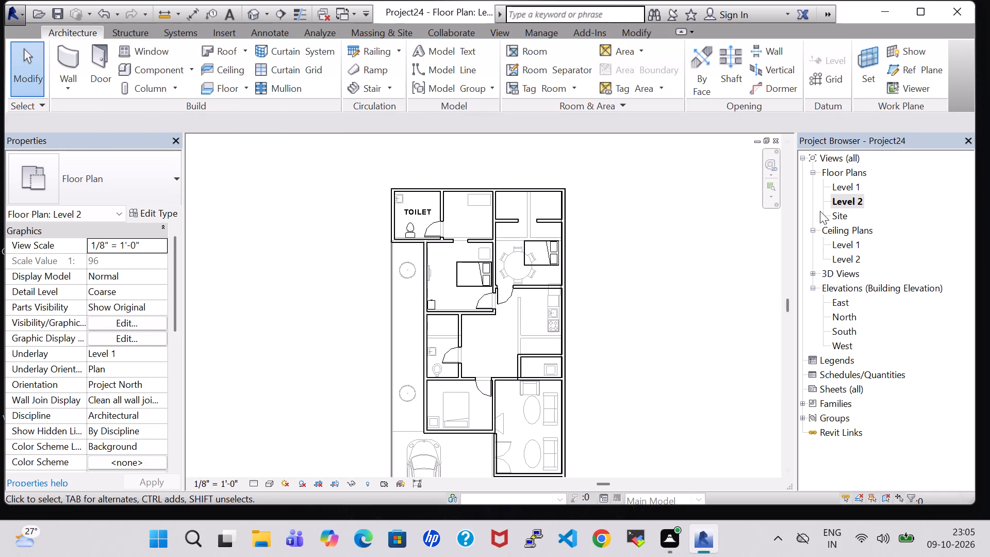
# Paste a copy of the Level 1 living room's 68" x 80" double door, aligned onto Level 2, and return to the Level 2 plan.
pyautogui.doubleClick(847, 191)
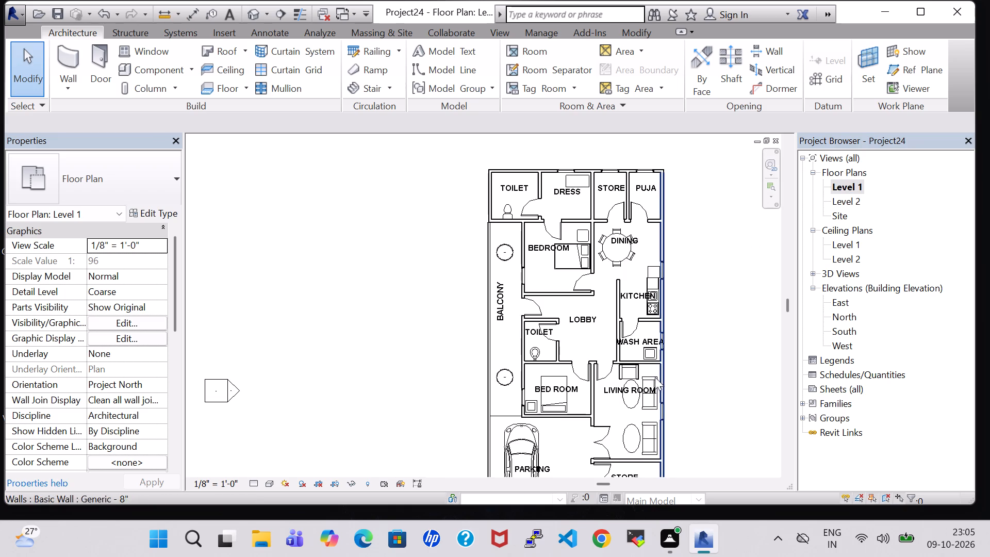
pyautogui.click(609, 445)
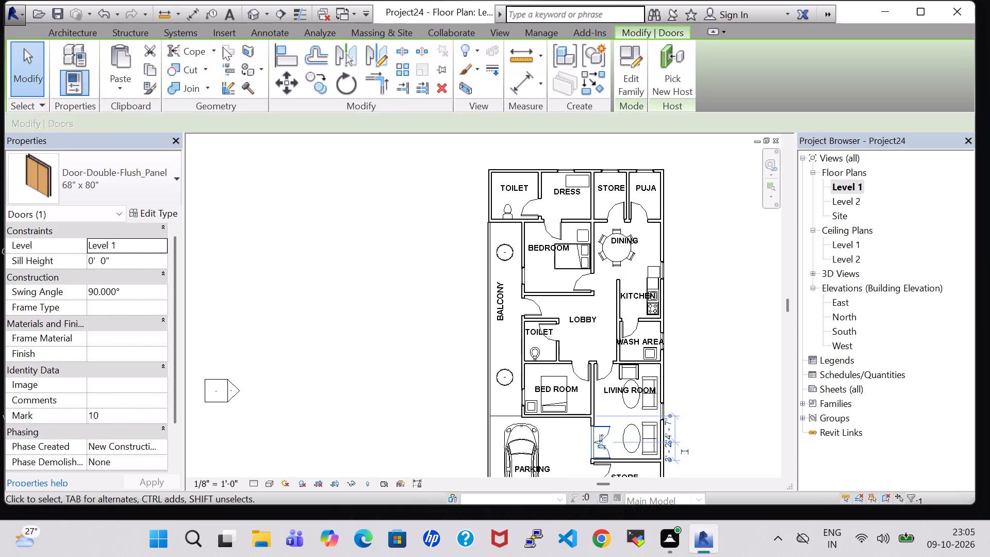
pyautogui.click(153, 73)
pyautogui.click(123, 73)
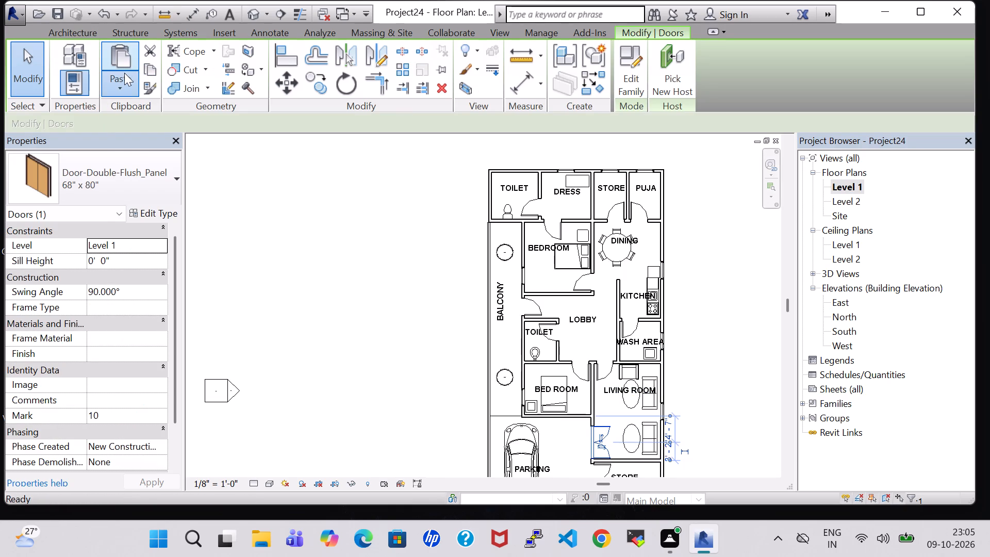
pyautogui.click(181, 139)
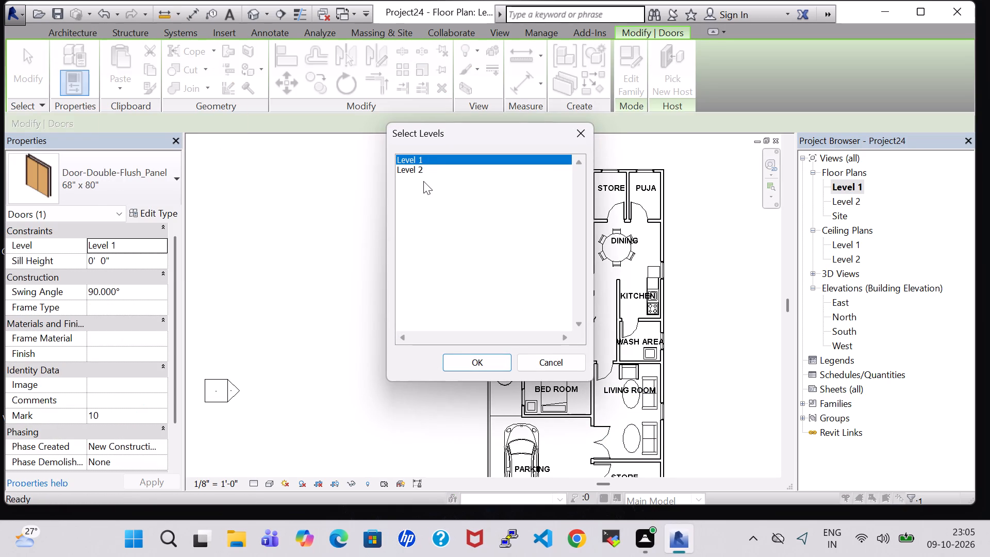
pyautogui.click(423, 169)
pyautogui.click(463, 366)
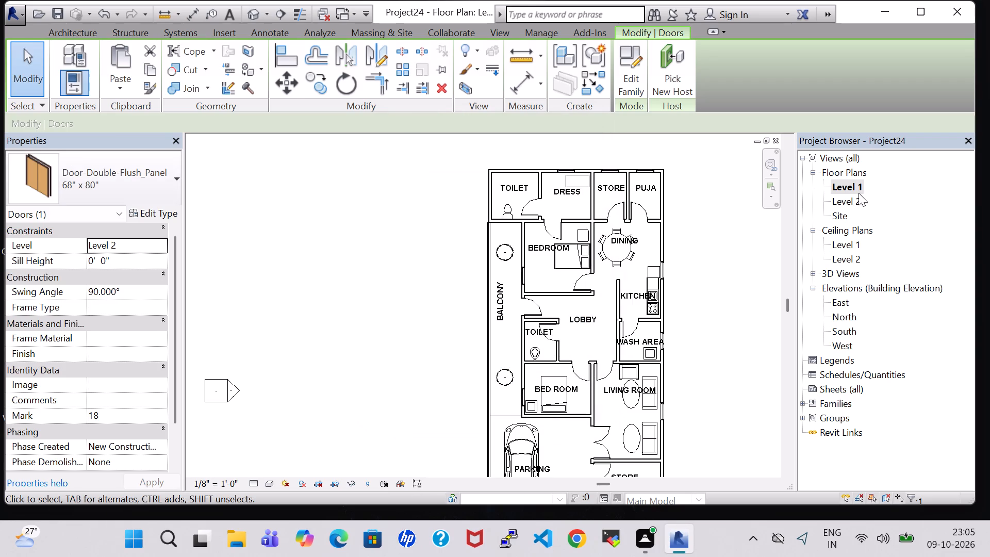
pyautogui.doubleClick(853, 204)
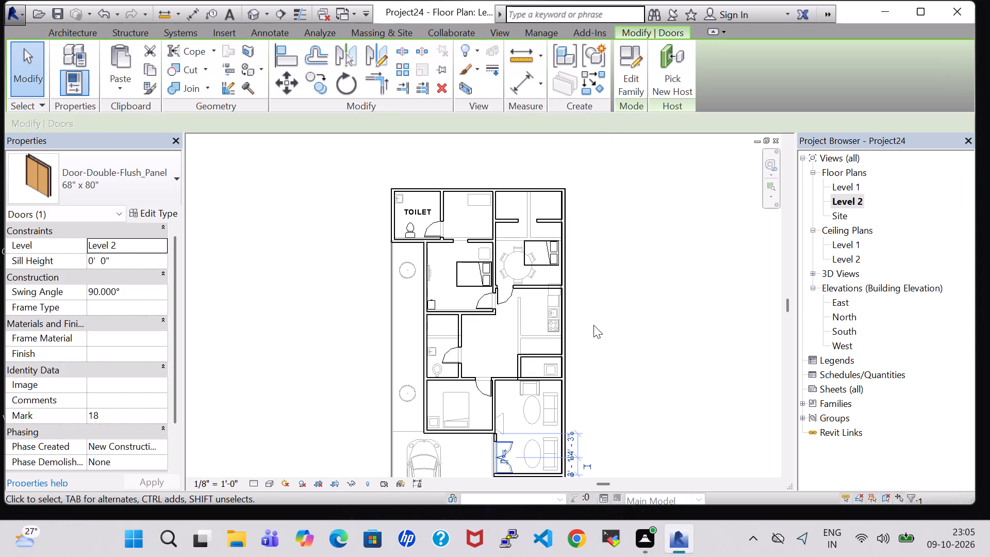
pyautogui.scroll(-1, 593, 325)
pyautogui.scroll(3, 593, 325)
pyautogui.click(613, 333)
# Place tagged rooms in the space beside the top toilet, the top-right compartment and the right bedroom with the bed.
pyautogui.scroll(1, 613, 333)
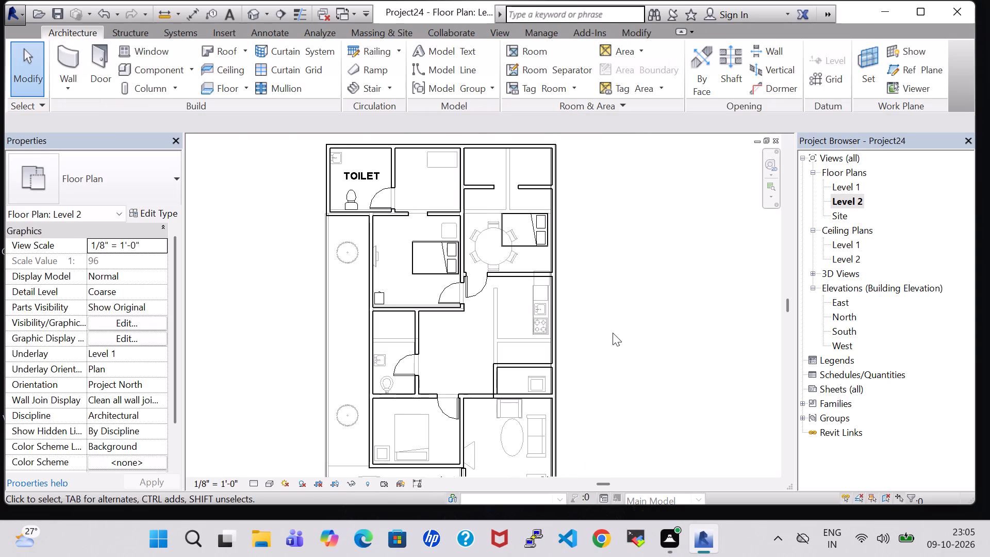
pyautogui.scroll(1, 613, 333)
pyautogui.scroll(-4, 625, 162)
pyautogui.moveTo(630, 245); pyautogui.dragTo(624, 171, button='middle')
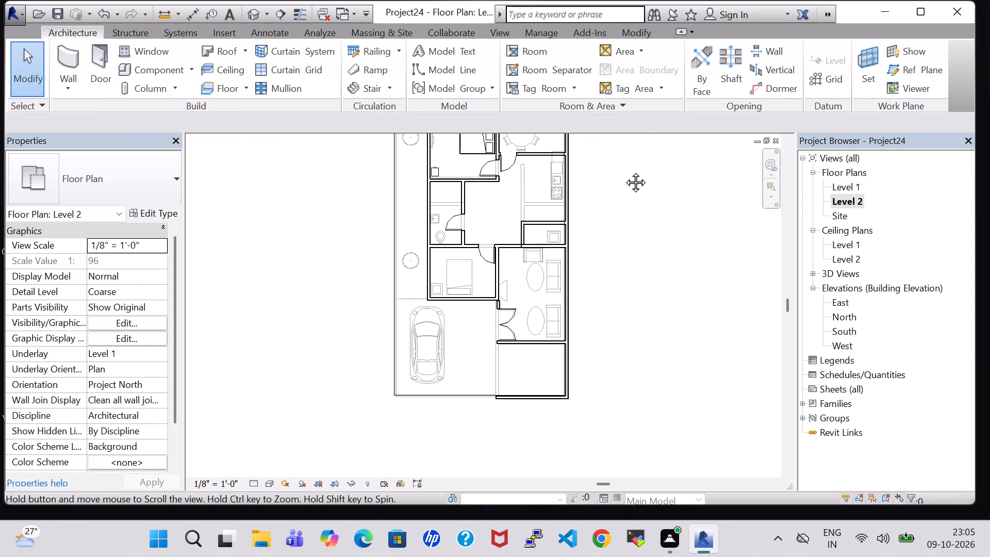
pyautogui.moveTo(624, 171); pyautogui.dragTo(624, 170, button='middle')
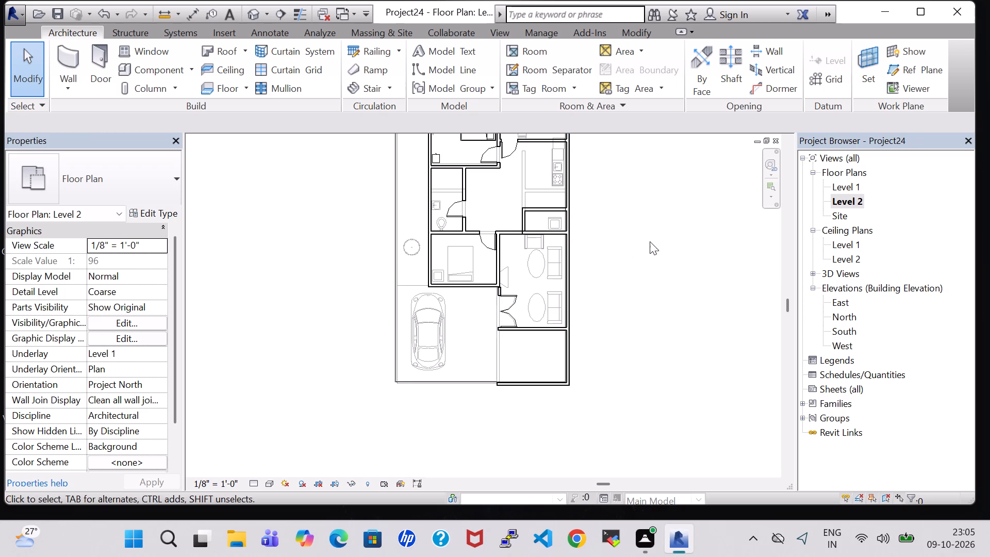
pyautogui.moveTo(650, 241); pyautogui.dragTo(662, 425, button='middle')
pyautogui.scroll(1, 662, 371)
pyautogui.click(540, 46)
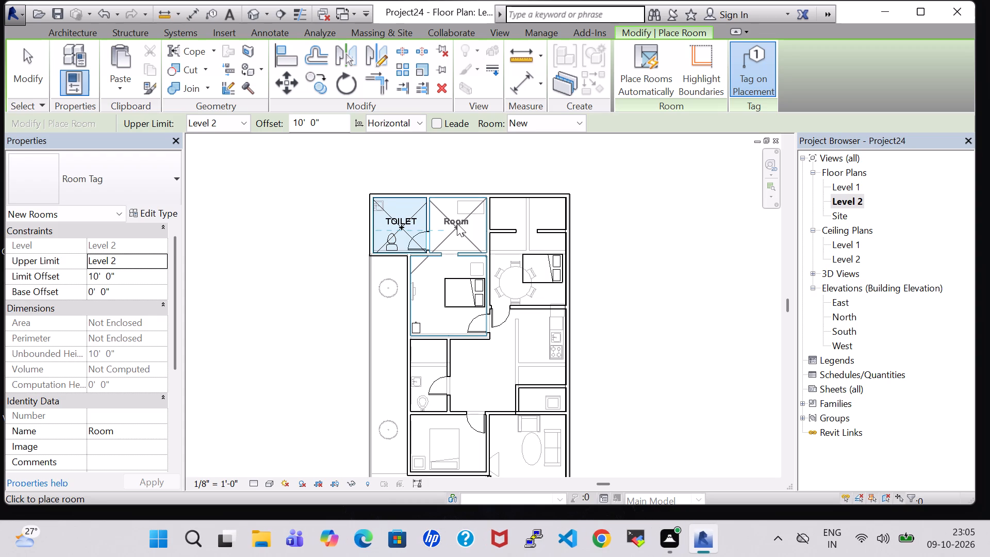
pyautogui.click(457, 223)
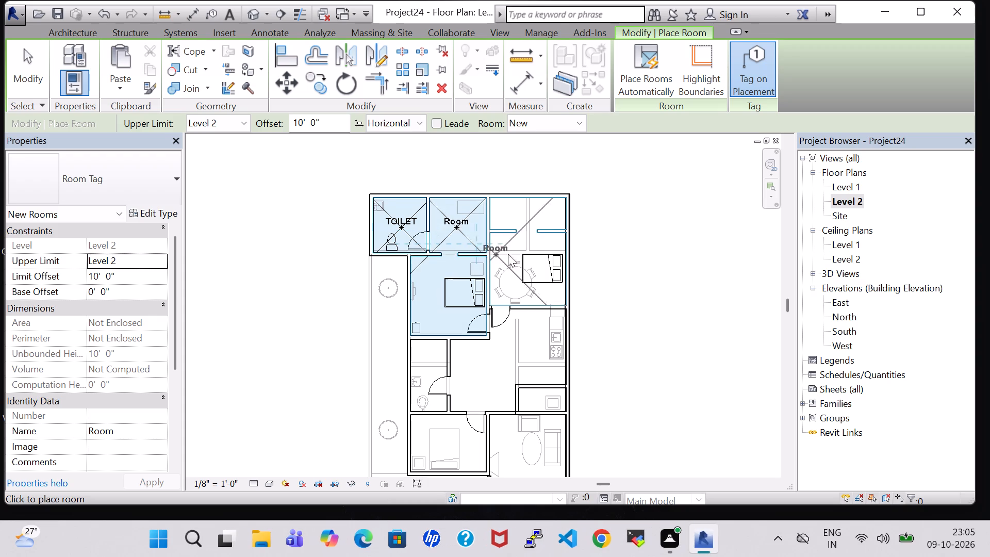
pyautogui.click(524, 215)
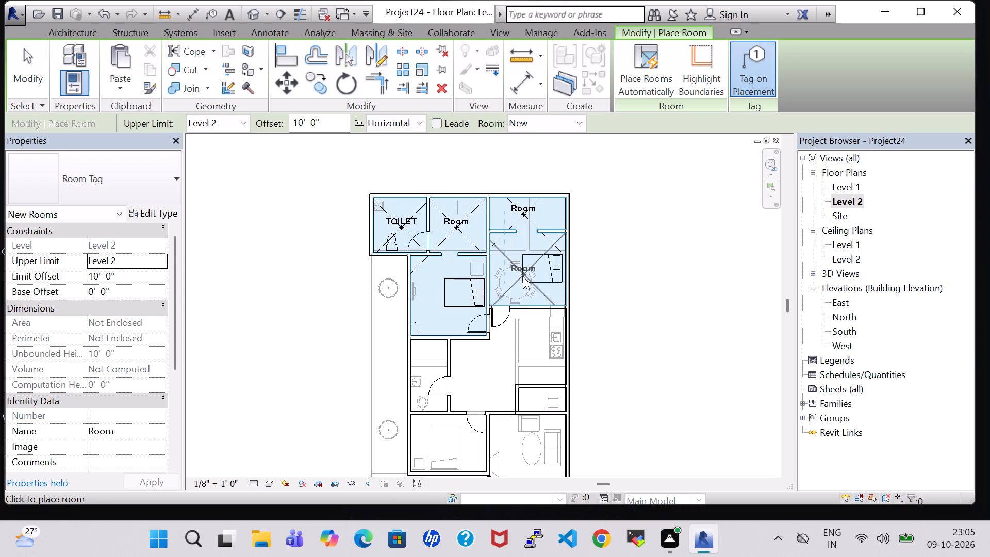
pyautogui.click(523, 278)
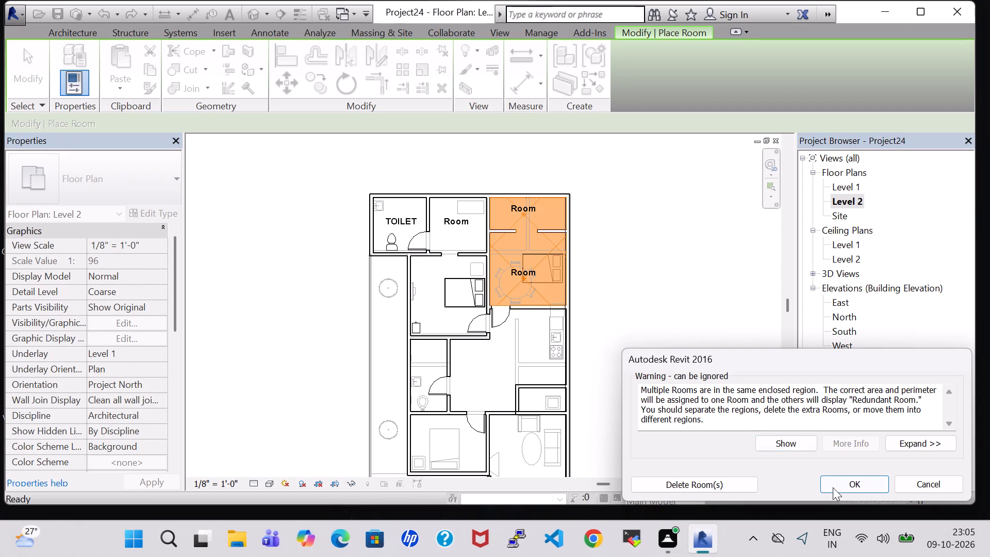
pyautogui.click(833, 487)
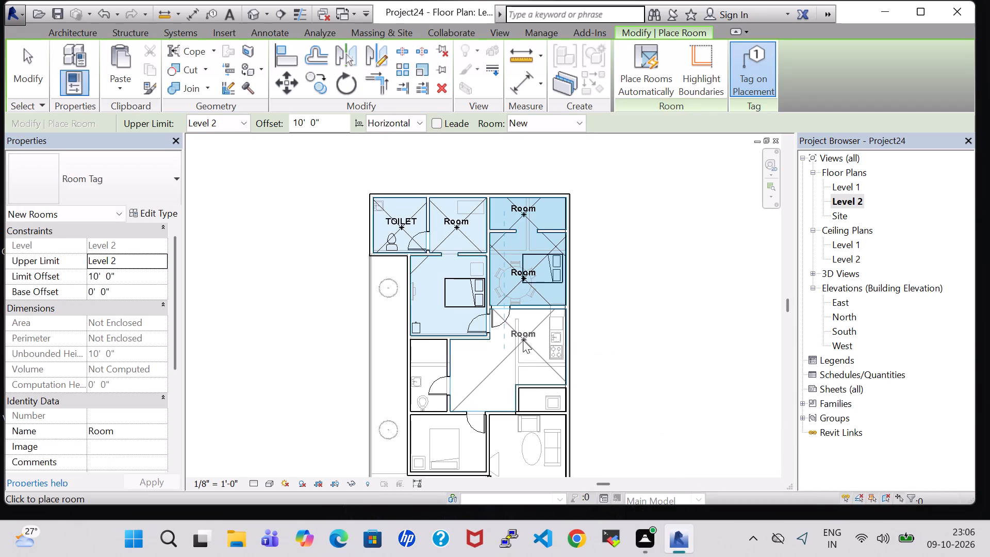
# Place tagged rooms in the kitchen area, lobby, lower toilet, lower-left bedroom, living room and small wash area.
pyautogui.click(523, 340)
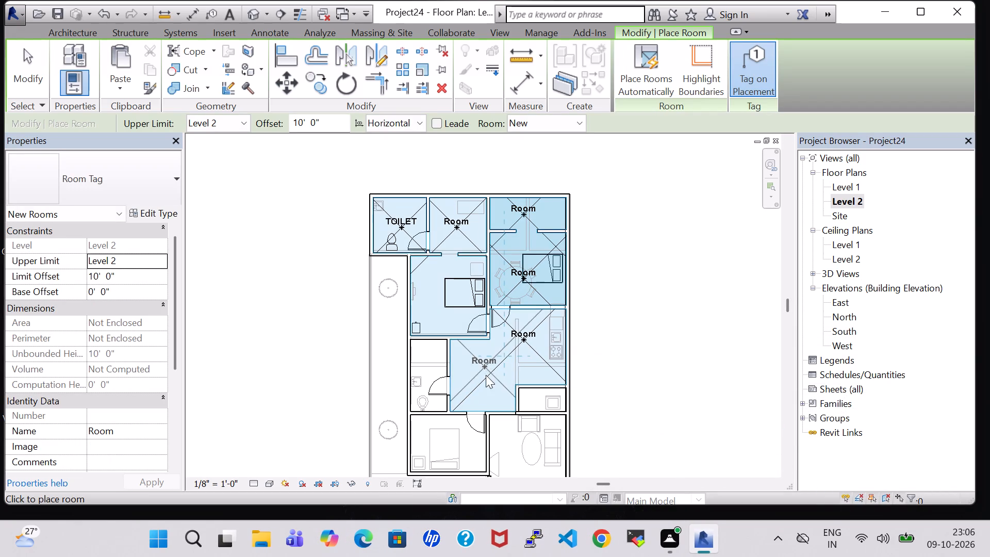
pyautogui.click(486, 380)
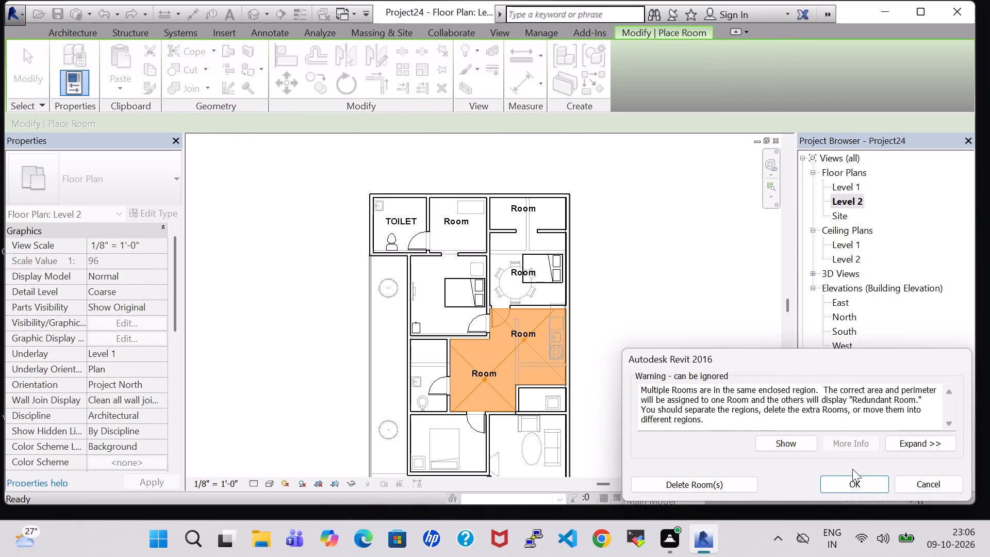
pyautogui.click(858, 480)
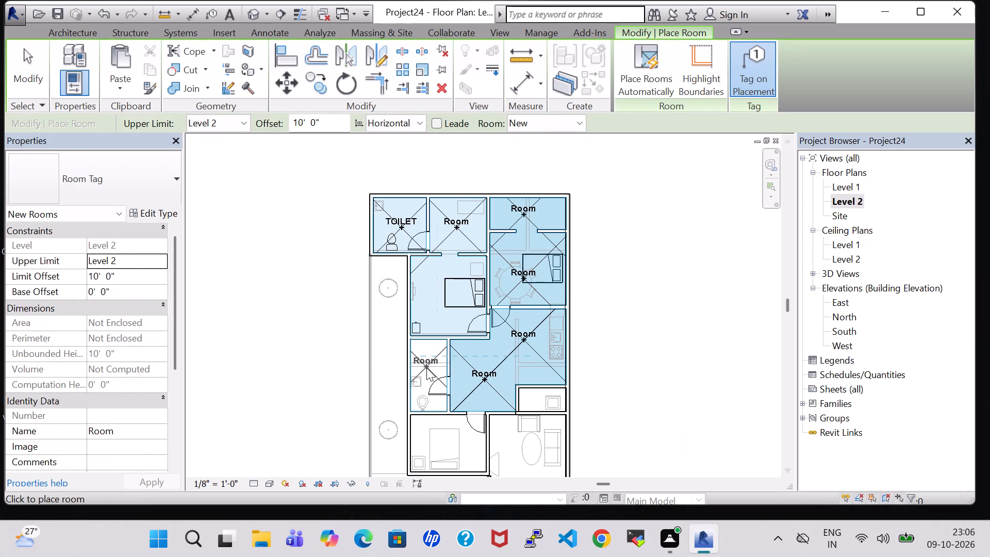
pyautogui.click(432, 366)
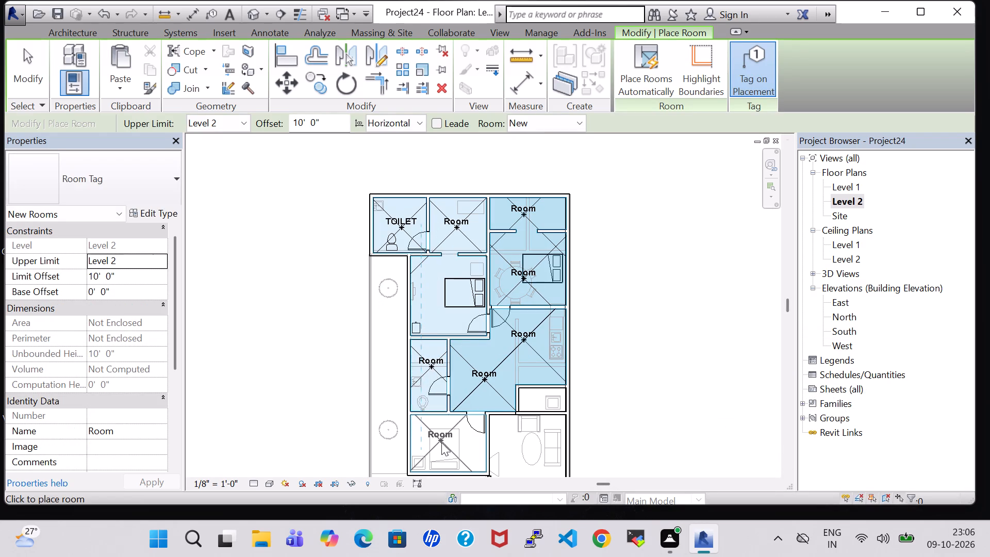
pyautogui.click(443, 445)
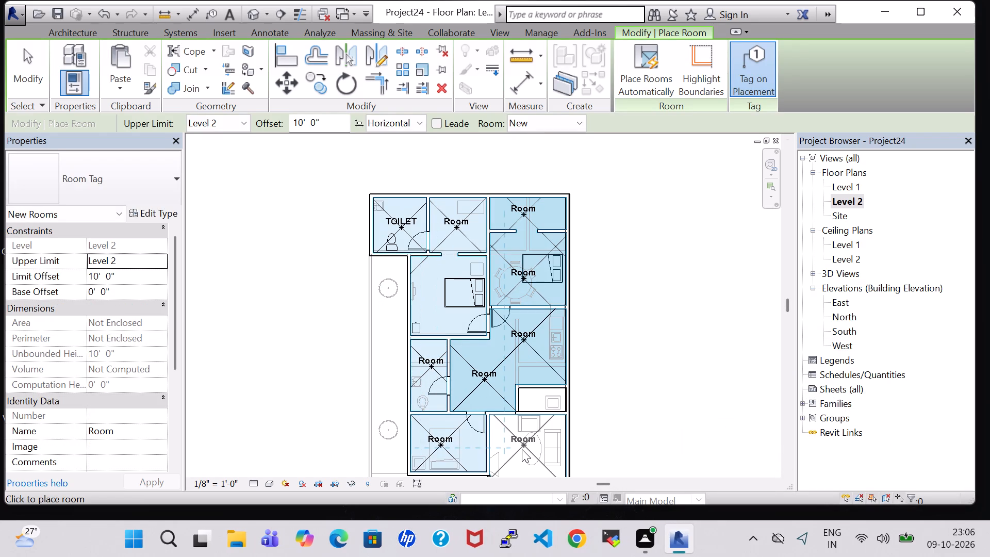
pyautogui.click(522, 449)
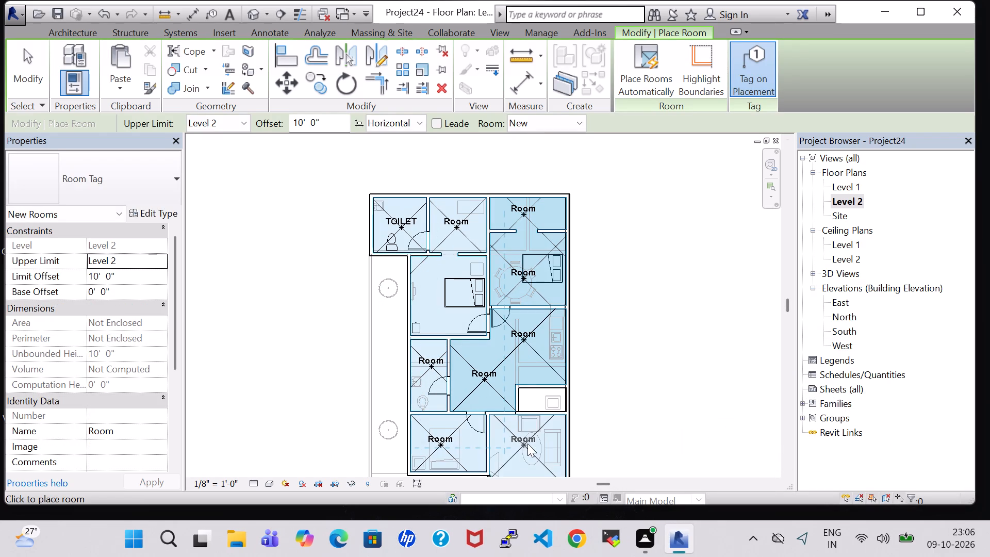
pyautogui.click(538, 409)
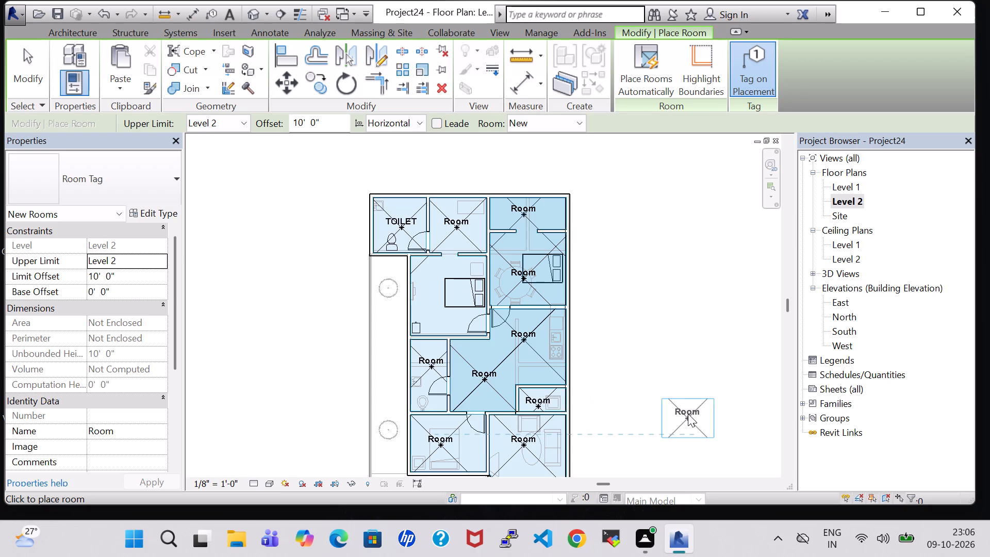
# Place tagged rooms over the car parking area and the left balcony strip, and end room placement.
pyautogui.scroll(-3, 688, 414)
pyautogui.moveTo(688, 414); pyautogui.dragTo(675, 323, button='middle')
pyautogui.middleClick(671, 314)
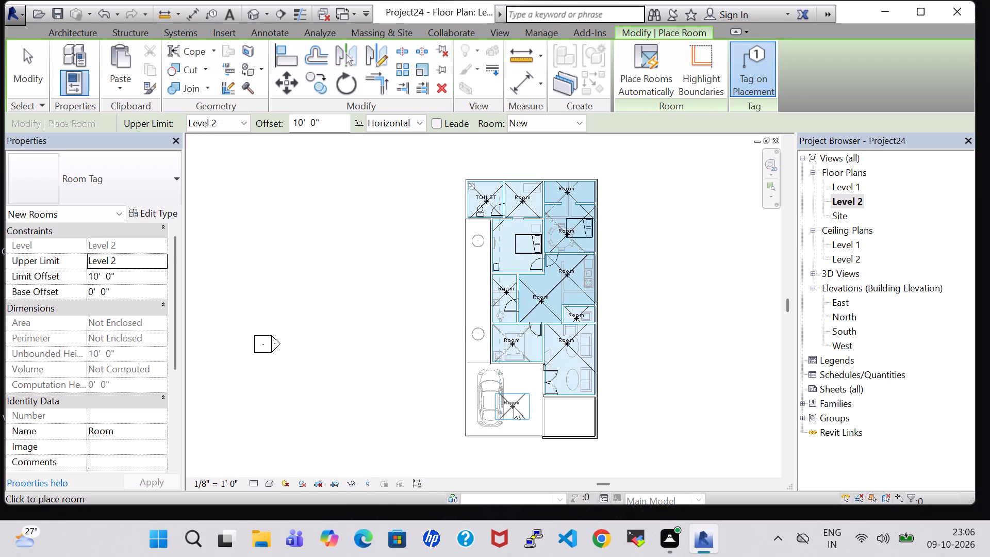
pyautogui.click(514, 406)
pyautogui.click(958, 427)
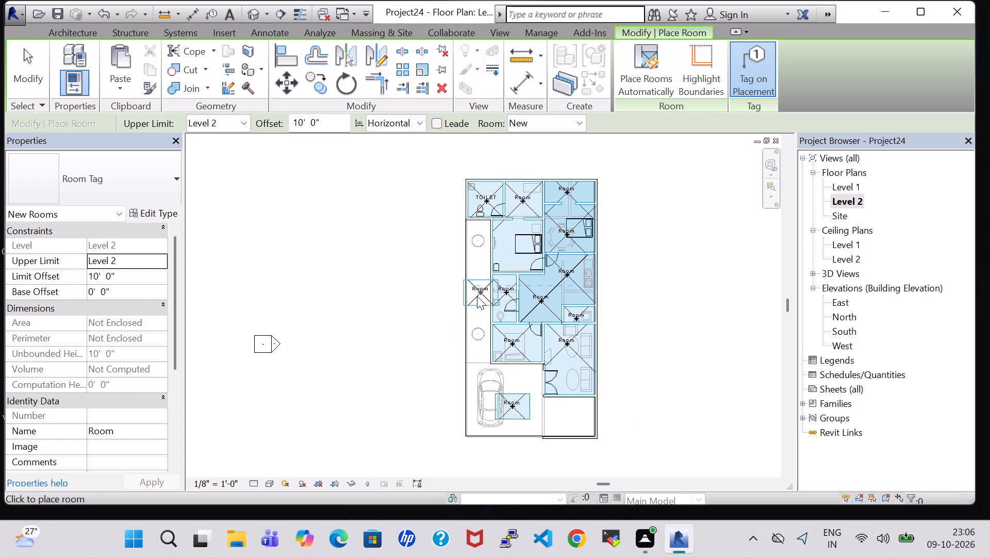
pyautogui.click(477, 296)
pyautogui.click(962, 436)
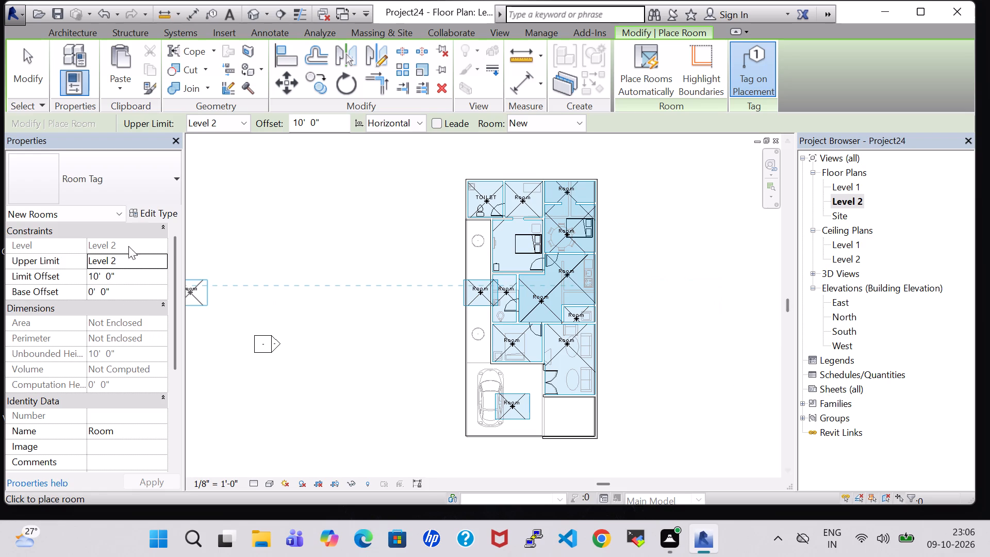
pyautogui.press('Escape')
pyautogui.click(139, 214)
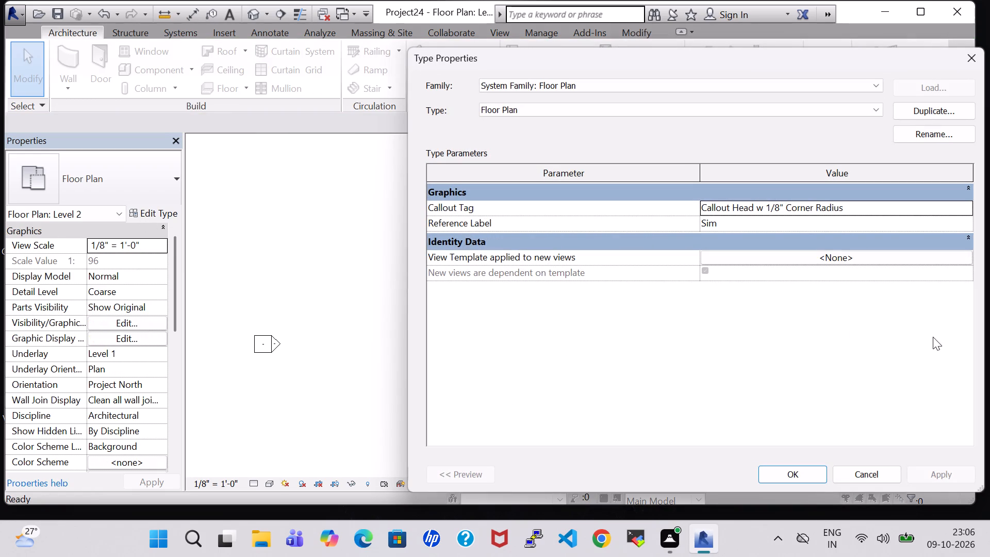
pyautogui.click(979, 59)
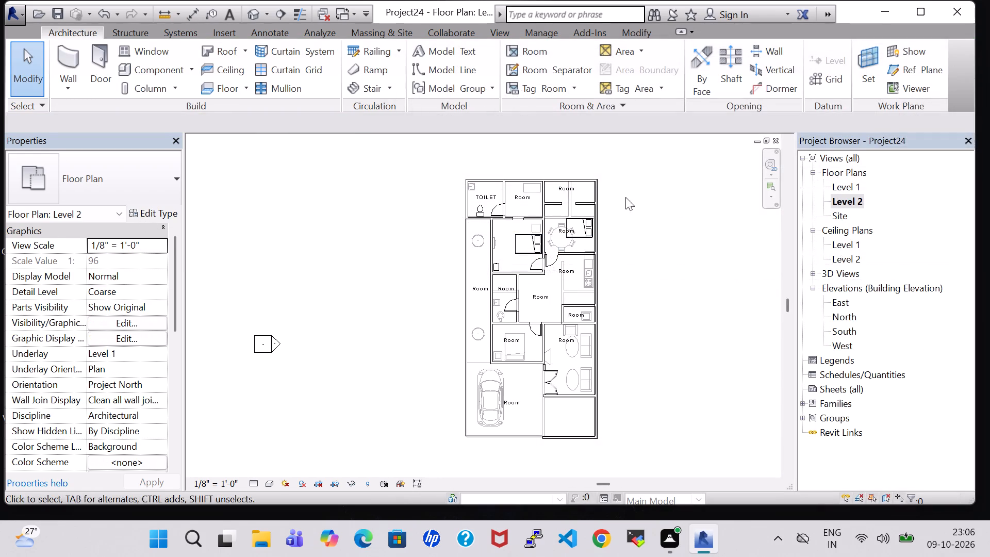
# Rename the room beside the top toilet as DRESS.
pyautogui.click(516, 198)
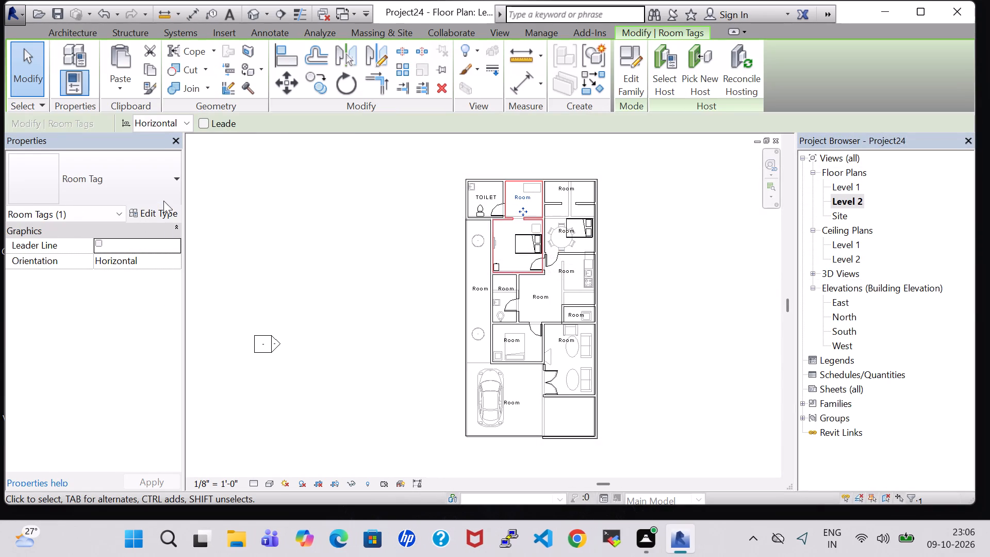
pyautogui.click(166, 217)
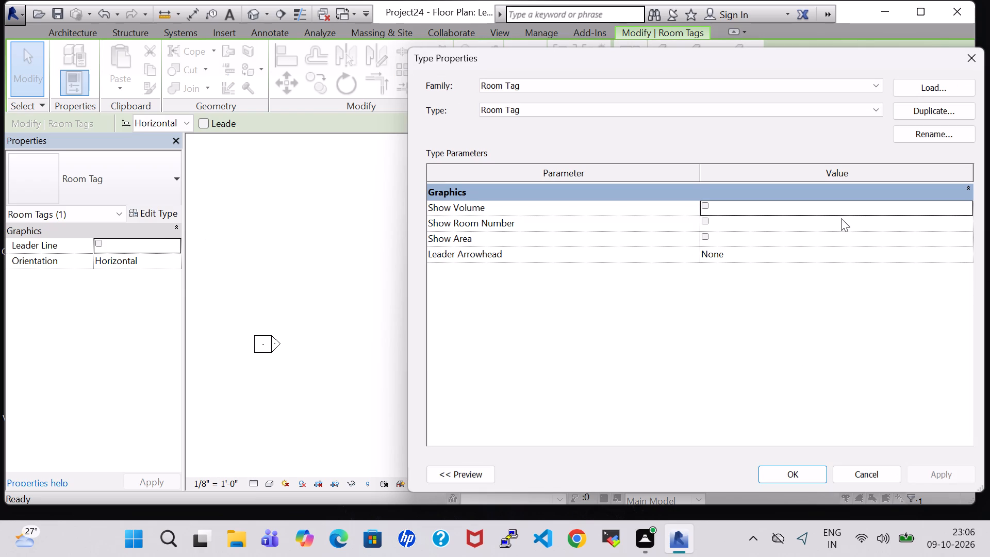
pyautogui.click(782, 470)
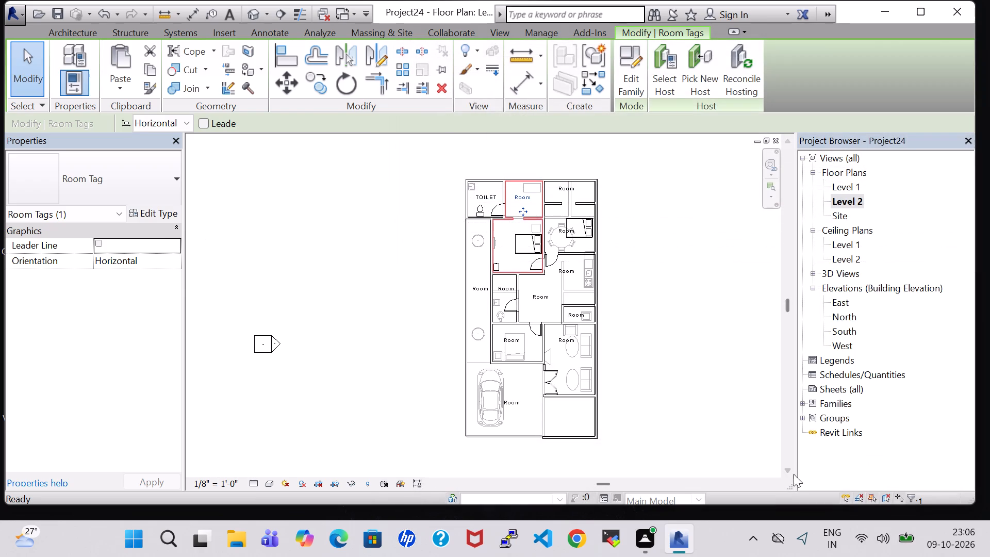
pyautogui.scroll(5, 548, 297)
pyautogui.moveTo(738, 271); pyautogui.dragTo(747, 434, button='middle')
pyautogui.scroll(1, 746, 396)
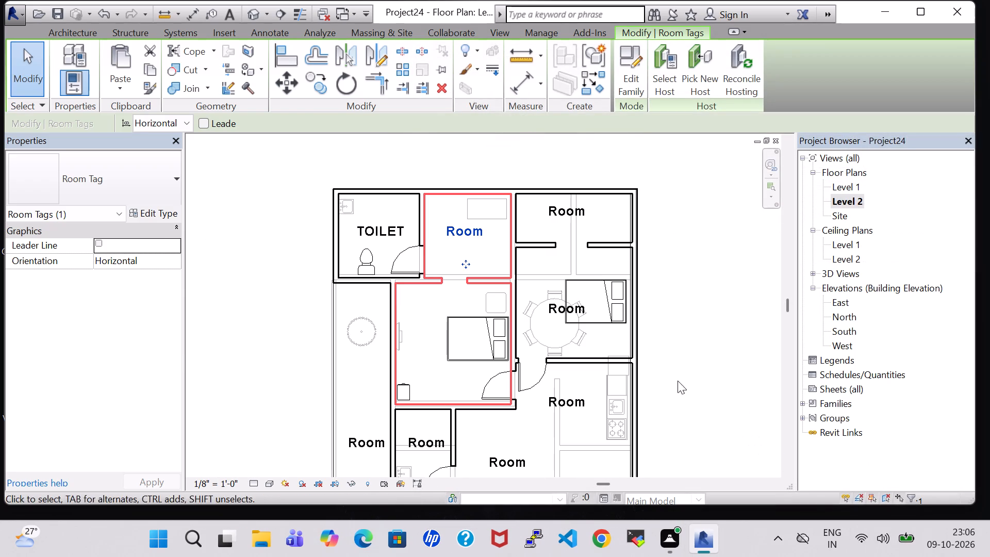
pyautogui.doubleClick(463, 230)
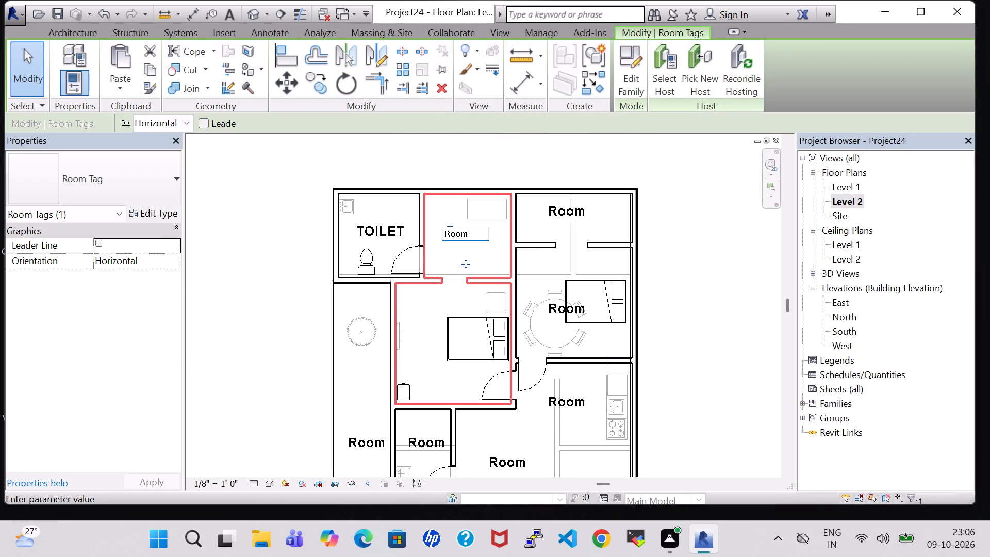
pyautogui.press('Right')
pyautogui.press('BackSpace')
pyautogui.press('BackSpace')
pyautogui.press('BackSpace')
pyautogui.press('BackSpace')
pyautogui.press('BackSpace')
pyautogui.press('BackSpace')
pyautogui.press('BackSpace')
pyautogui.press('BackSpace')
pyautogui.press('BackSpace')
pyautogui.press('BackSpace')
pyautogui.write('DRES')
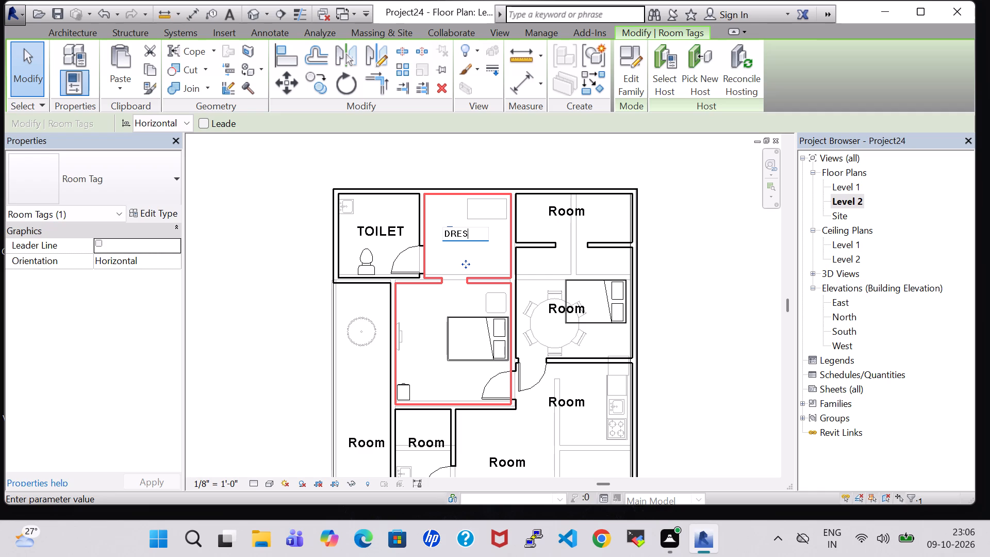
pyautogui.press('s')
pyautogui.press('Return')
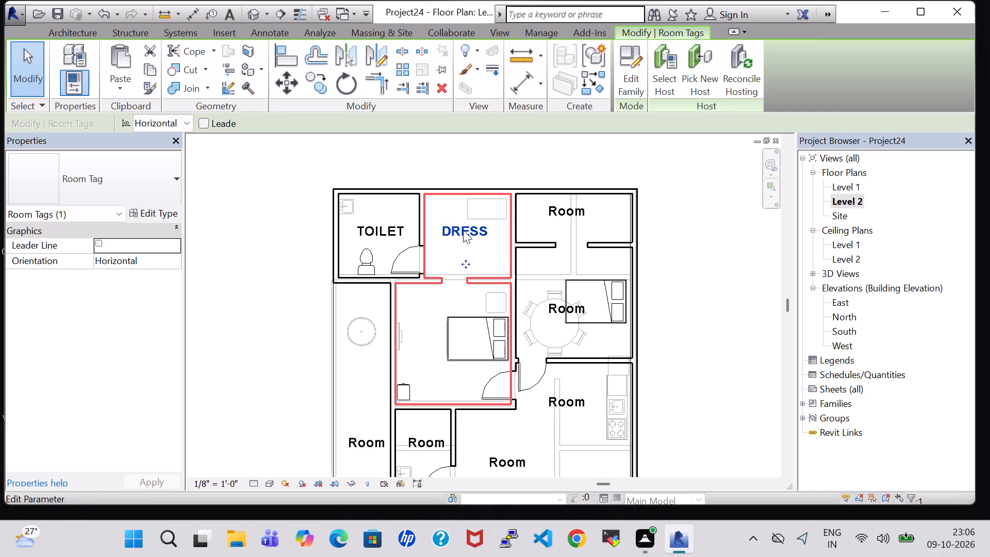
# Rename the top-right compartment's room tag as BALCONY.
pyautogui.doubleClick(578, 209)
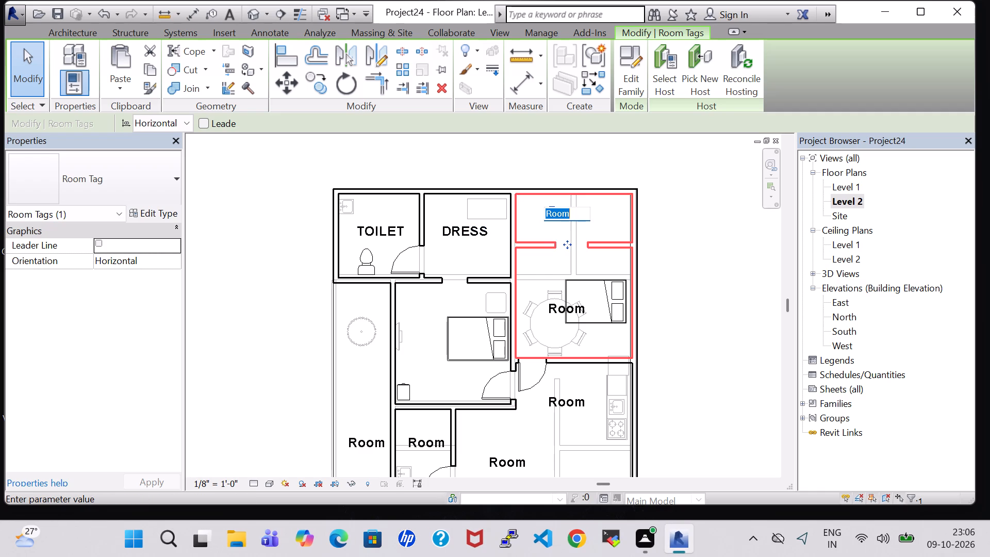
pyautogui.press('BackSpace')
pyautogui.write('BALCONY')
pyautogui.press('Return')
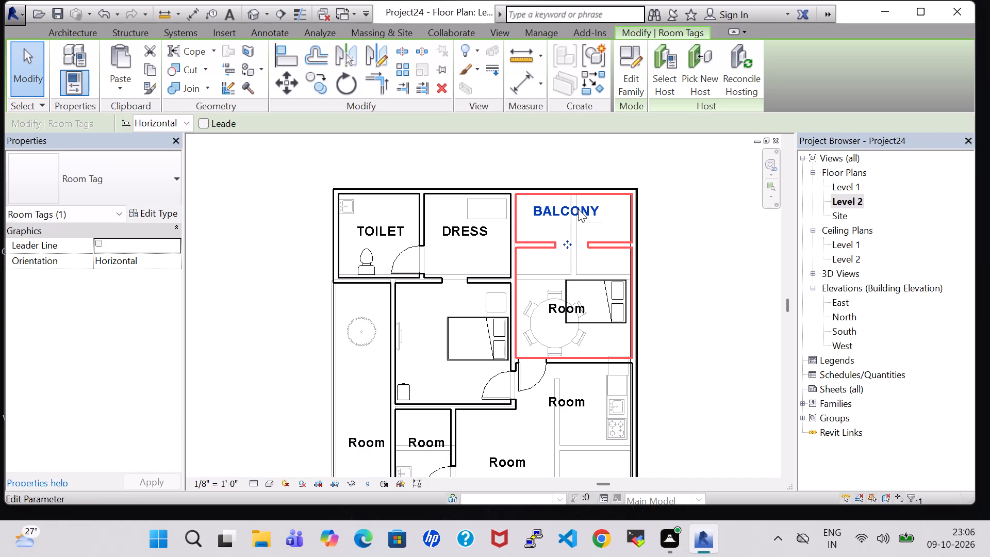
# Rename the right-hand room with the bed, below the balcony, as BEDROOM and clear the selection.
pyautogui.scroll(-2, 607, 225)
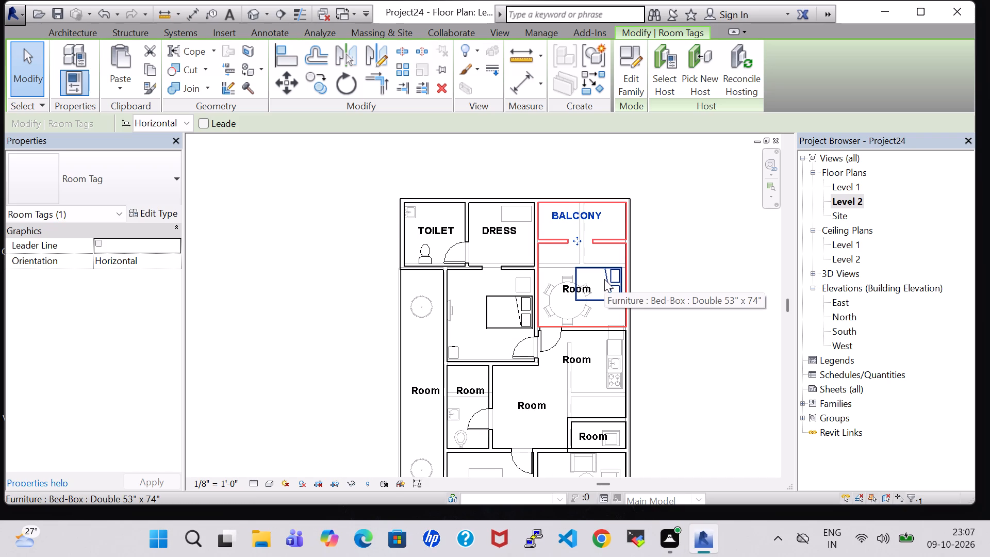
pyautogui.doubleClick(568, 284)
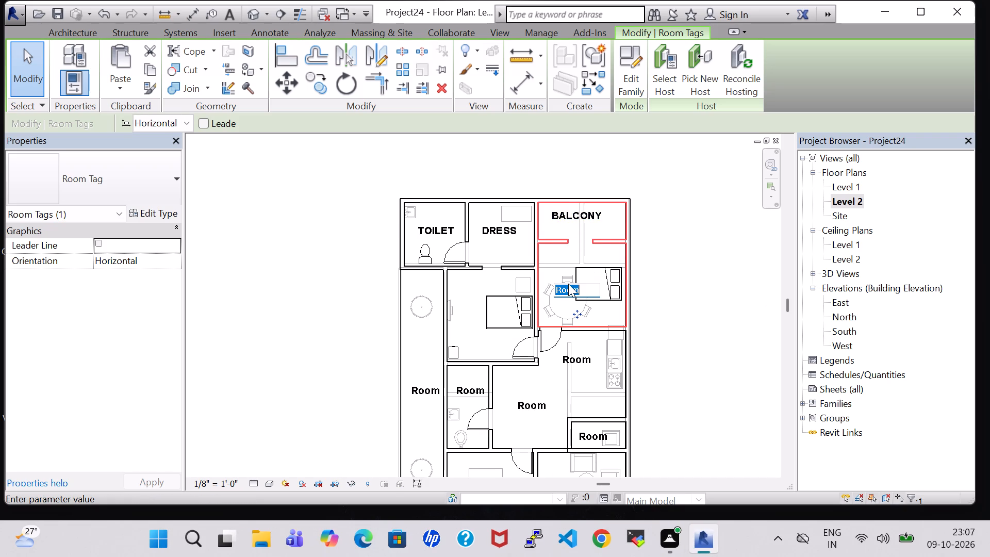
pyautogui.press('BackSpace')
pyautogui.write('BEDROOM')
pyautogui.press('Return')
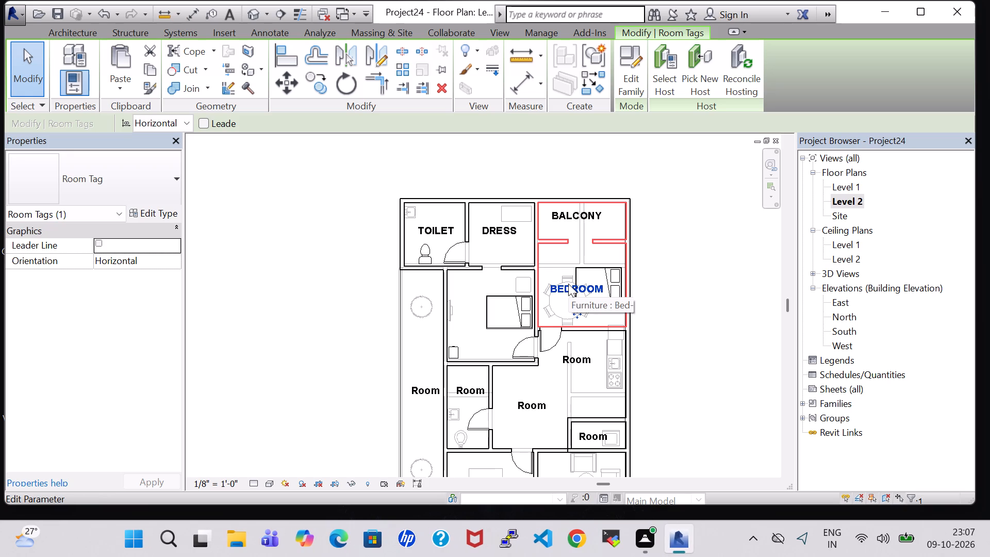
pyautogui.click(698, 262)
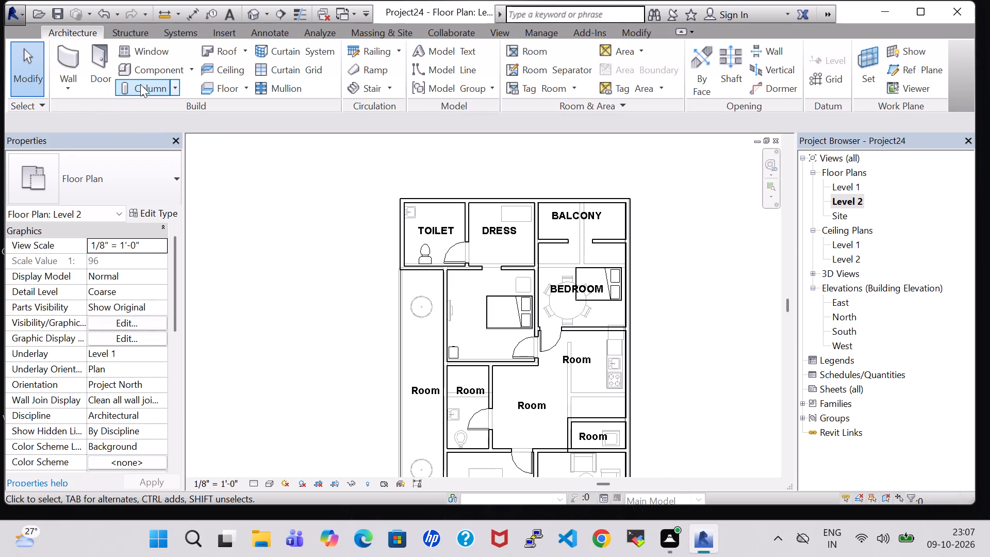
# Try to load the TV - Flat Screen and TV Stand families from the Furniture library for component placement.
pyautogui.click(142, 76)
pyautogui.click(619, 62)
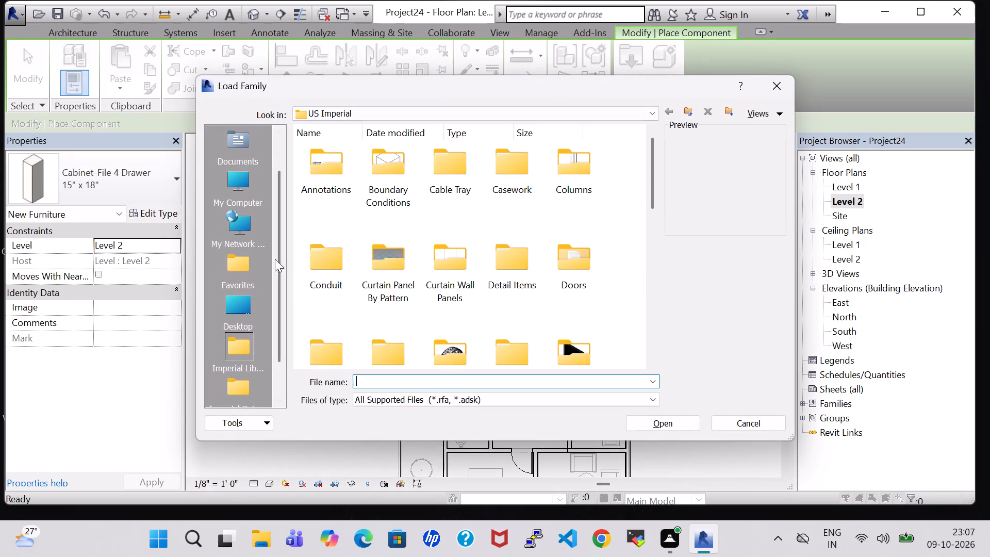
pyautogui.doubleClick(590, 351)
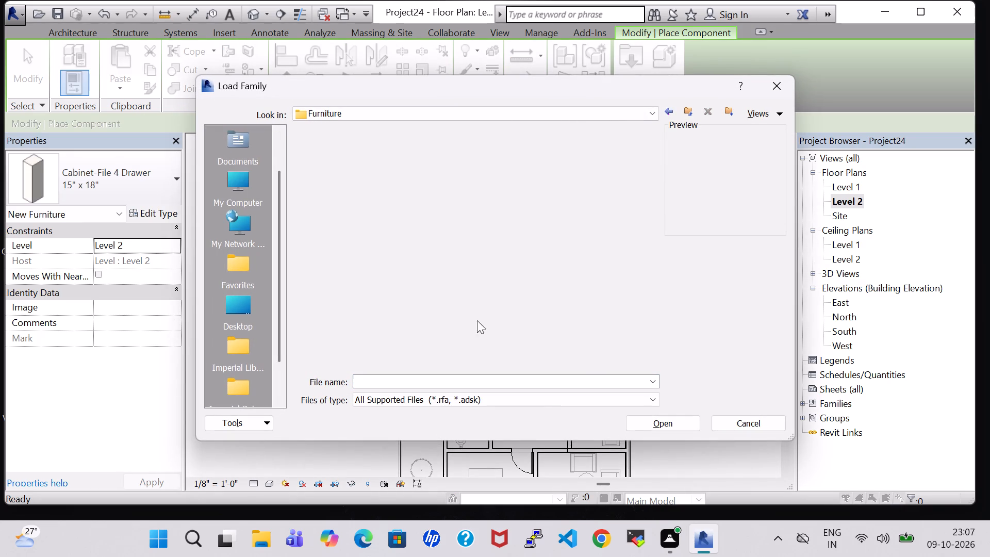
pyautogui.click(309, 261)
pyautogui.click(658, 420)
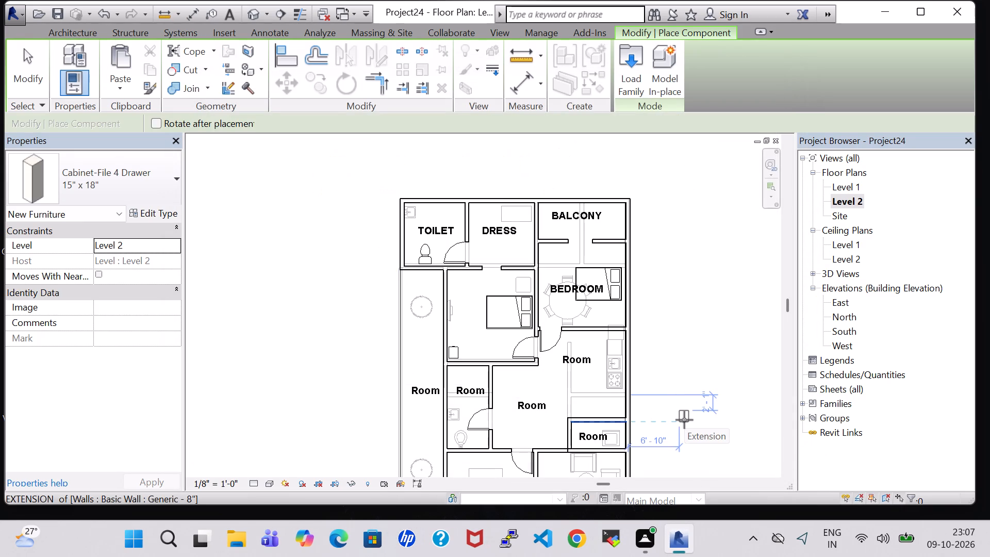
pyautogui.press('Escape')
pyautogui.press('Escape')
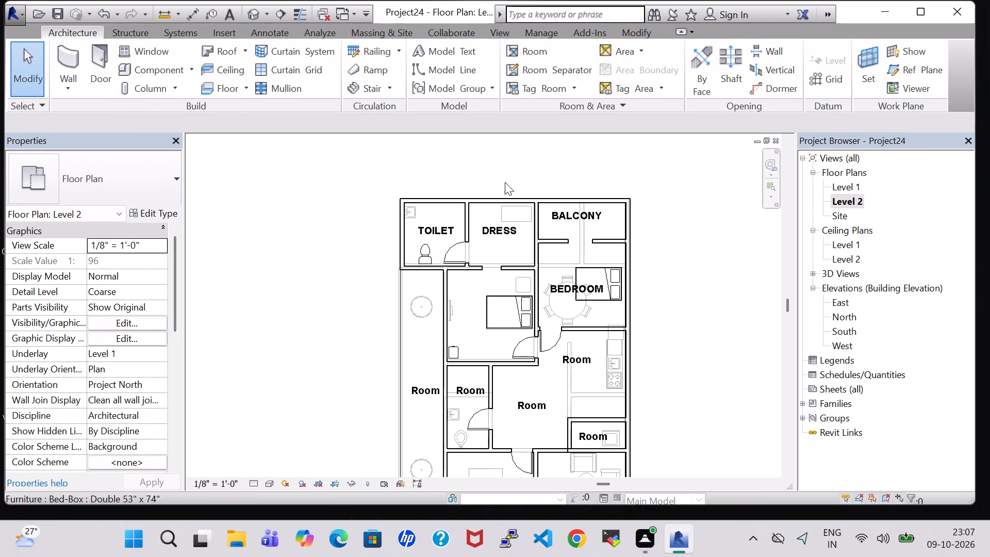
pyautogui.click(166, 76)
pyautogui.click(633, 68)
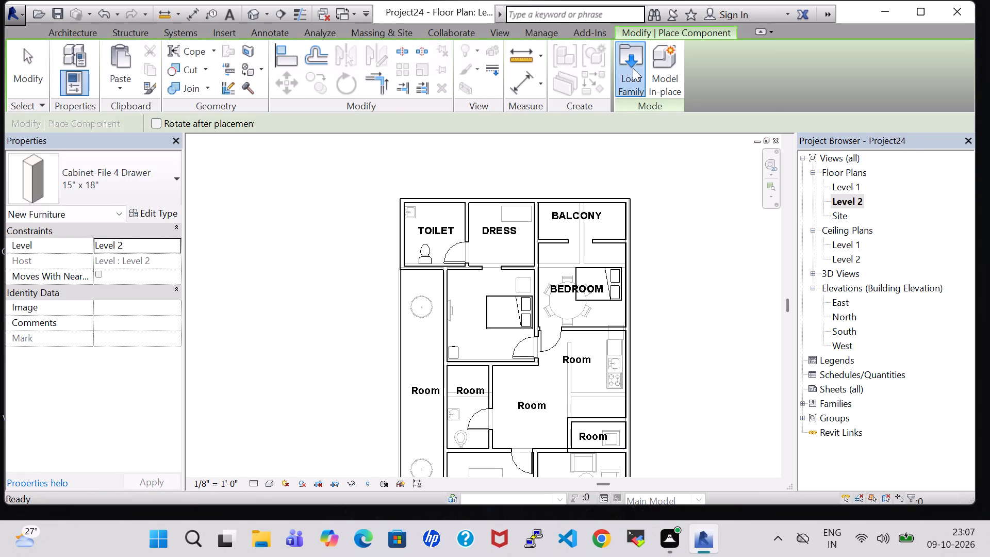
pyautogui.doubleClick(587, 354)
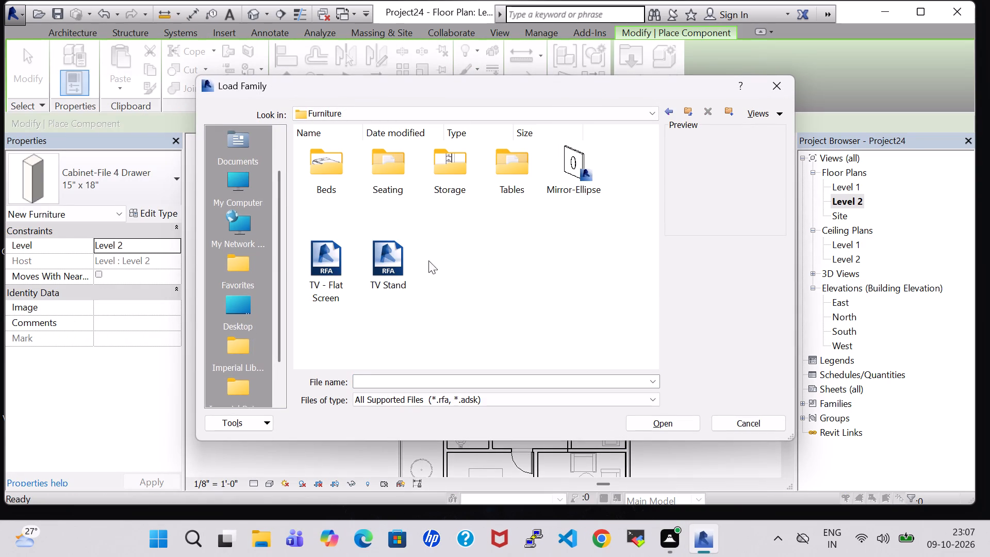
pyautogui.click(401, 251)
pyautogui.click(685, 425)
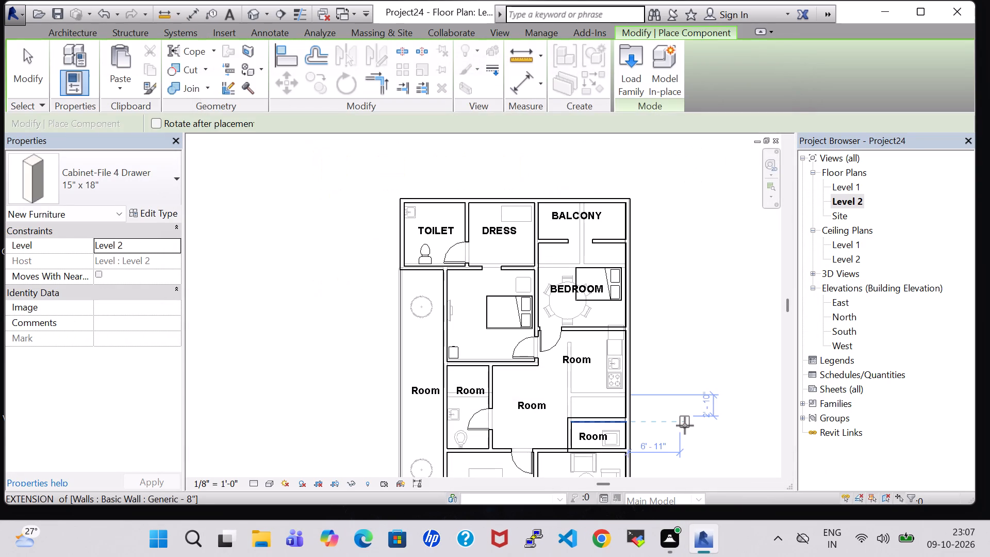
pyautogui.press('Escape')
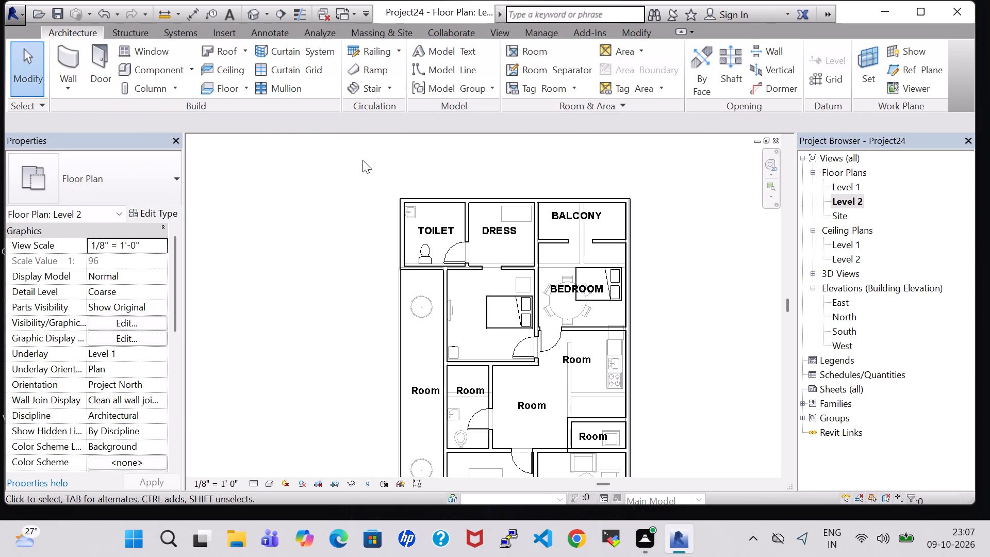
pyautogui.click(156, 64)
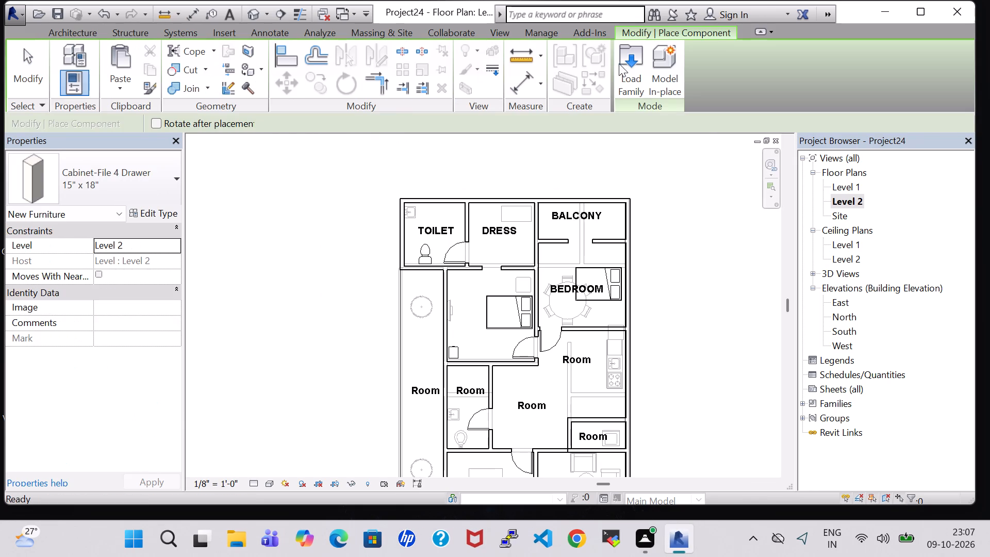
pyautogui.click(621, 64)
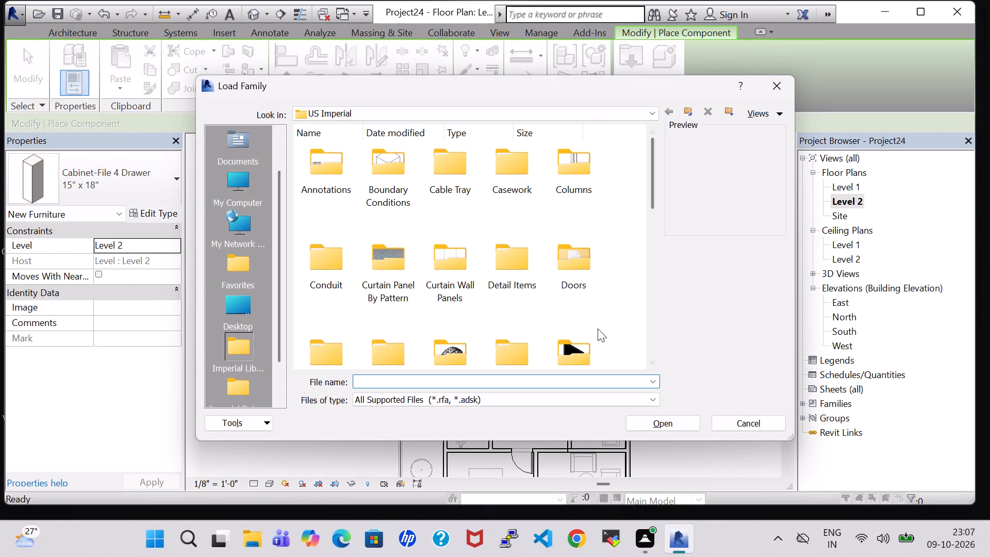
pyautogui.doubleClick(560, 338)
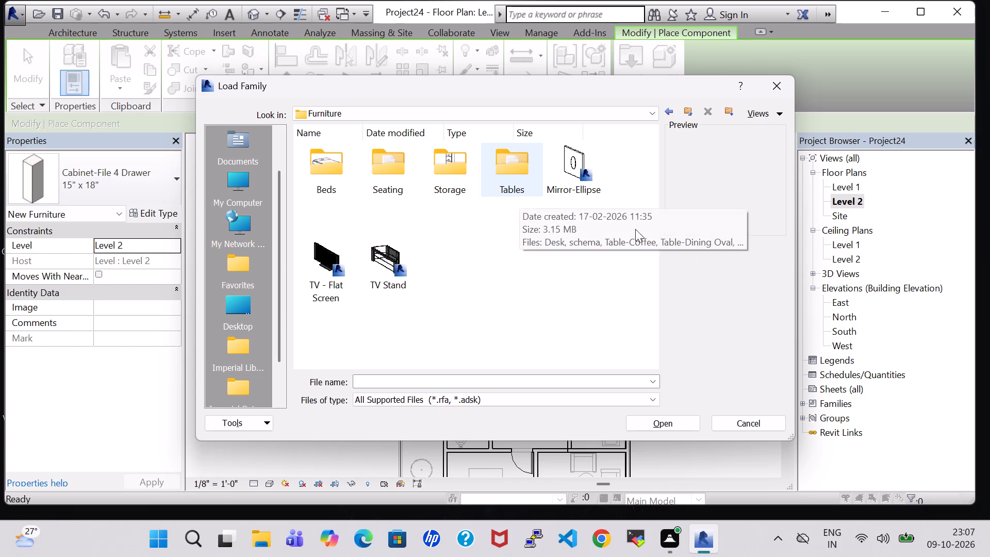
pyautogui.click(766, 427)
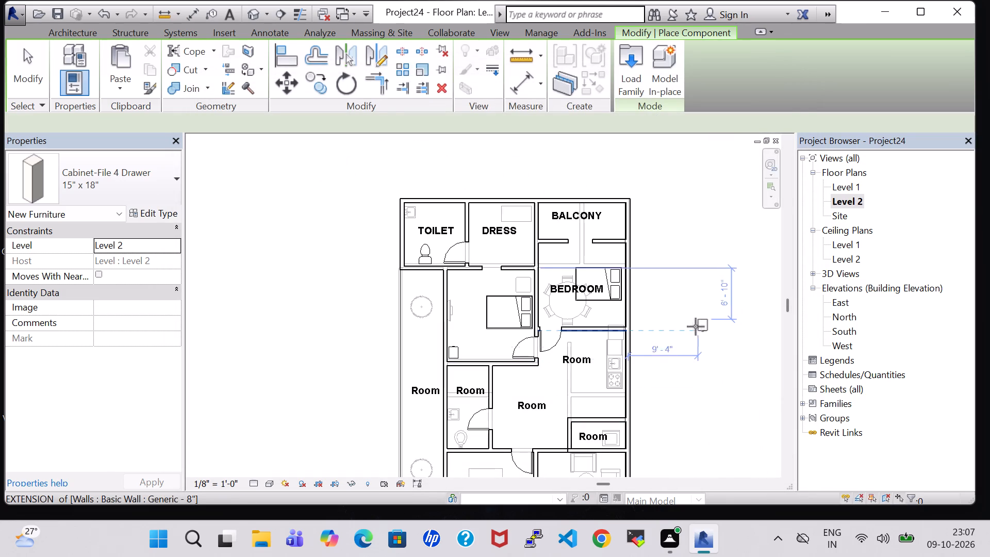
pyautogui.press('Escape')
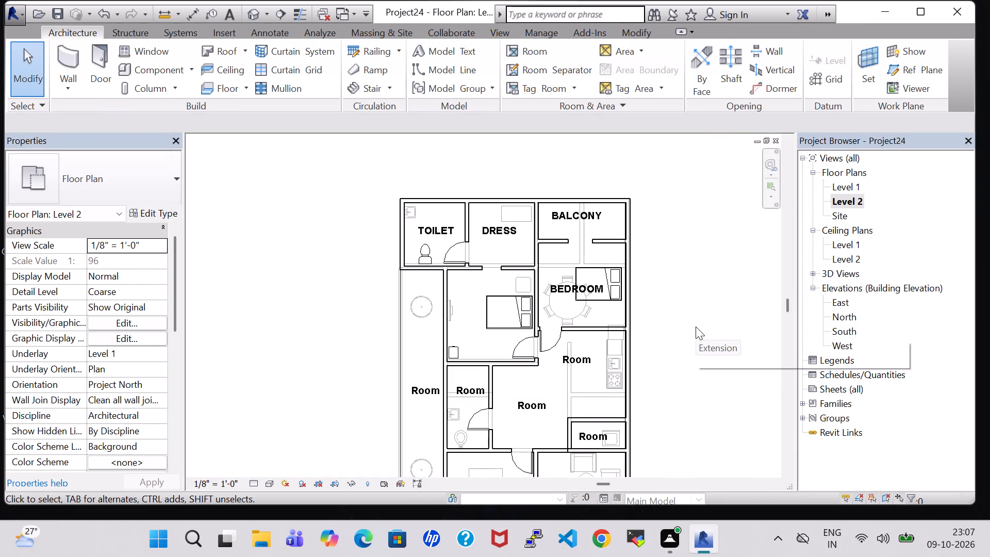
# Copy the Level 1 kitchen's Kitchenette - Medium, paste it aligned onto Level 2, and return to the Level 2 plan.
pyautogui.scroll(-1, 696, 326)
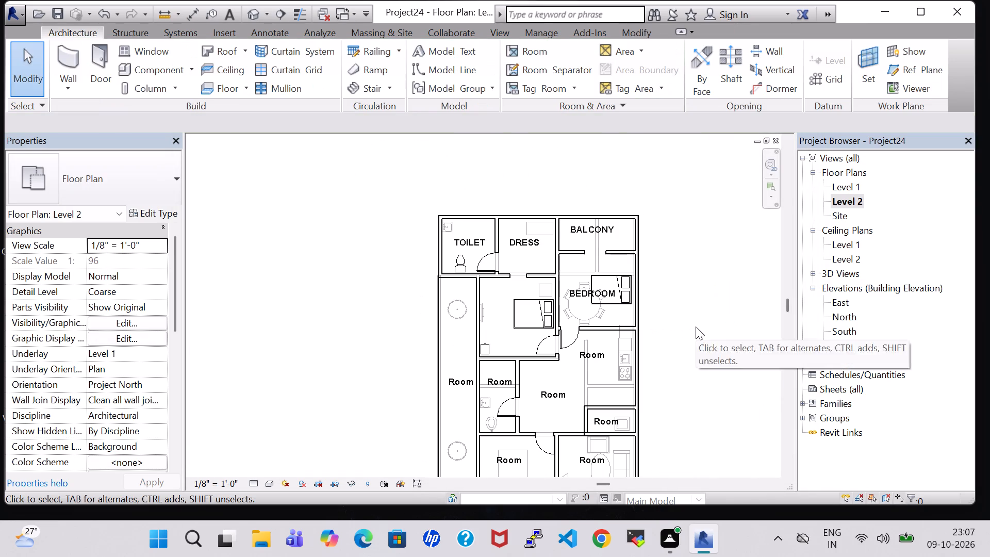
pyautogui.moveTo(696, 326); pyautogui.dragTo(672, 245, button='middle')
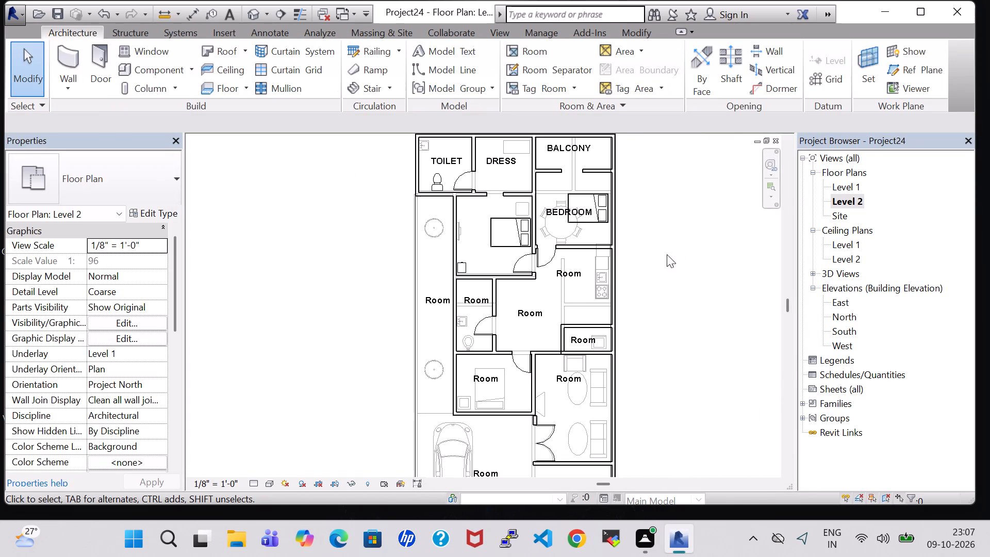
pyautogui.doubleClick(841, 190)
pyautogui.click(655, 286)
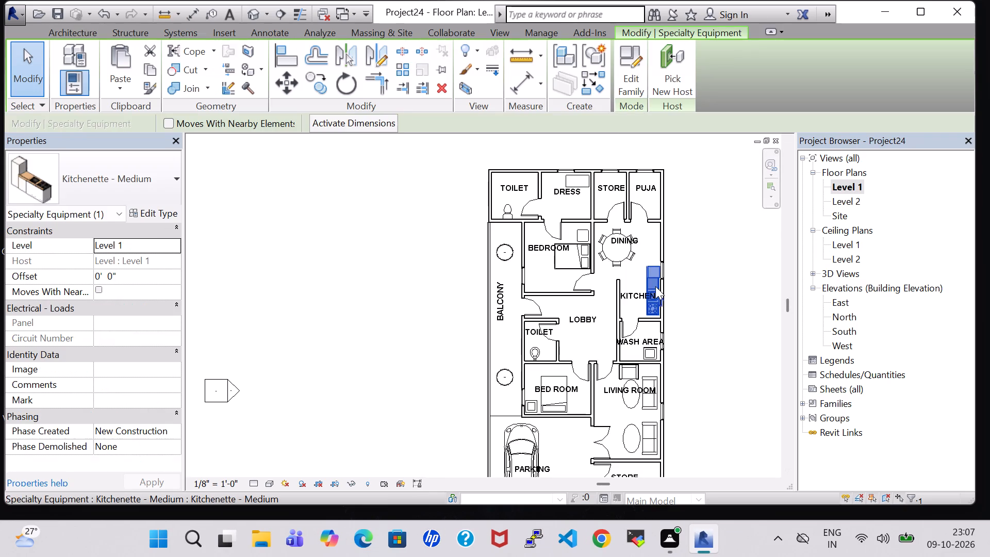
pyautogui.click(154, 66)
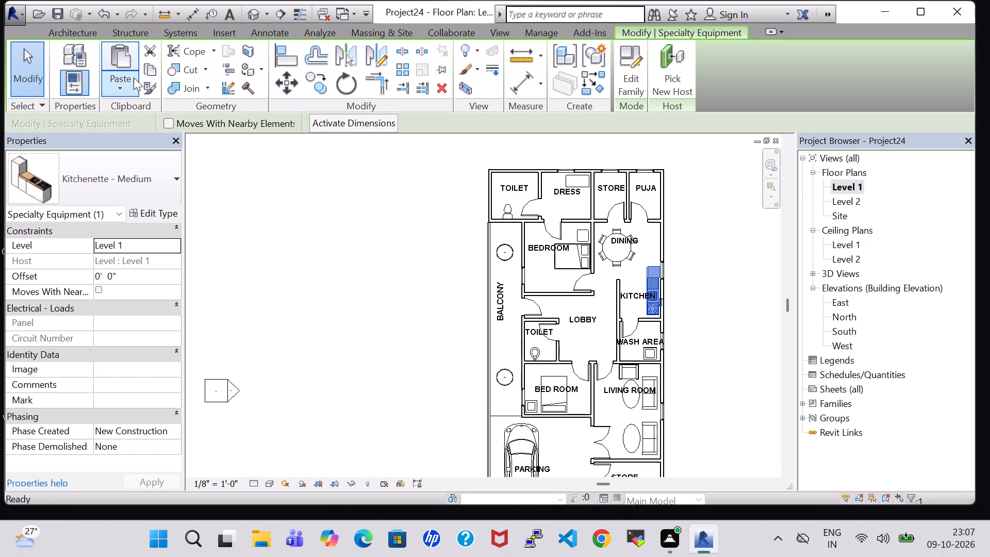
pyautogui.click(134, 77)
pyautogui.click(174, 153)
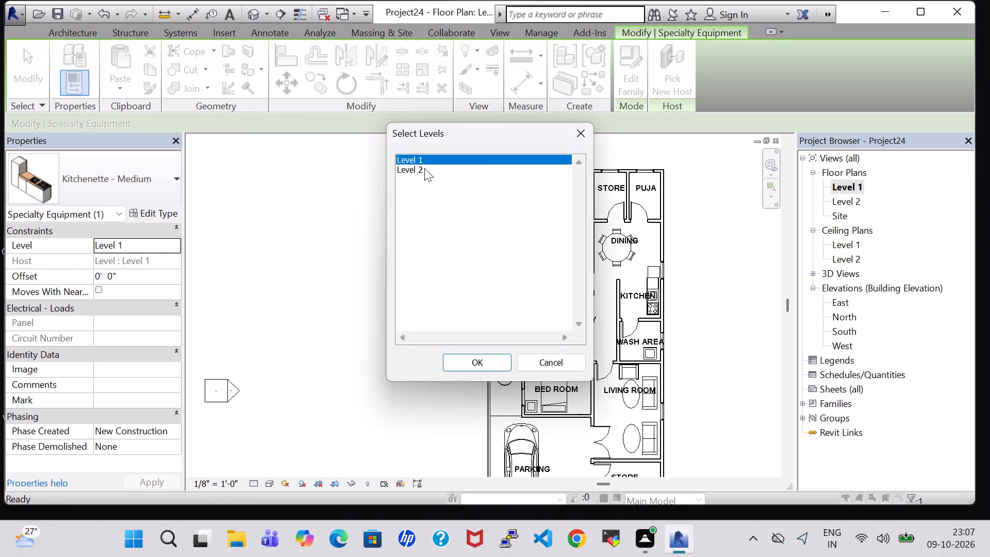
pyautogui.click(424, 168)
pyautogui.click(475, 364)
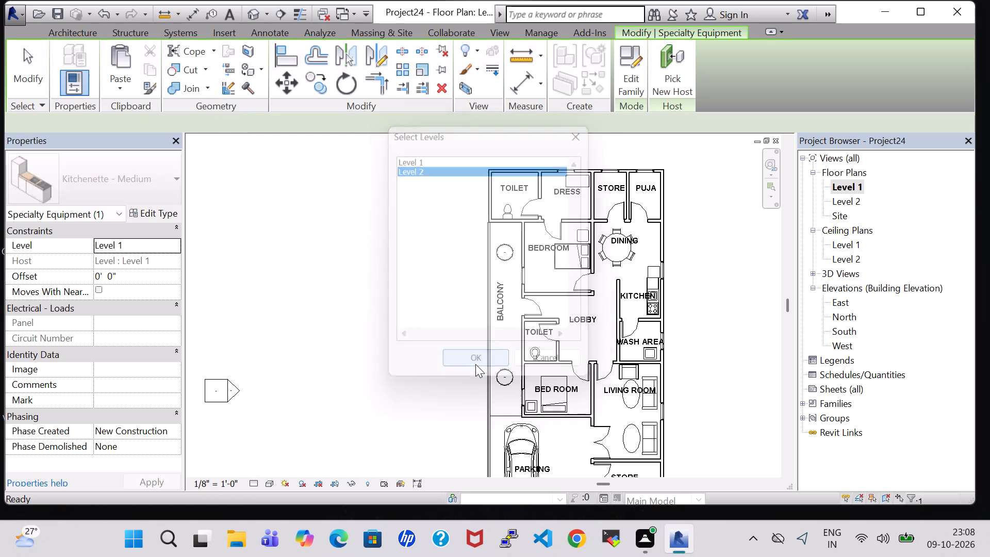
pyautogui.doubleClick(847, 205)
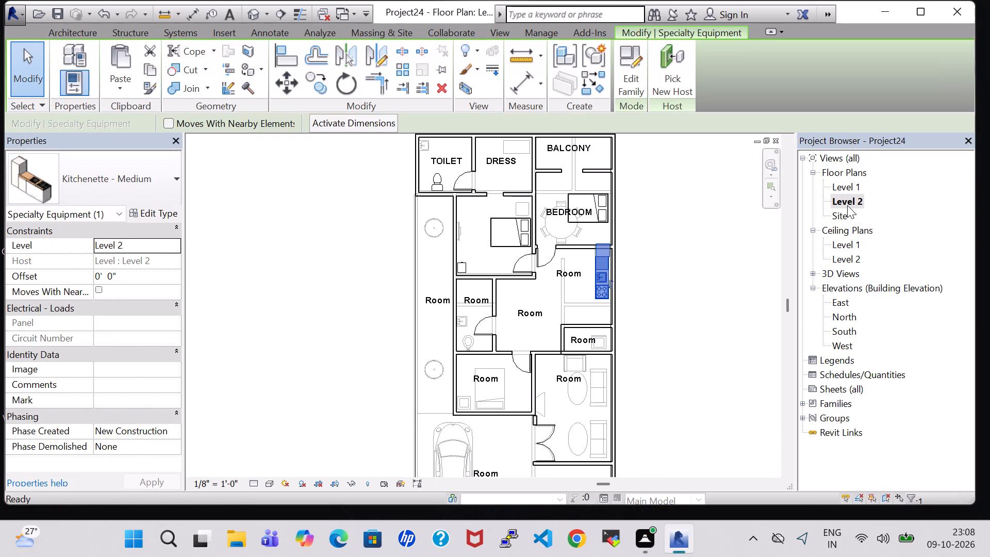
pyautogui.click(651, 280)
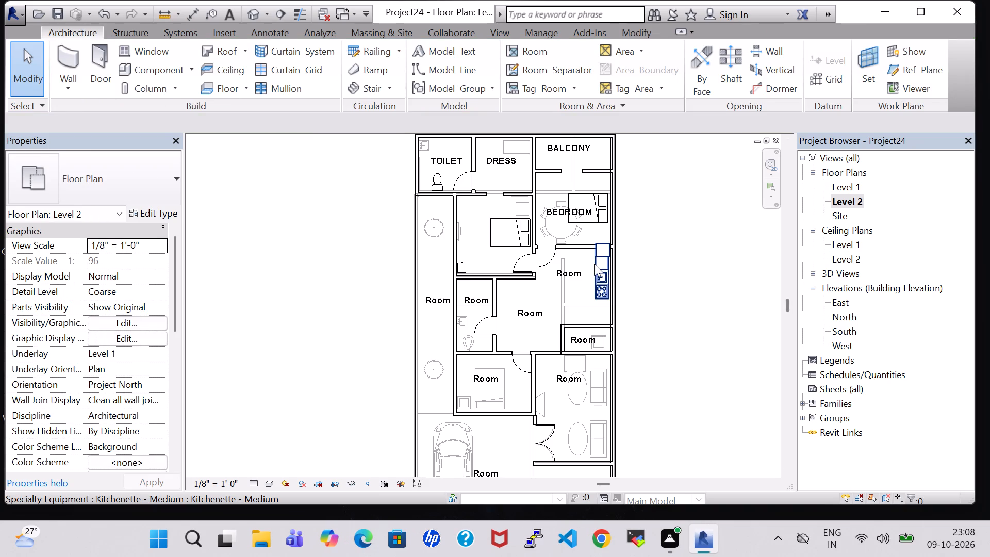
# Nudge the Level 2 Kitchenette - Medium down along the kitchen's outer wall until it meets the wall below.
pyautogui.click(594, 264)
pyautogui.press('Down')
pyautogui.press('Down')
pyautogui.press('Down')
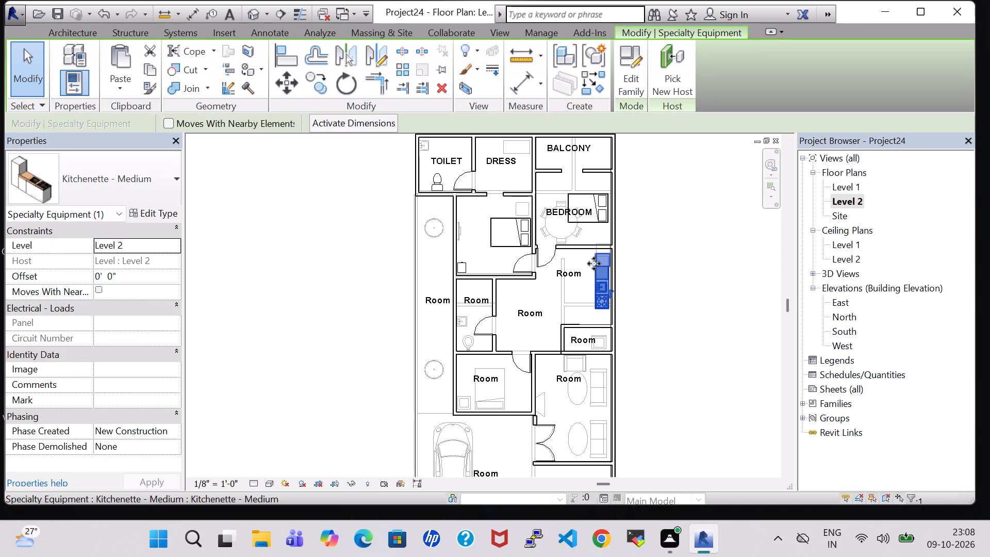
pyautogui.press('Down')
pyautogui.press('Down')
pyautogui.press('Down')
pyautogui.press('Down')
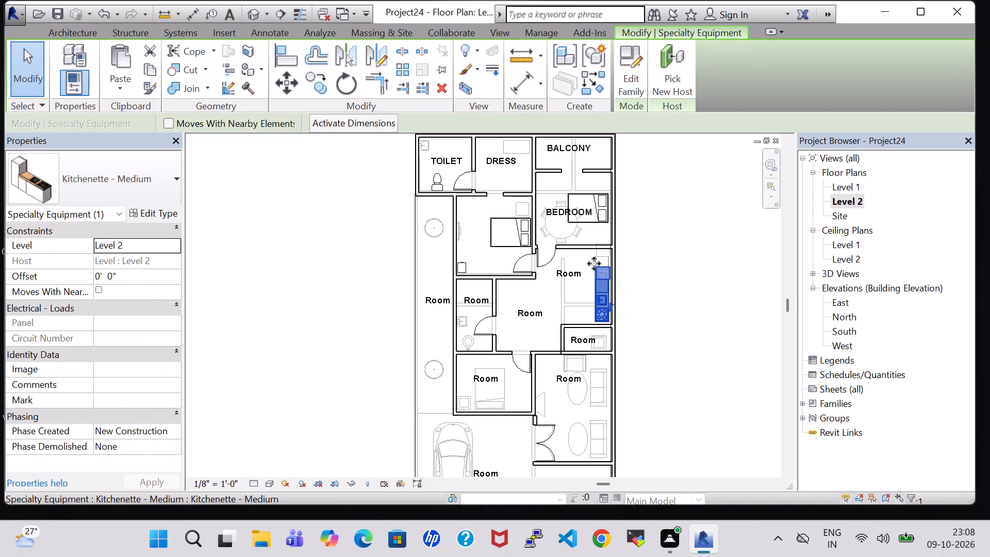
pyautogui.click(661, 258)
# Rename the room tag beside the kitchenette as KITCHEN.
pyautogui.doubleClick(567, 264)
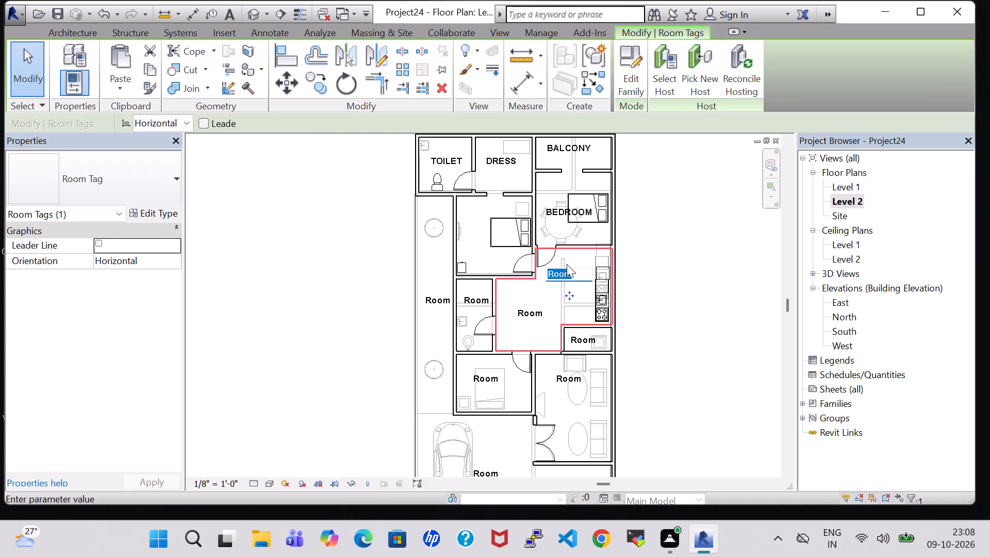
pyautogui.press('BackSpace')
pyautogui.write('KITCHEN')
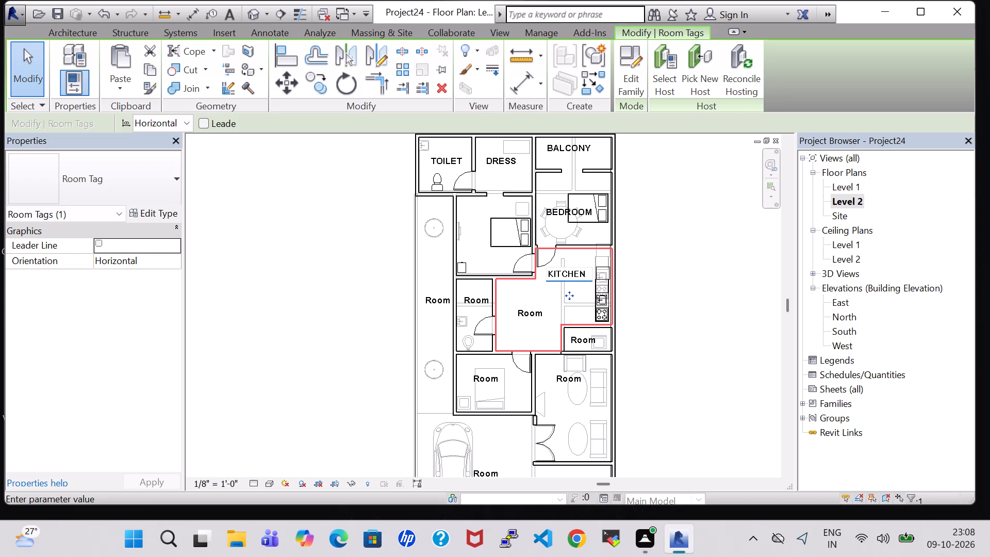
pyautogui.press('Return')
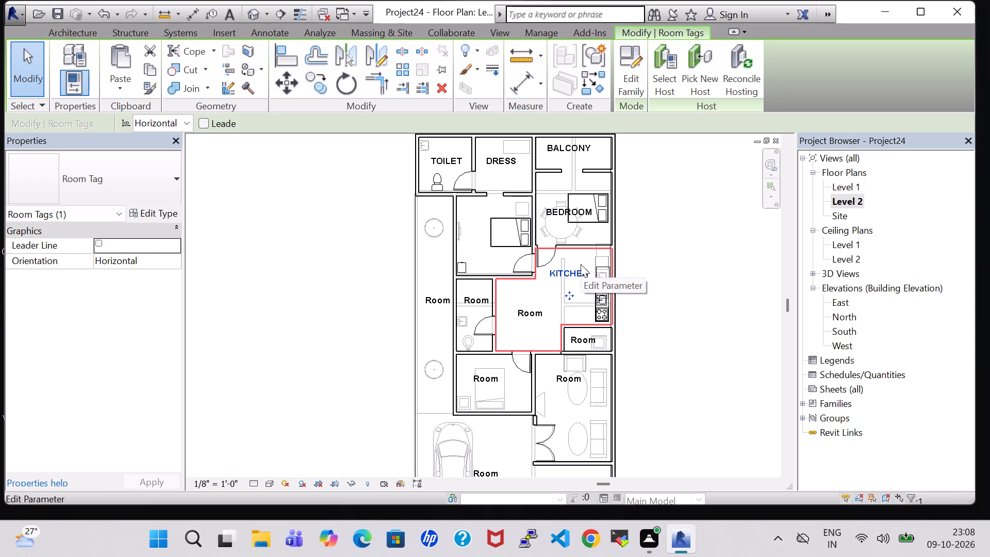
pyautogui.click(638, 274)
# Nudge the KITCHEN tag slightly down and right, closer to the kitchenette, and clear the selection.
pyautogui.click(569, 271)
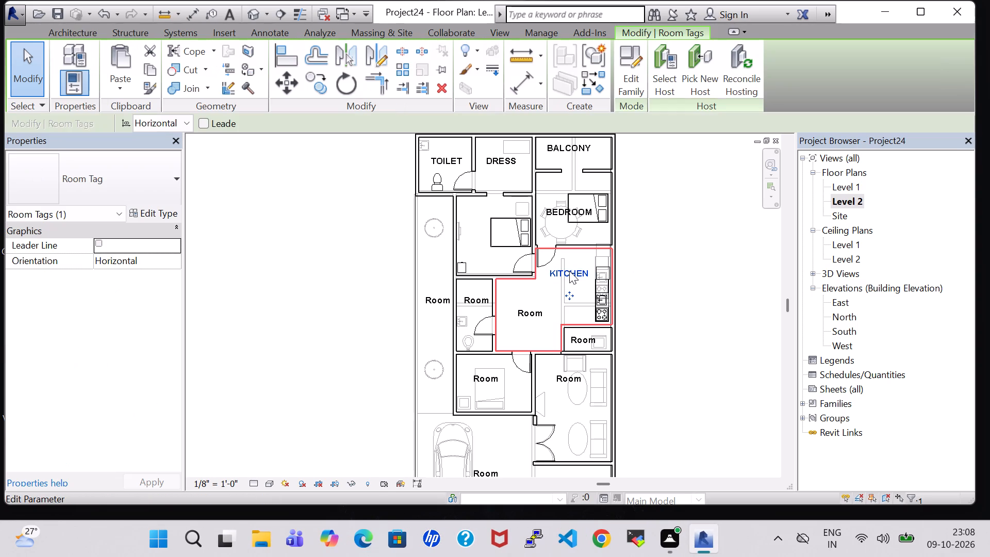
pyautogui.press('Down')
pyautogui.press('Down')
pyautogui.press('Down')
pyautogui.press('Right')
pyautogui.press('Right')
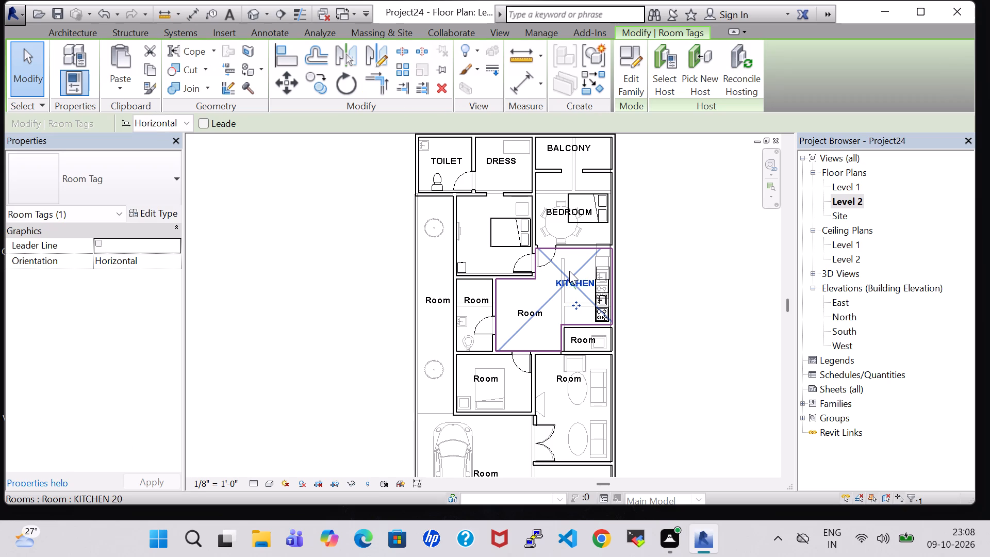
pyautogui.click(665, 269)
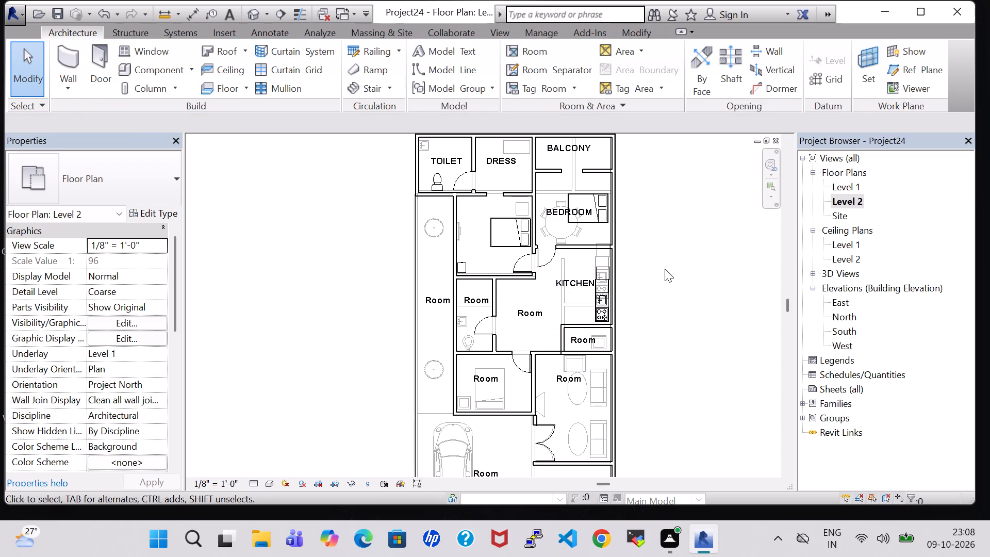
# Rename the central space's room tag, between the kitchen and the small bathroom, as LOBBY.
pyautogui.doubleClick(531, 310)
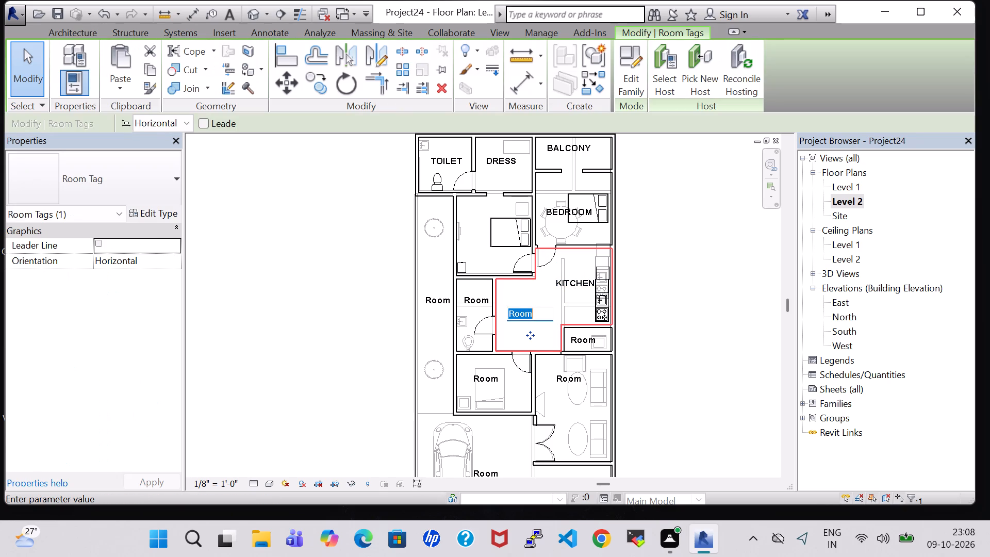
pyautogui.press('BackSpace')
pyautogui.write('LOBBY')
pyautogui.press('Return')
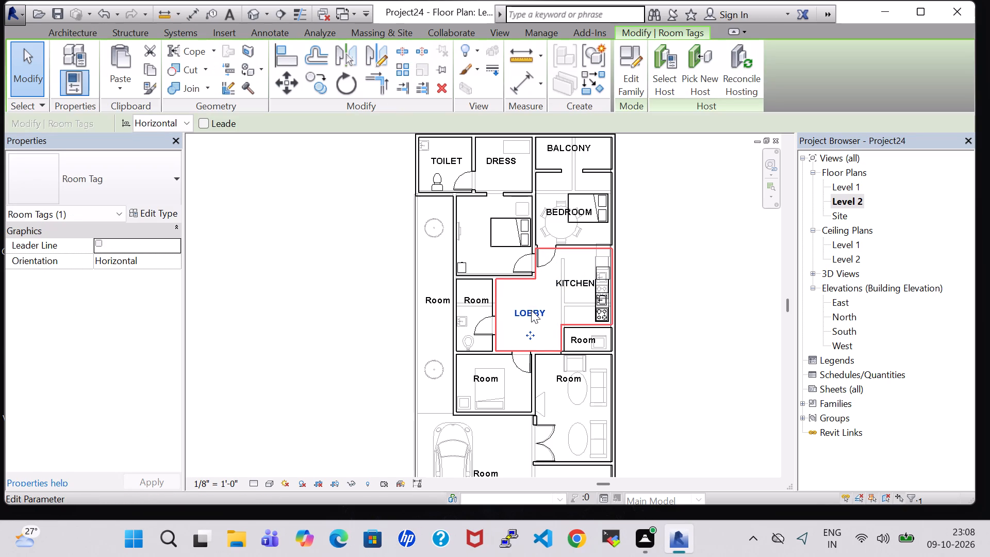
pyautogui.click(670, 308)
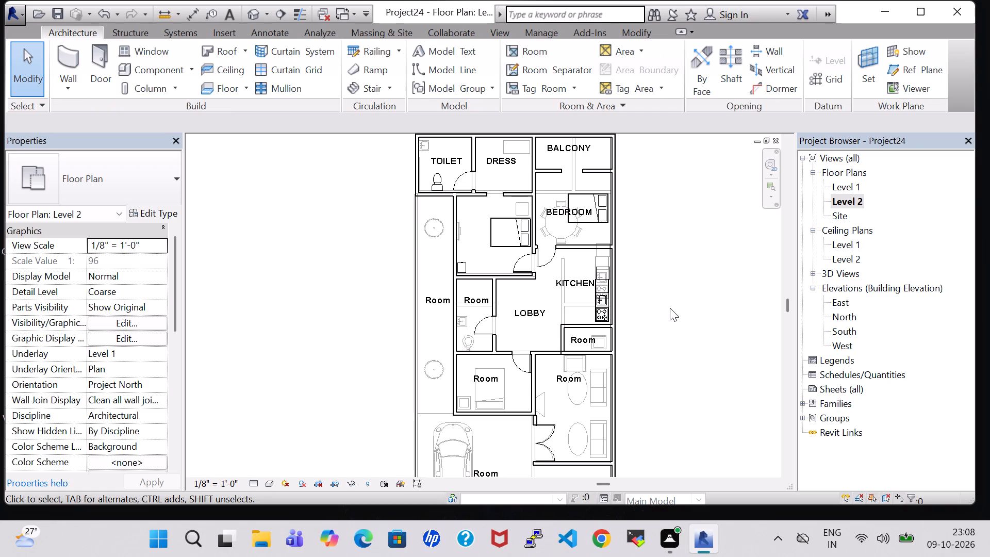
# Rename the room tag of the long narrow strip along the house's left side as BALCONY.
pyautogui.doubleClick(428, 304)
pyautogui.press('BackSpace')
pyautogui.press('b')
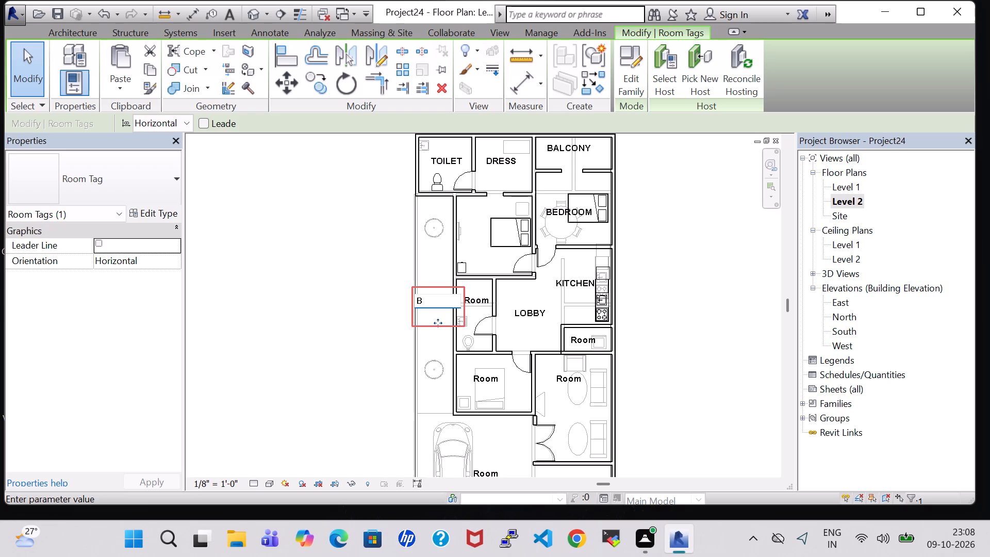
pyautogui.write('ALCO')
pyautogui.write('NY')
pyautogui.press('Return')
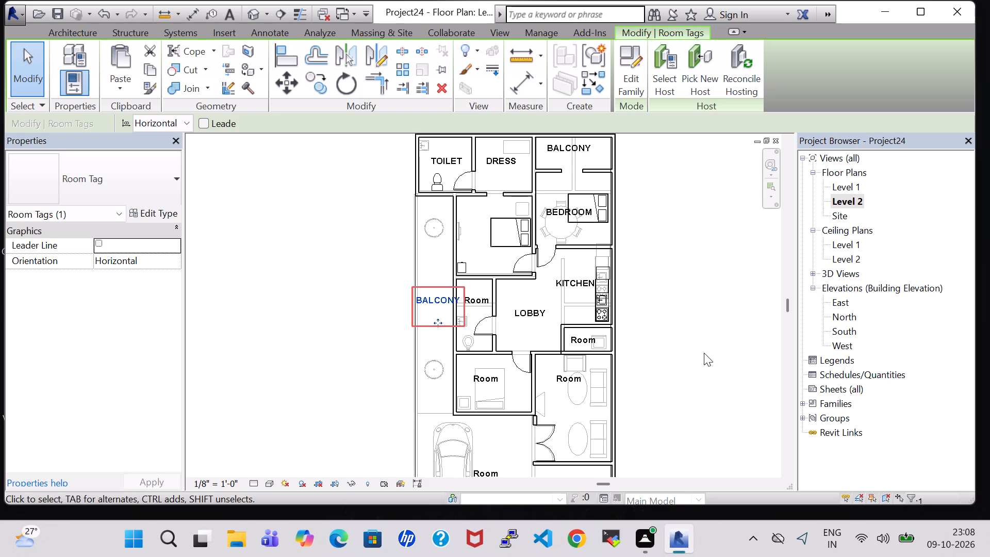
pyautogui.click(714, 347)
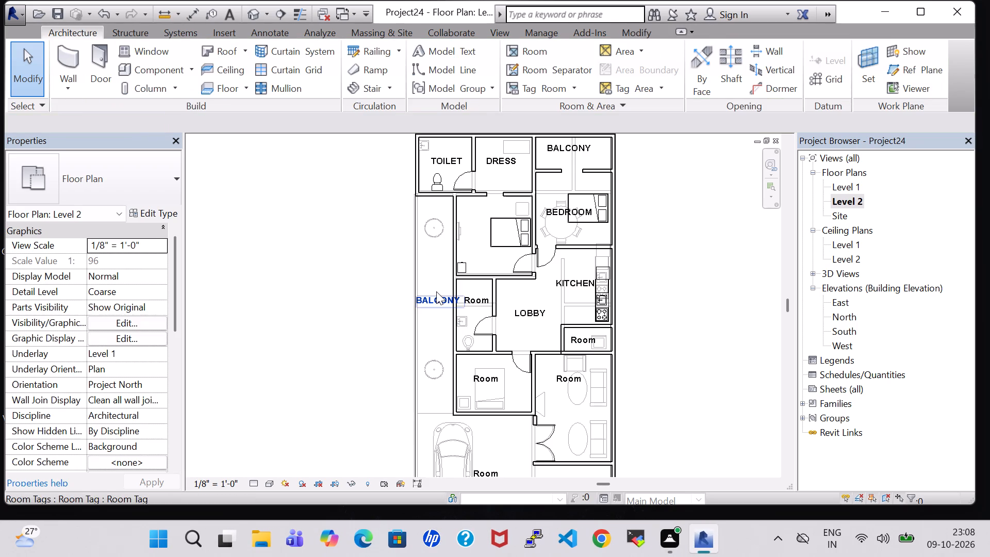
# Set the orientation of the left strip's BALCONY tag to Vertical.
pyautogui.click(436, 291)
pyautogui.click(188, 118)
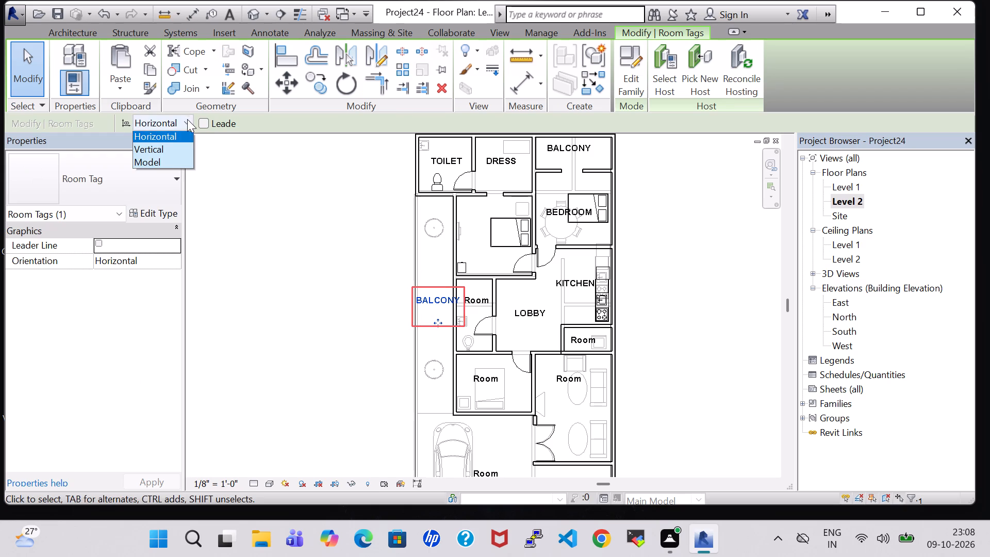
pyautogui.click(164, 151)
pyautogui.click(722, 296)
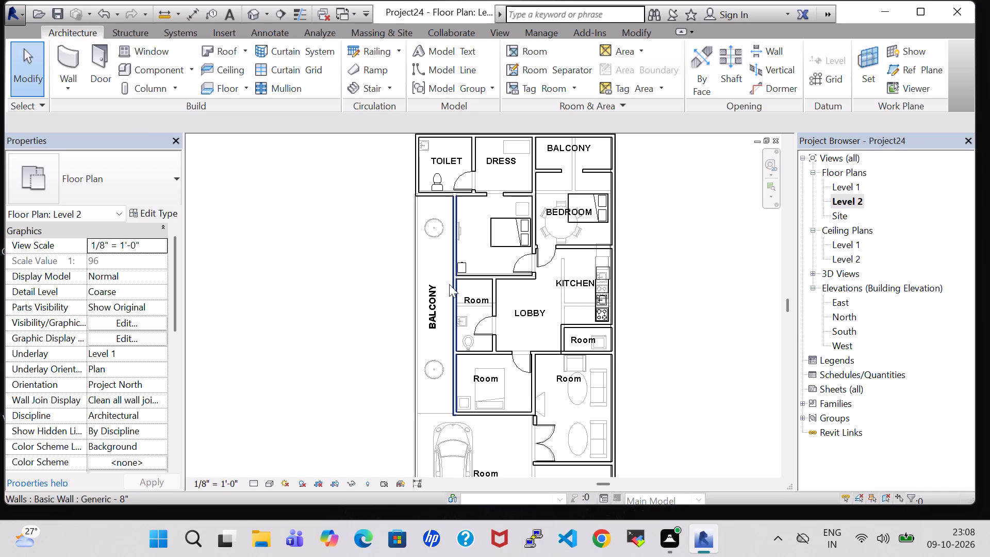
# Rename the room tag of the small bathroom between the left balcony and the lobby as TOILET.
pyautogui.doubleClick(467, 297)
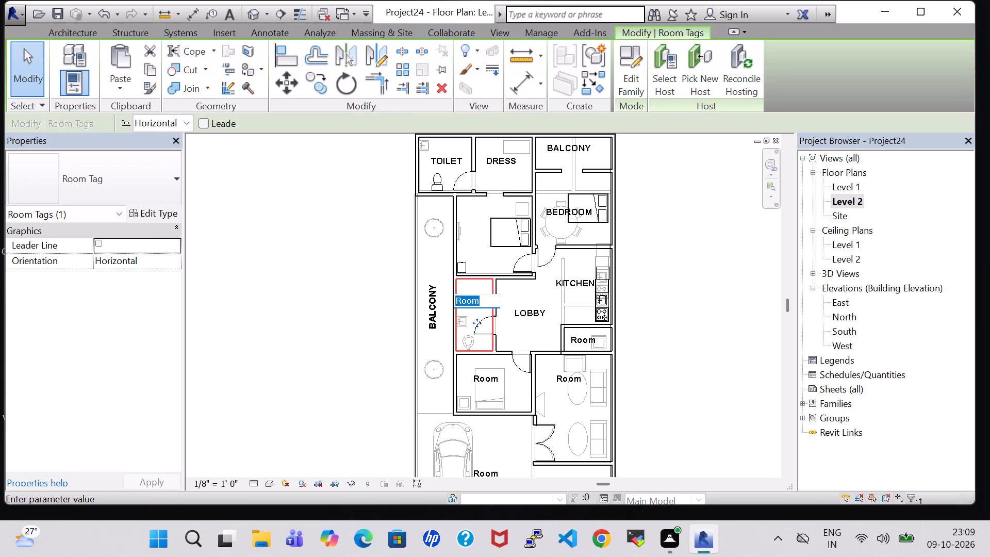
pyautogui.press('BackSpace')
pyautogui.press('t')
pyautogui.write('OILET')
pyautogui.press('Return')
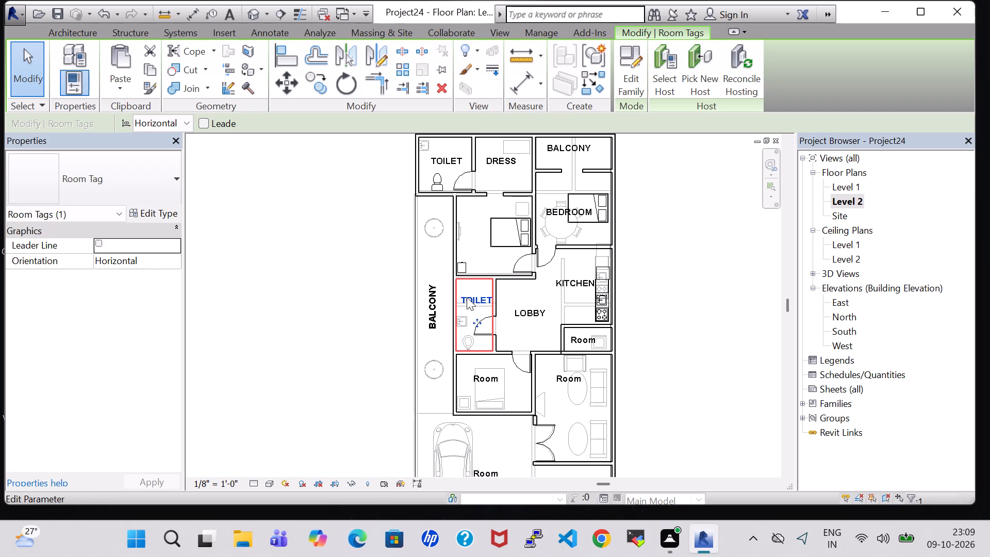
# Copy the toilet fixture in Level 1's toilet beside the lobby, paste it aligned onto Level 2, and return to the Level 2 plan.
pyautogui.doubleClick(854, 183)
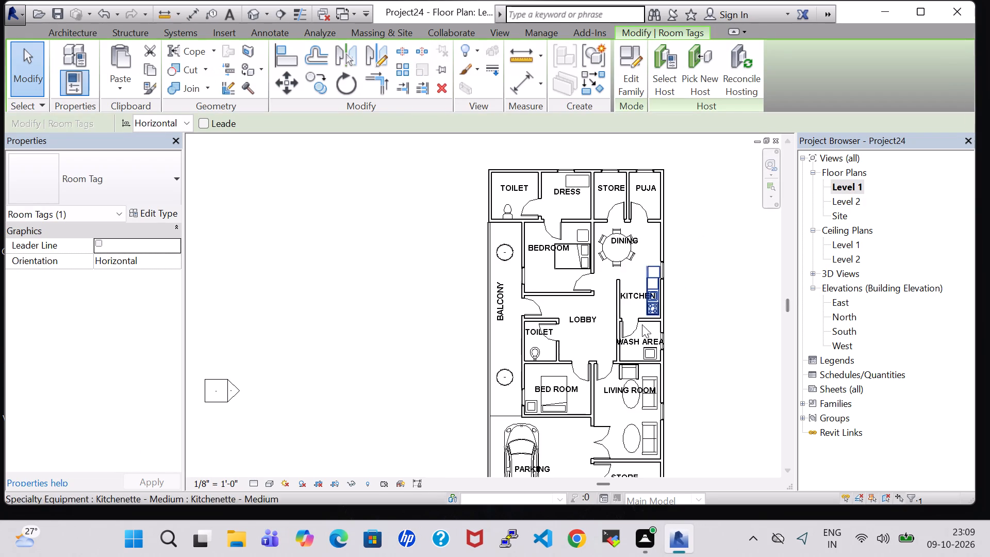
pyautogui.click(541, 348)
pyautogui.rightClick(538, 350)
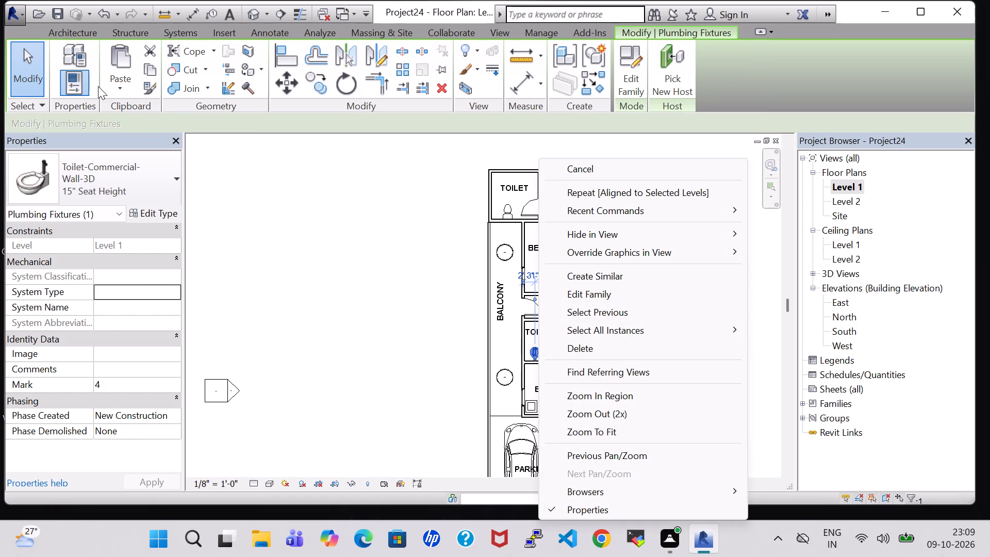
pyautogui.click(154, 70)
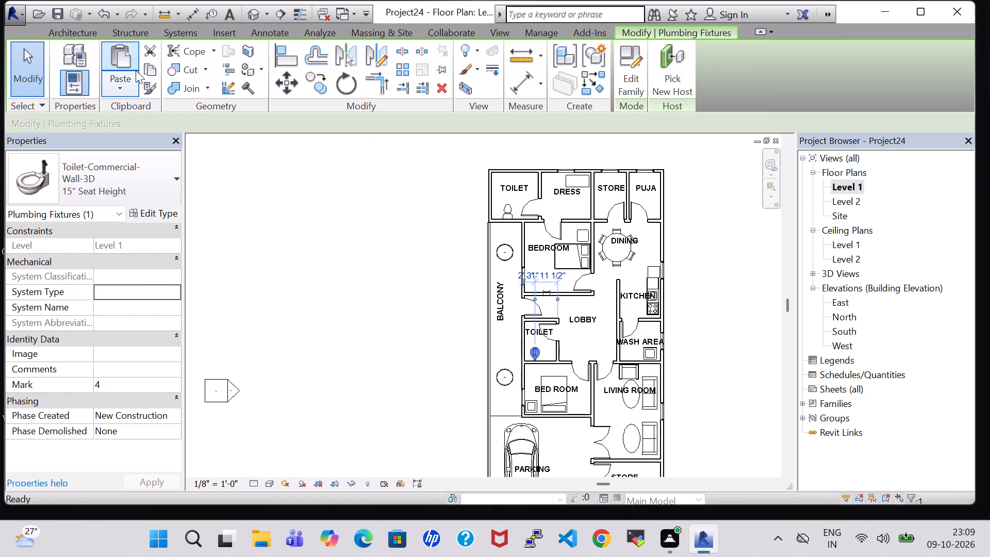
pyautogui.click(127, 77)
pyautogui.click(232, 143)
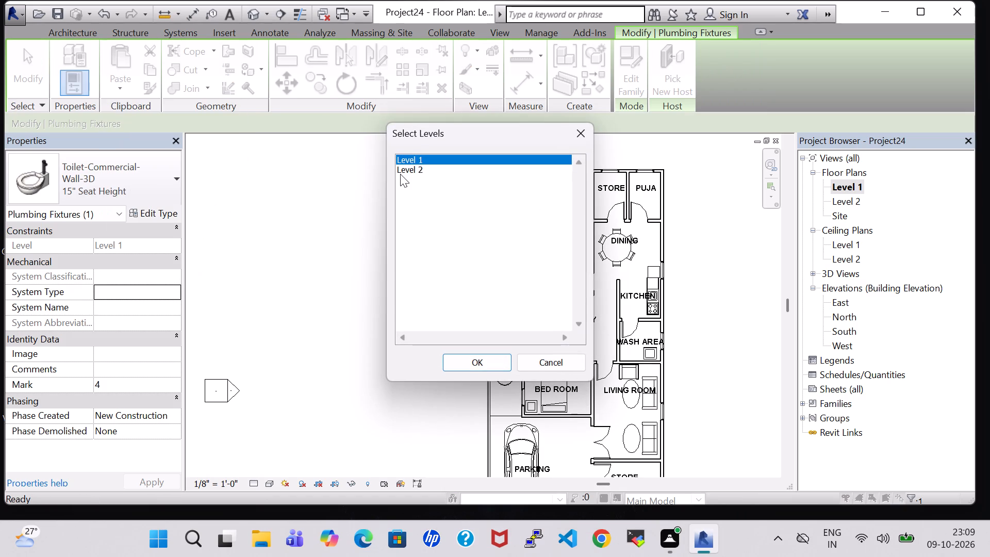
pyautogui.click(400, 174)
pyautogui.click(481, 364)
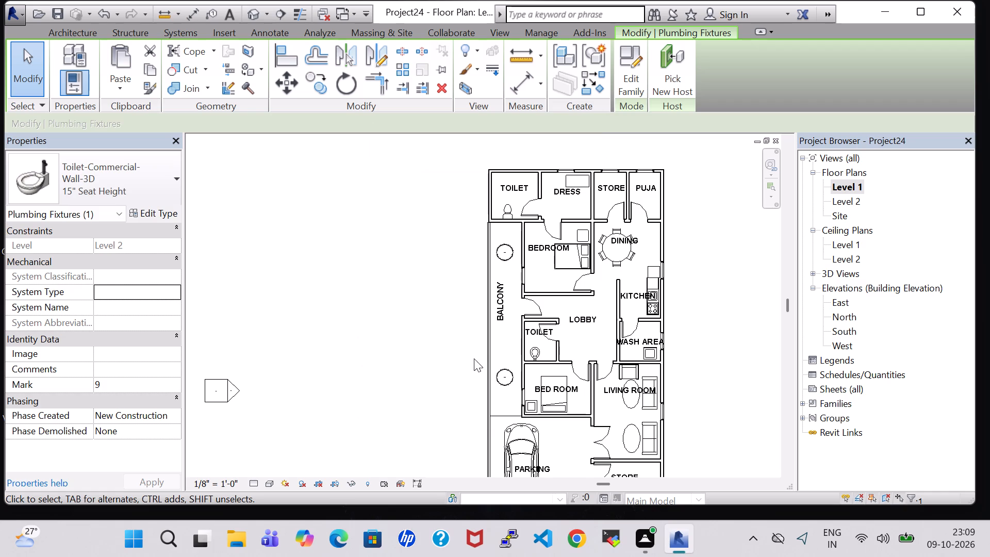
pyautogui.doubleClick(847, 201)
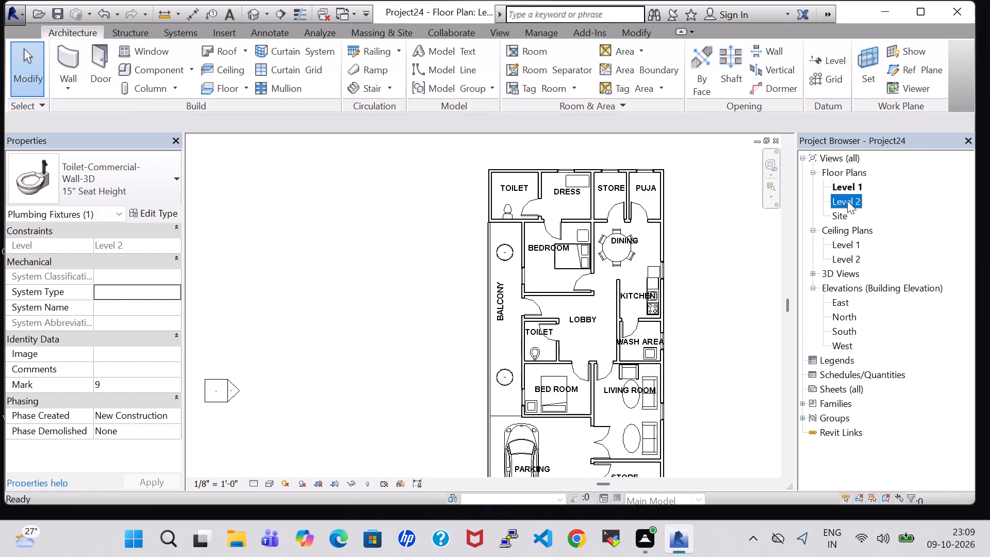
pyautogui.click(686, 322)
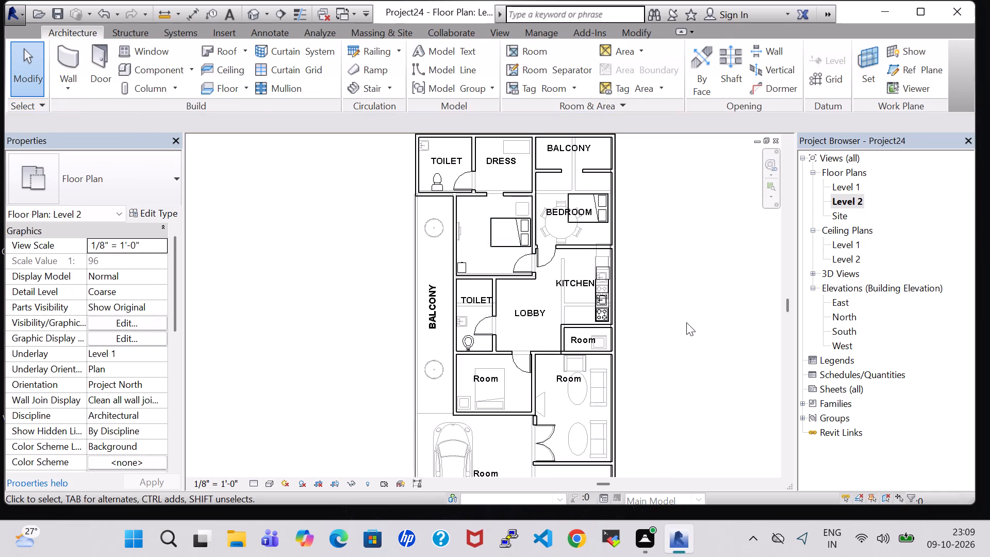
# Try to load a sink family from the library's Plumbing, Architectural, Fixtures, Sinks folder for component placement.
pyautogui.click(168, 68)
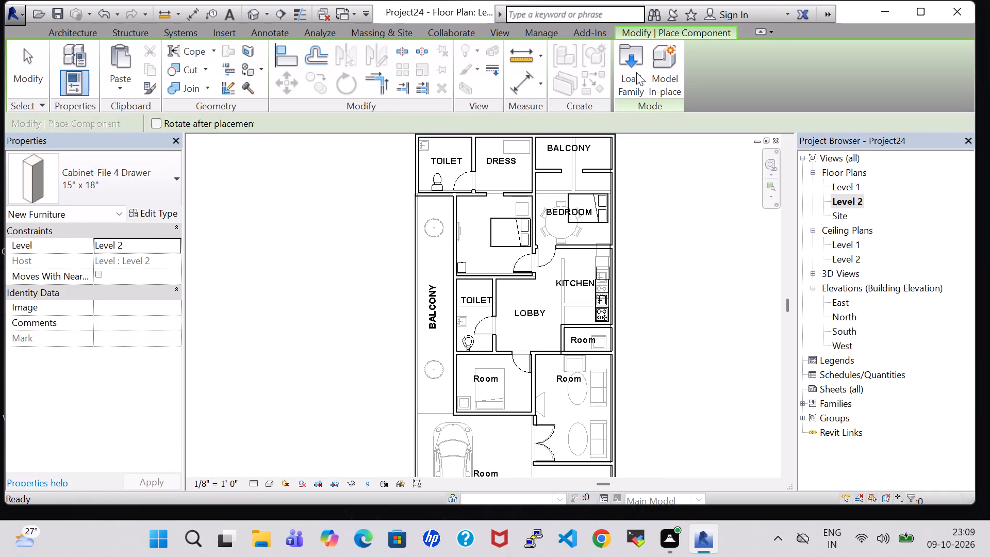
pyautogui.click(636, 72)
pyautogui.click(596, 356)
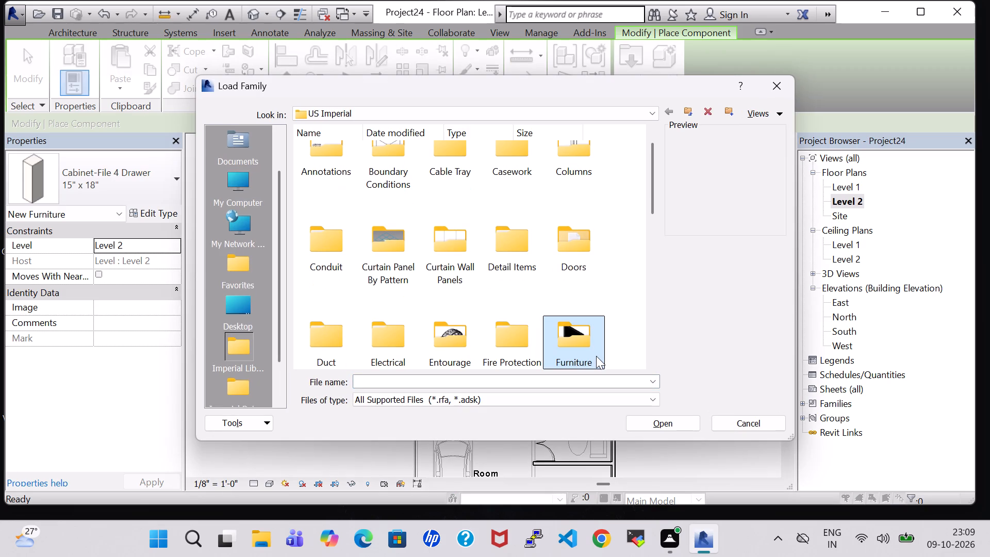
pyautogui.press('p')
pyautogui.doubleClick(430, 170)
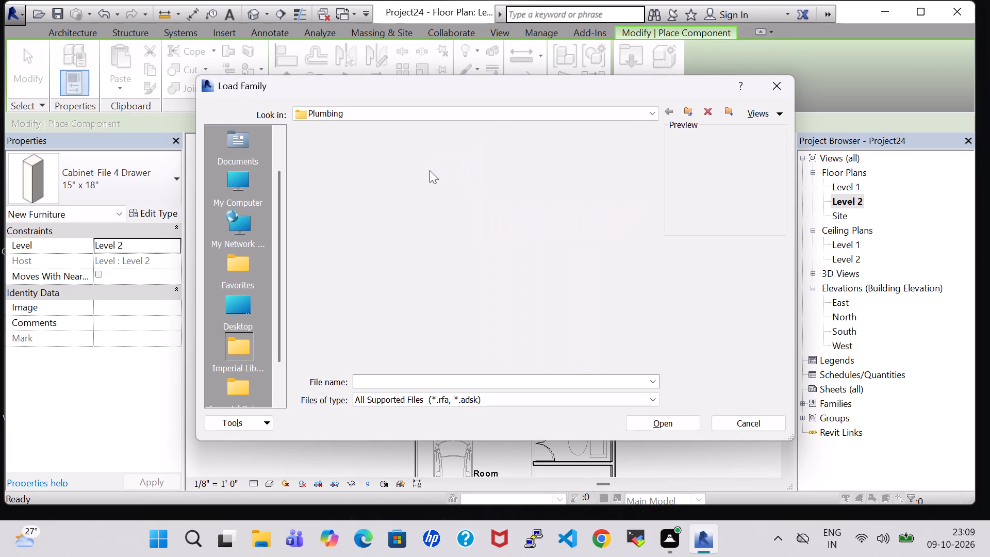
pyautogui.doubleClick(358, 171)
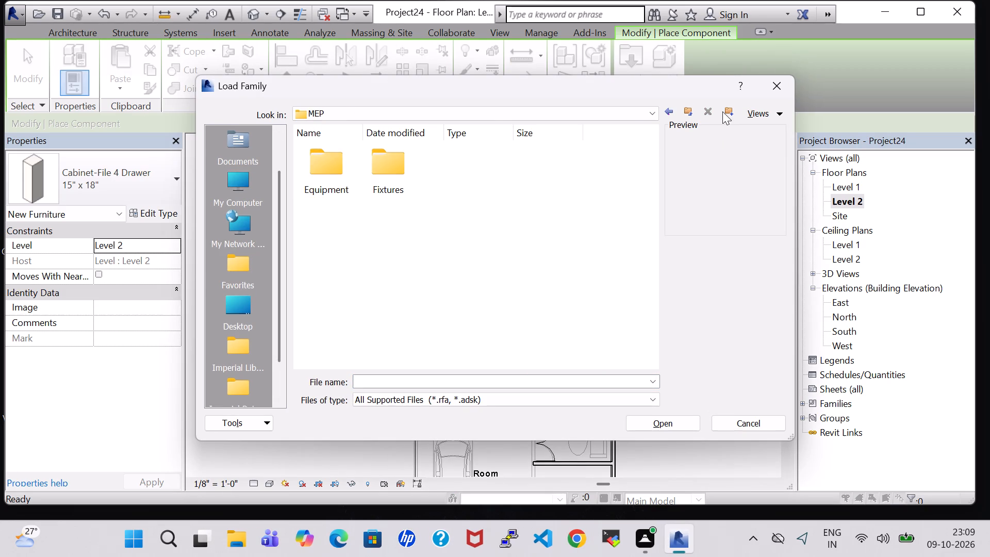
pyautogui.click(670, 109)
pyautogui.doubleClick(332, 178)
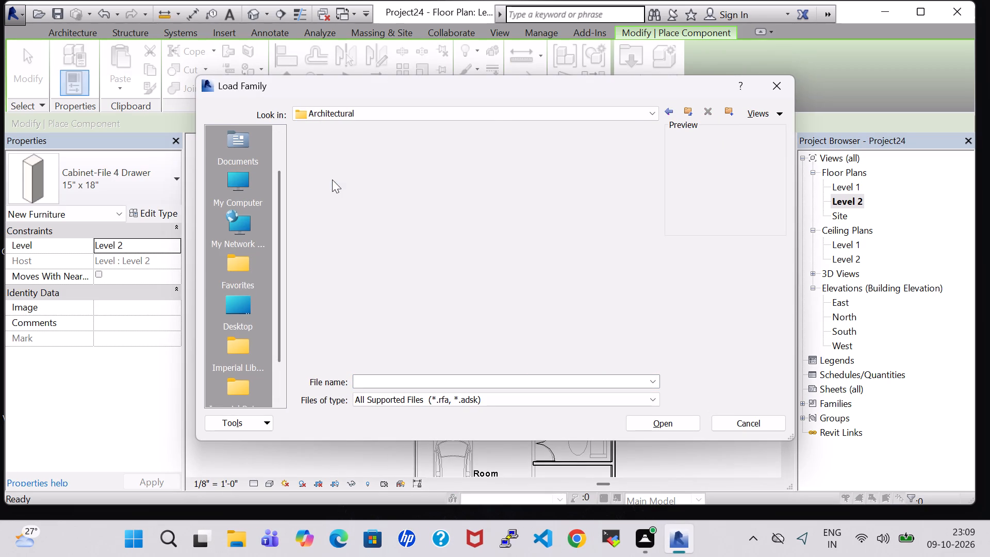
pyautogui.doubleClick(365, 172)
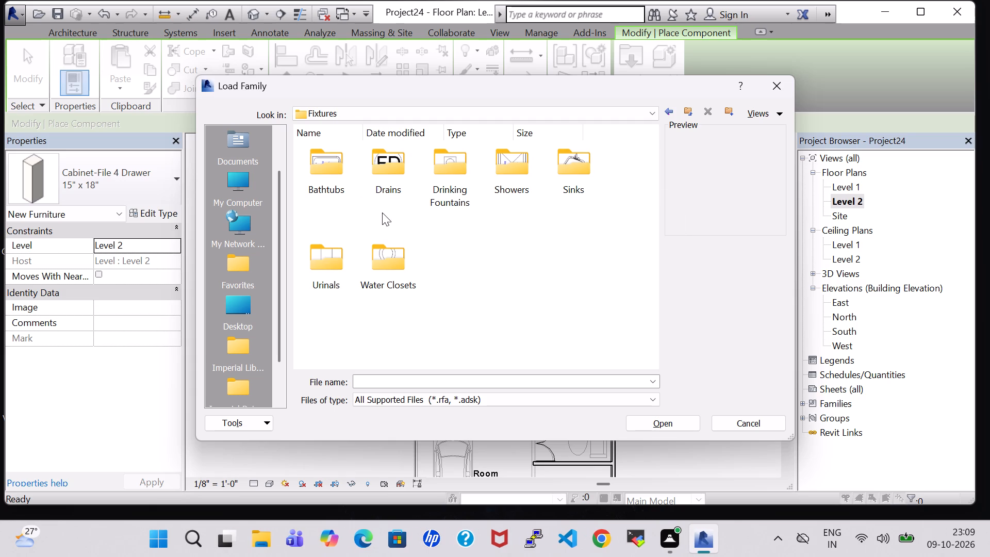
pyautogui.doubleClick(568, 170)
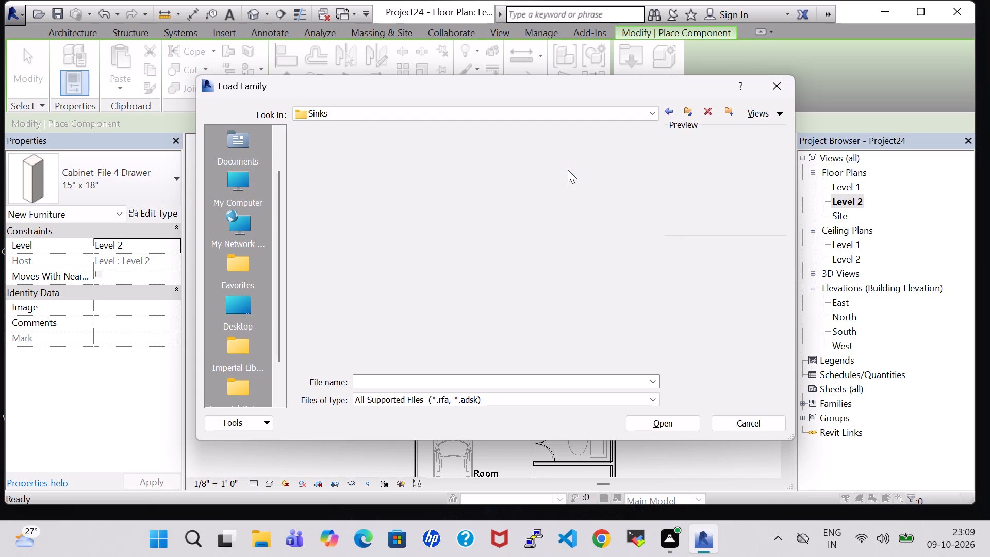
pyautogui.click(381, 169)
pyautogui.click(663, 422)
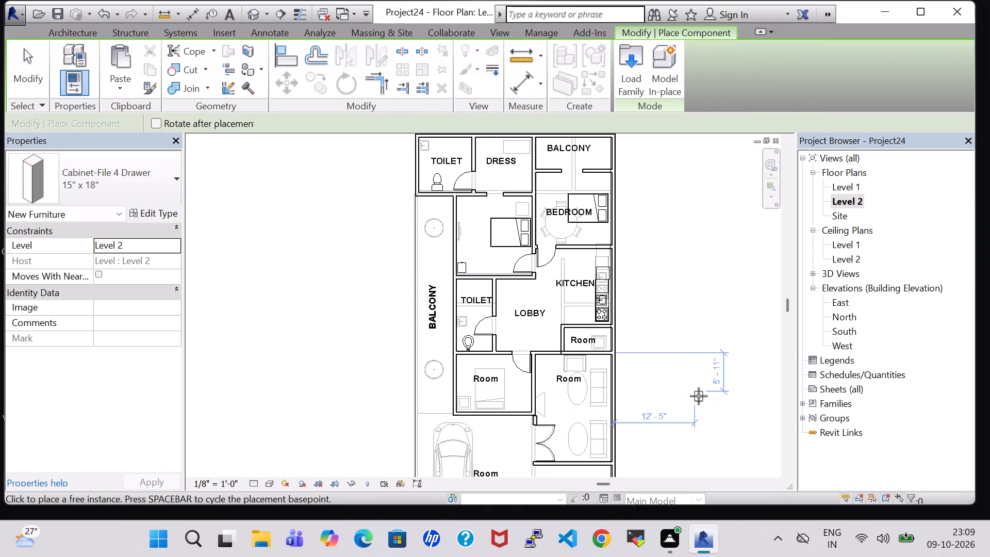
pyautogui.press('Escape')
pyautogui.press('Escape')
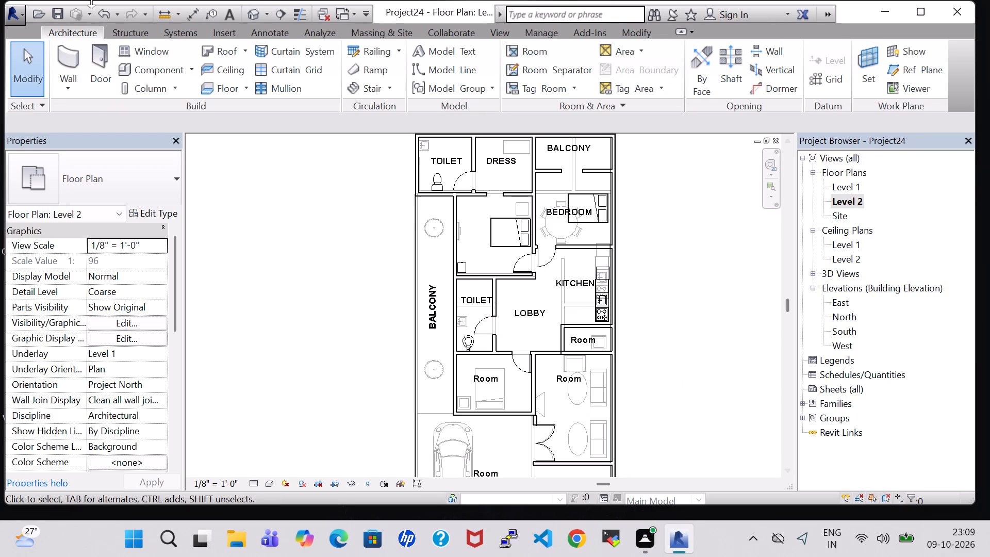
# Reuse the rear toilet's Sink Vanity-Square 20" x 18" and place one on Level 2 over the underlay sink in the toilet beside the lobby.
pyautogui.click(251, 19)
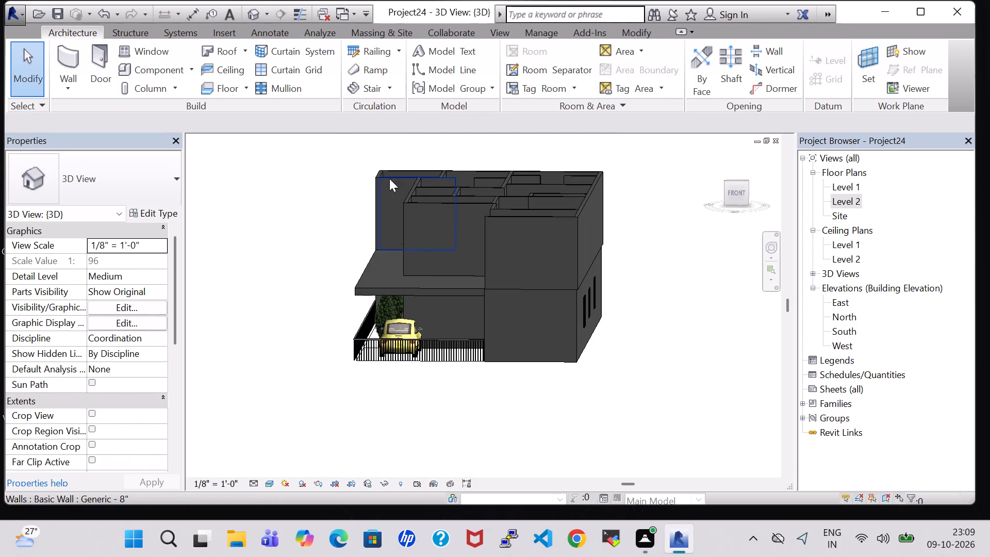
pyautogui.click(504, 215)
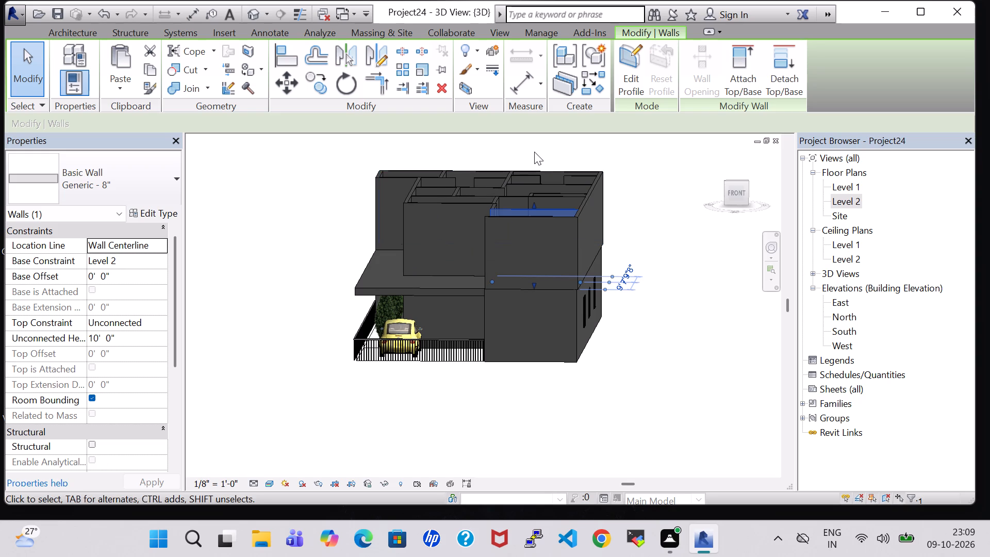
pyautogui.keyDown('shift'); pyautogui.moveTo(534, 152); pyautogui.dragTo(550, 273, button='middle'); pyautogui.keyUp('shift')
pyautogui.moveTo(620, 174); pyautogui.dragTo(625, 293, button='middle')
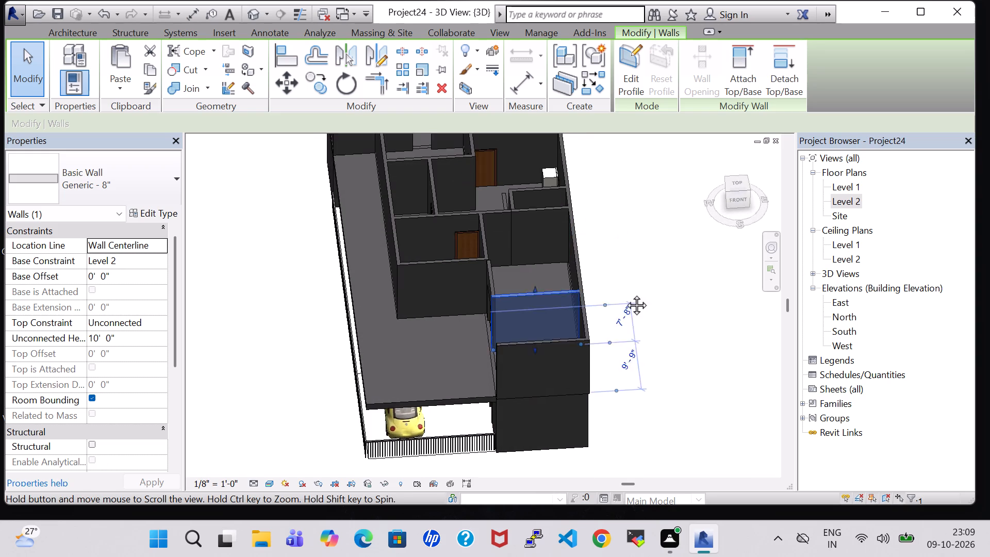
pyautogui.moveTo(625, 293); pyautogui.dragTo(624, 327, button='middle')
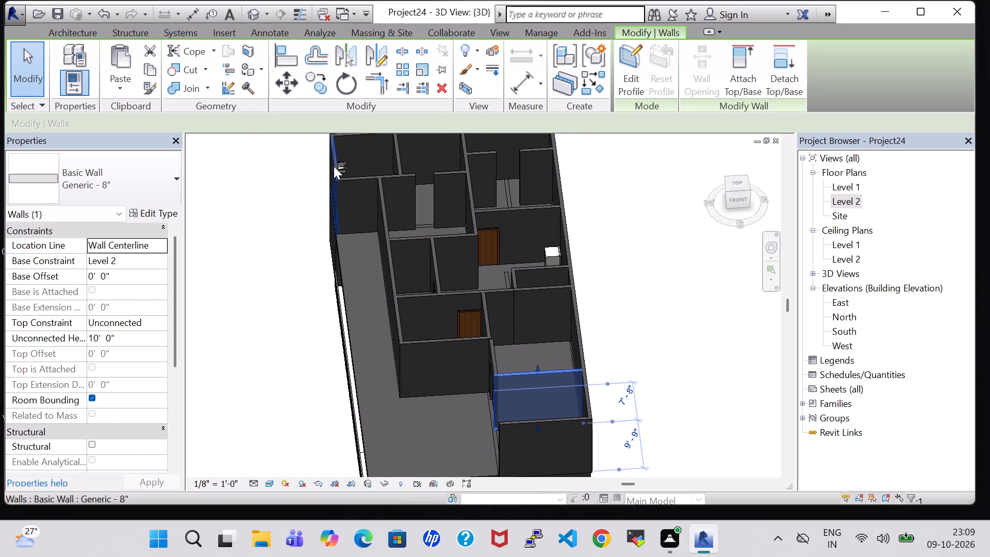
pyautogui.click(340, 166)
pyautogui.rightClick(340, 166)
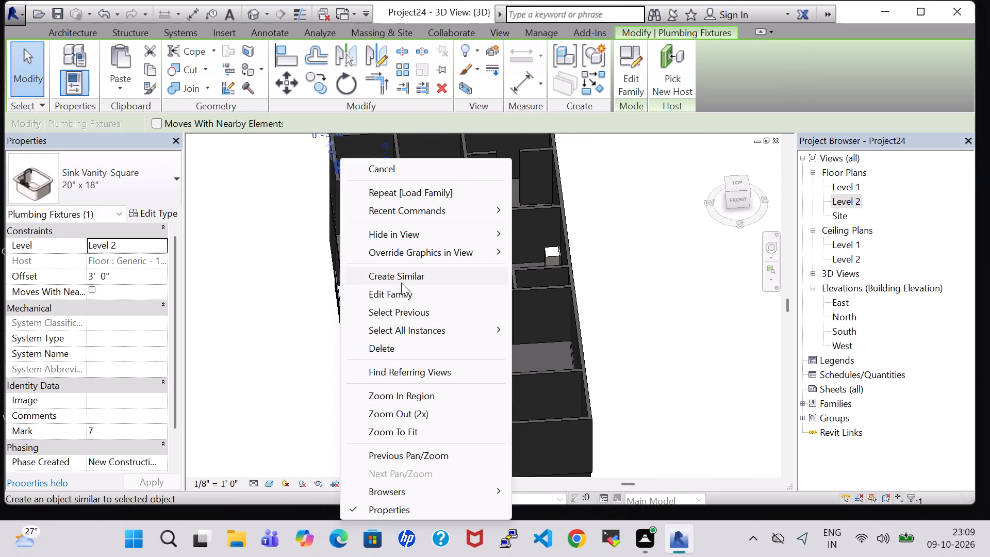
pyautogui.click(399, 274)
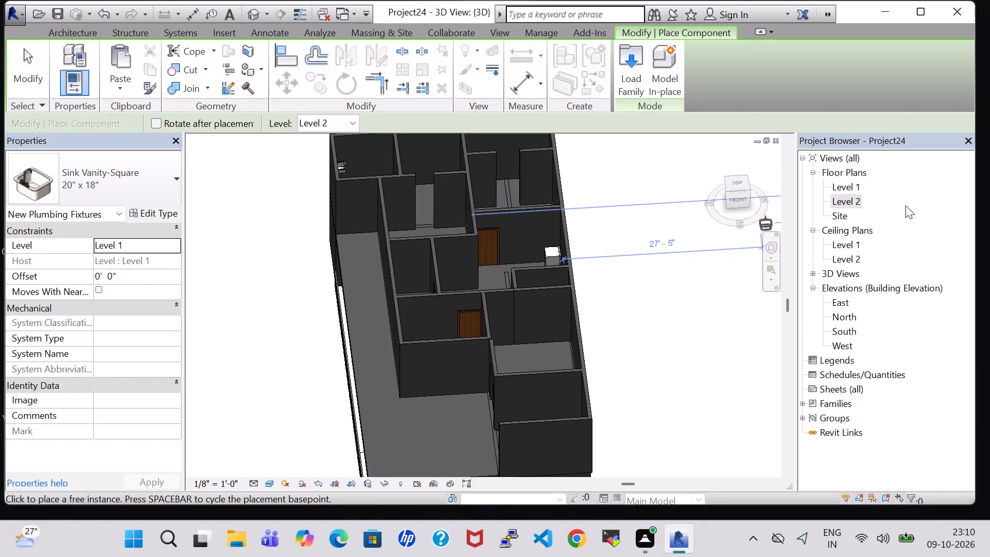
pyautogui.doubleClick(847, 197)
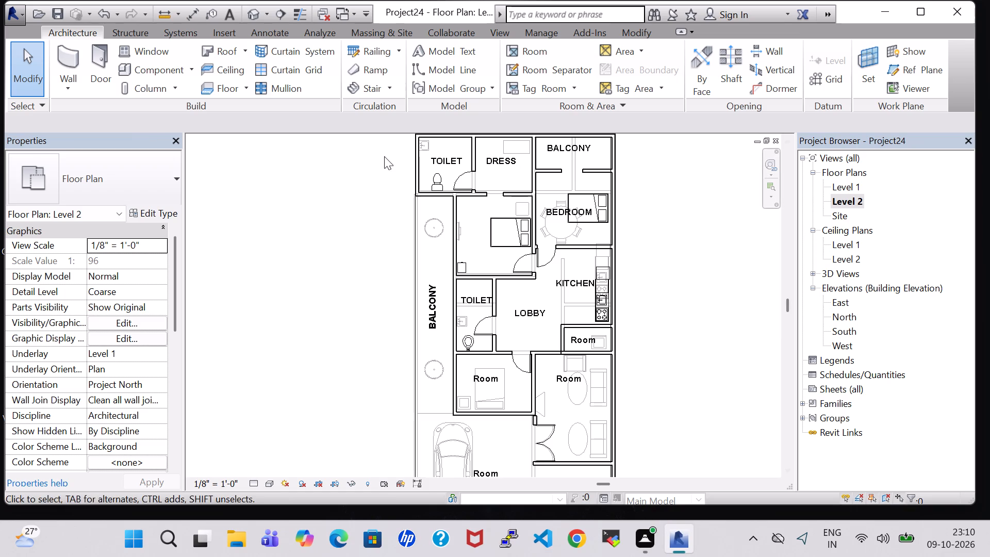
pyautogui.click(427, 145)
pyautogui.click(682, 171)
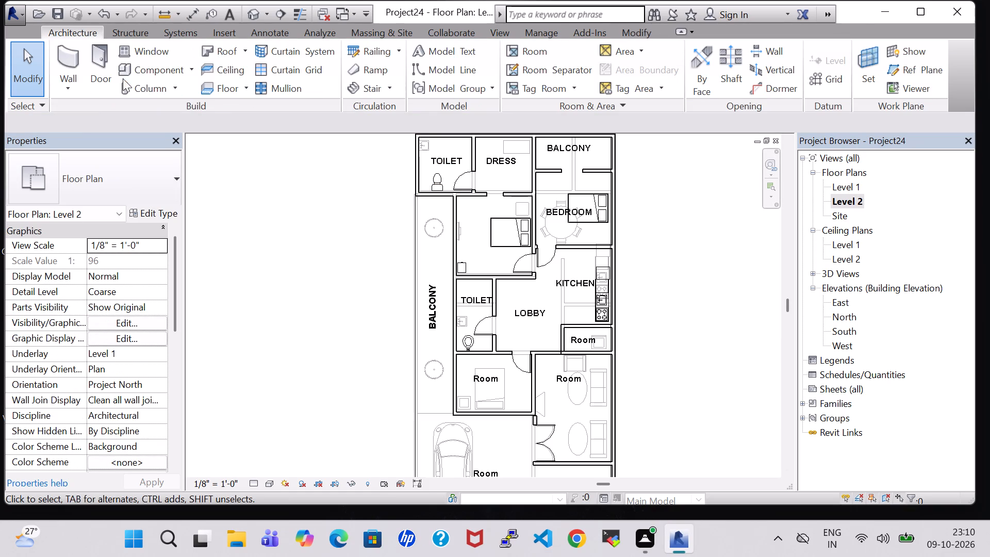
pyautogui.click(138, 70)
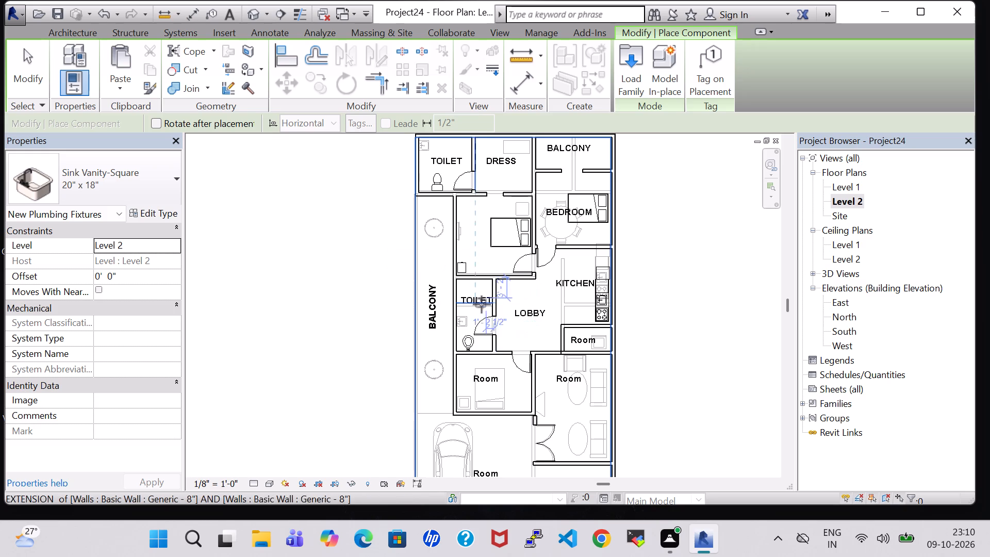
pyautogui.scroll(7, 477, 322)
pyautogui.press('space')
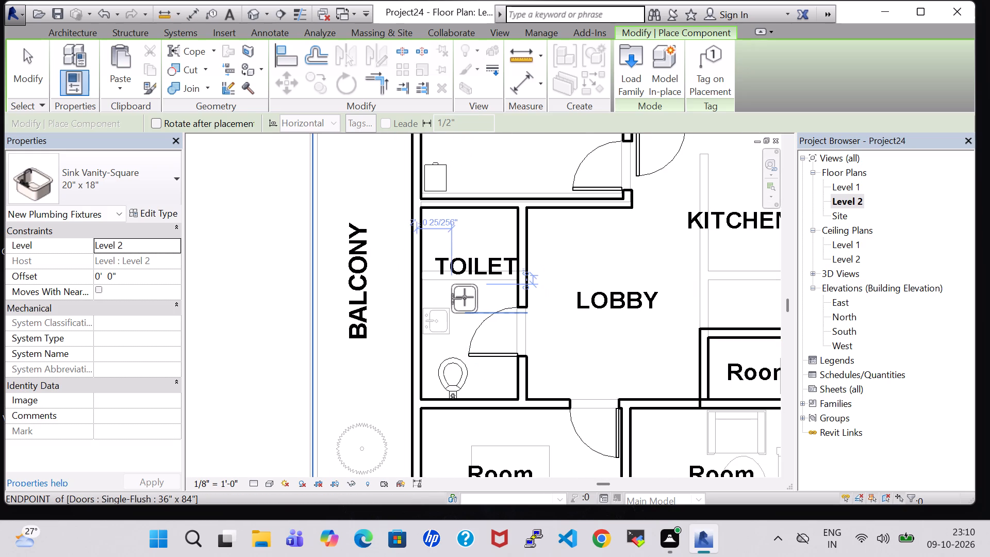
pyautogui.click(433, 321)
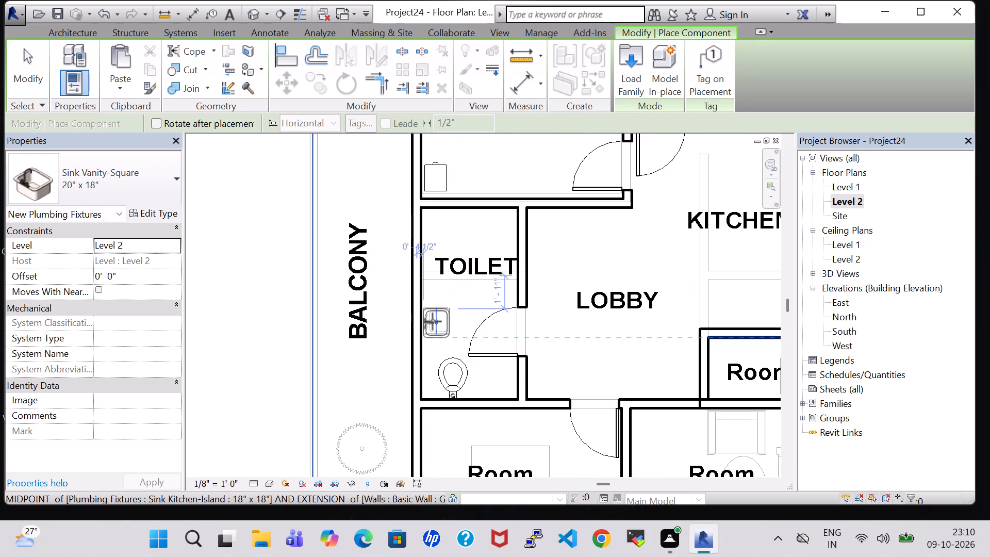
pyautogui.press('Escape')
pyautogui.press('Escape')
pyautogui.scroll(-2, 585, 313)
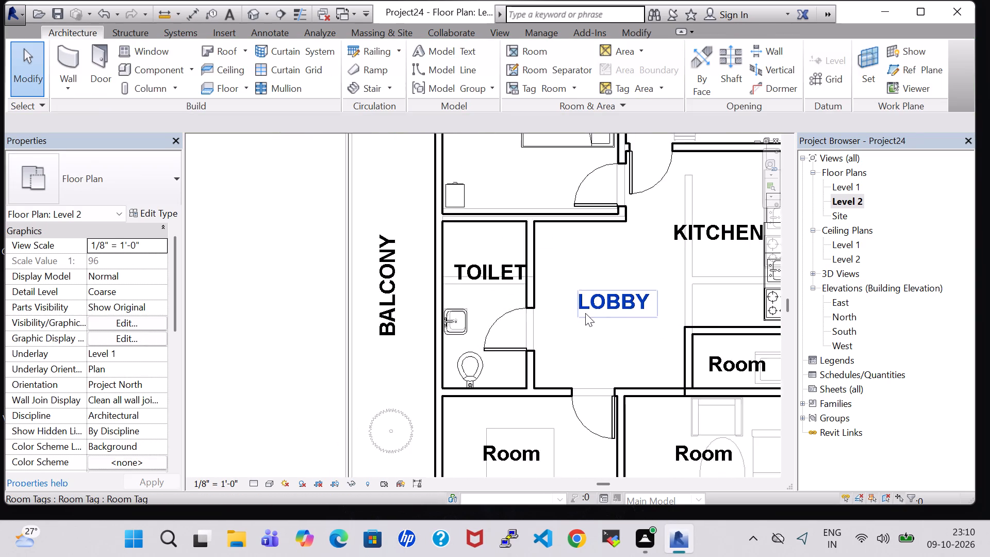
# Load the Table-Coffee family from the library's Furniture, Tables folder for component placement.
pyautogui.scroll(-2, 585, 313)
pyautogui.click(585, 330)
pyautogui.click(601, 280)
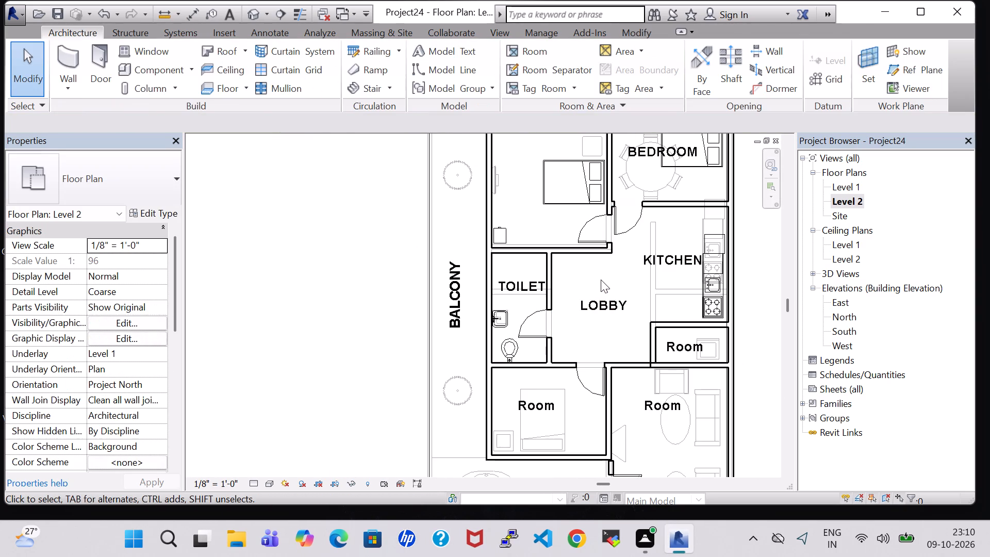
pyautogui.scroll(-1, 601, 280)
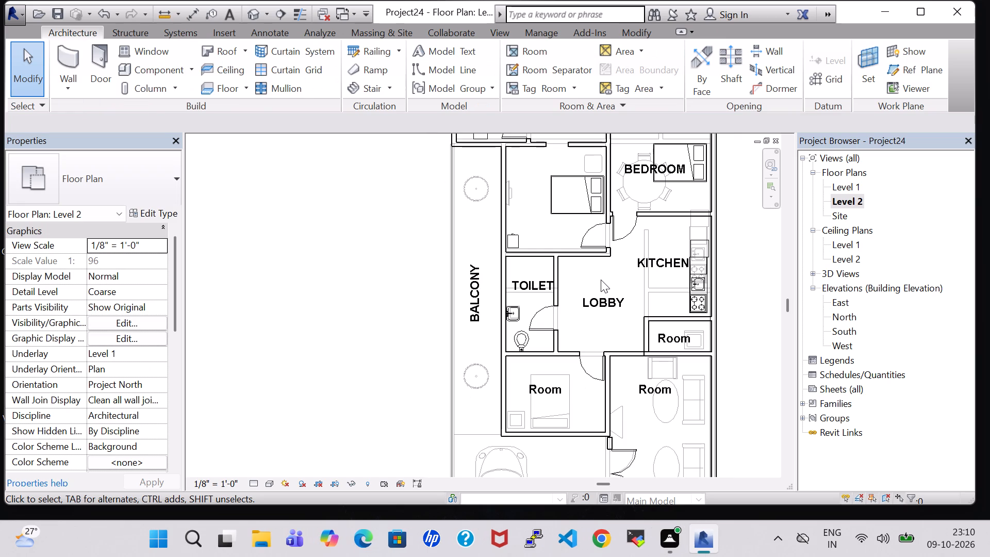
pyautogui.scroll(-2, 601, 280)
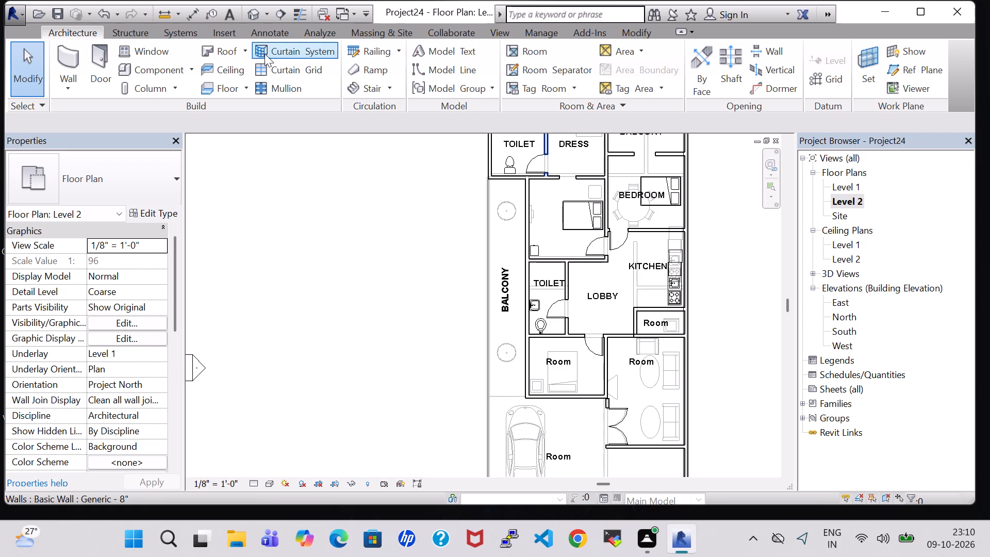
pyautogui.click(185, 65)
pyautogui.click(633, 64)
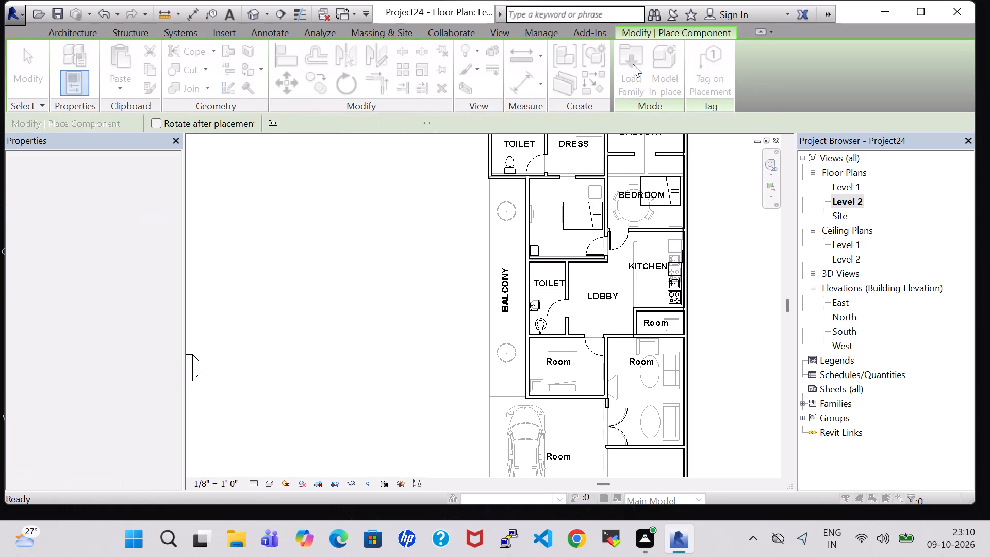
pyautogui.scroll(-1, 622, 294)
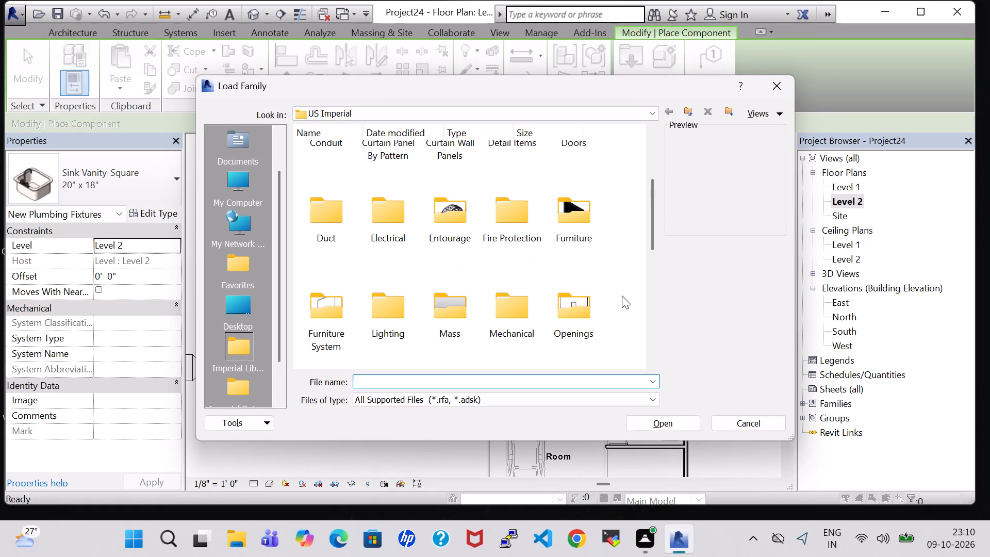
pyautogui.doubleClick(584, 235)
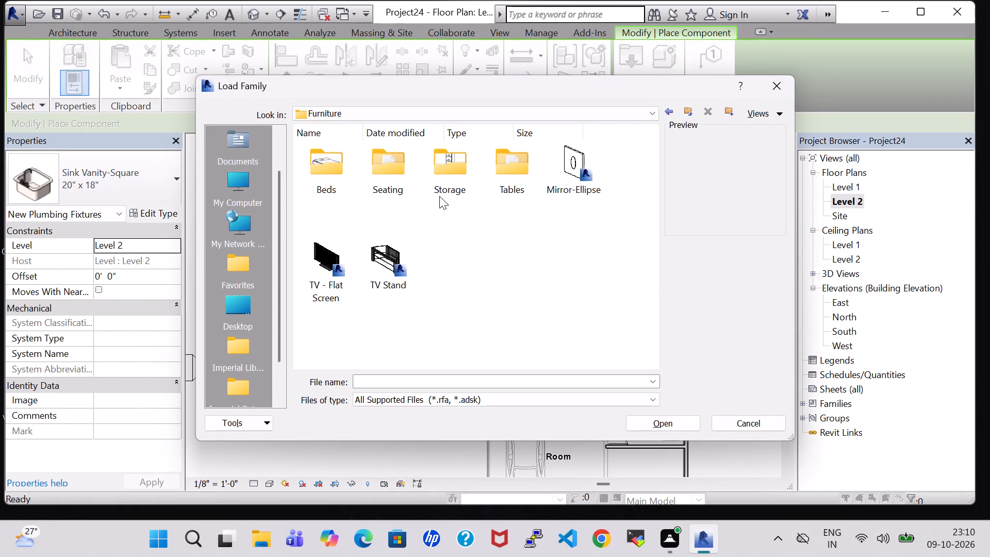
pyautogui.doubleClick(506, 181)
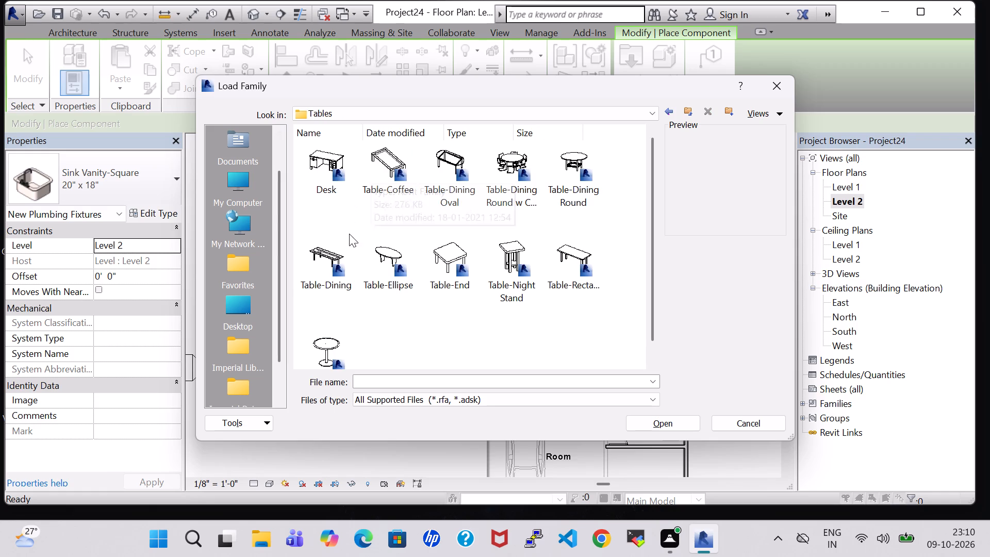
pyautogui.click(338, 248)
pyautogui.click(577, 256)
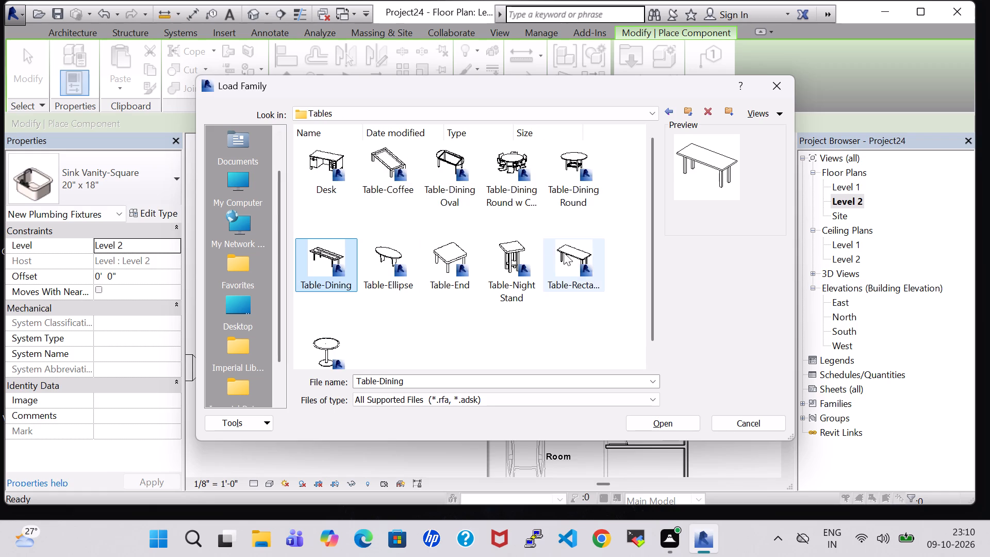
pyautogui.click(399, 164)
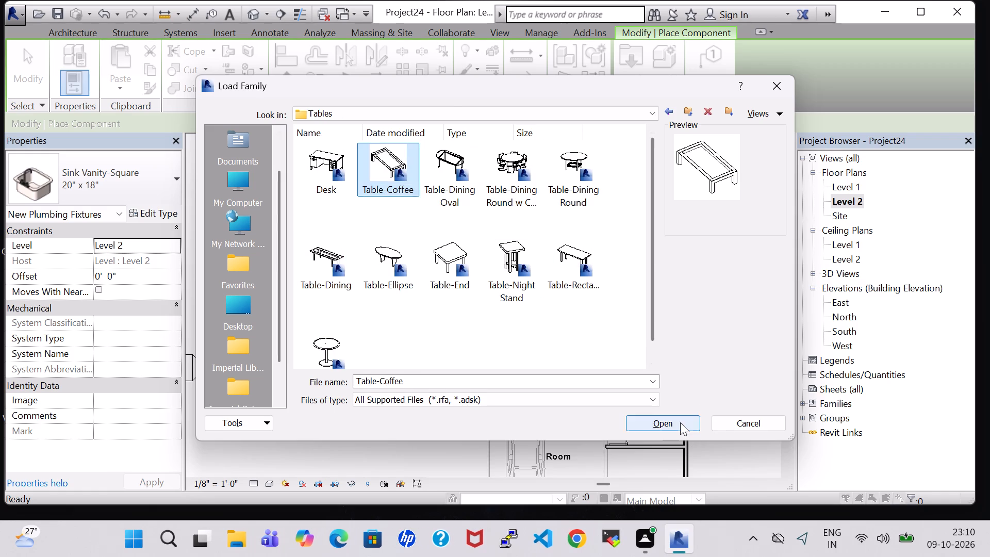
pyautogui.click(680, 422)
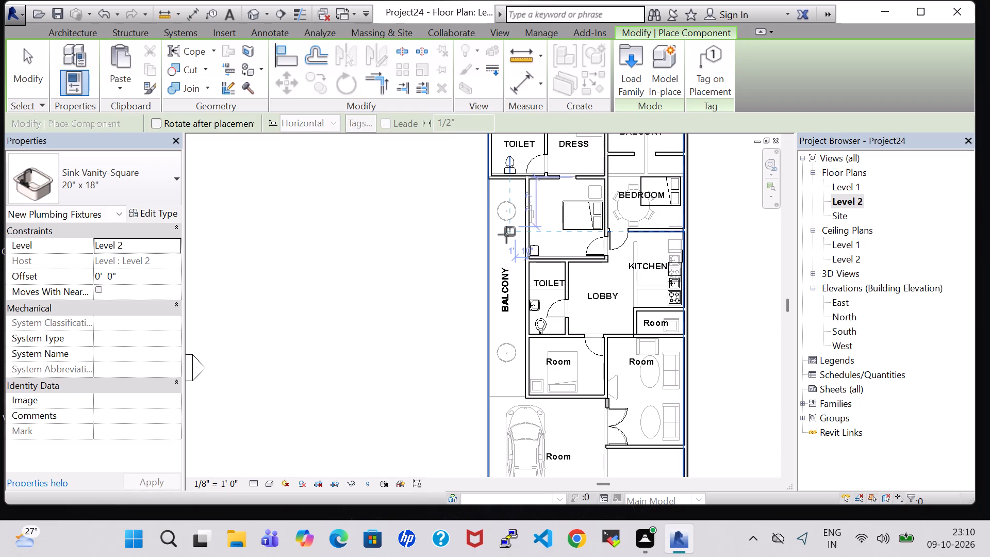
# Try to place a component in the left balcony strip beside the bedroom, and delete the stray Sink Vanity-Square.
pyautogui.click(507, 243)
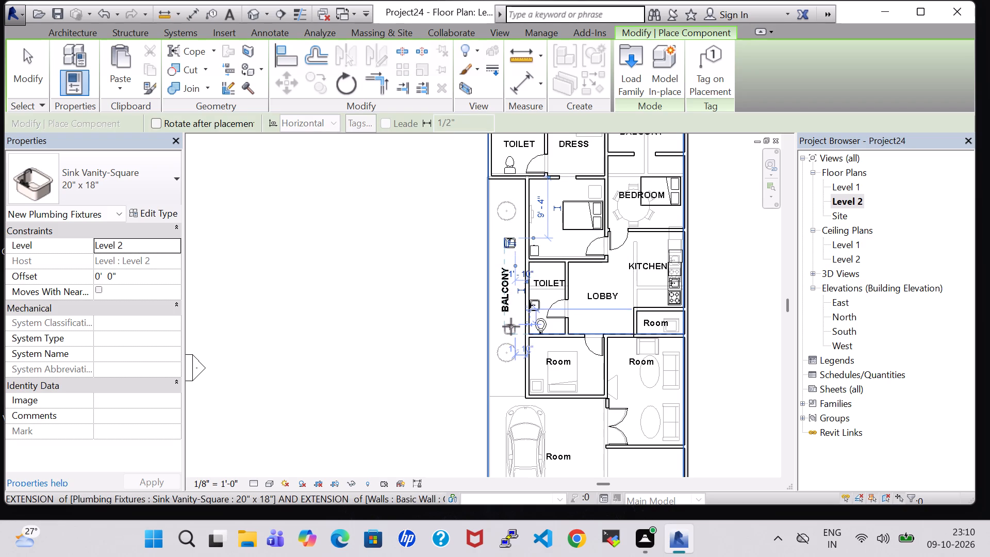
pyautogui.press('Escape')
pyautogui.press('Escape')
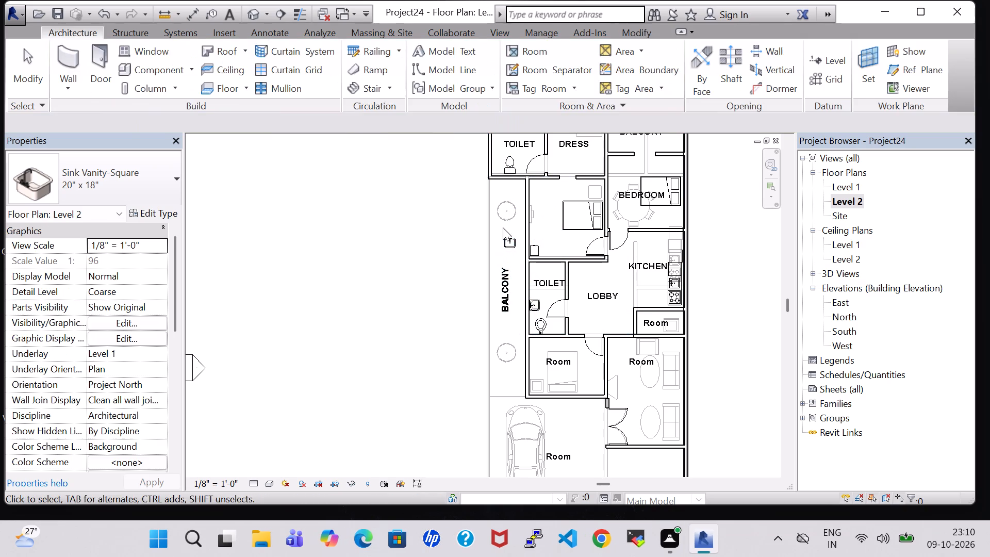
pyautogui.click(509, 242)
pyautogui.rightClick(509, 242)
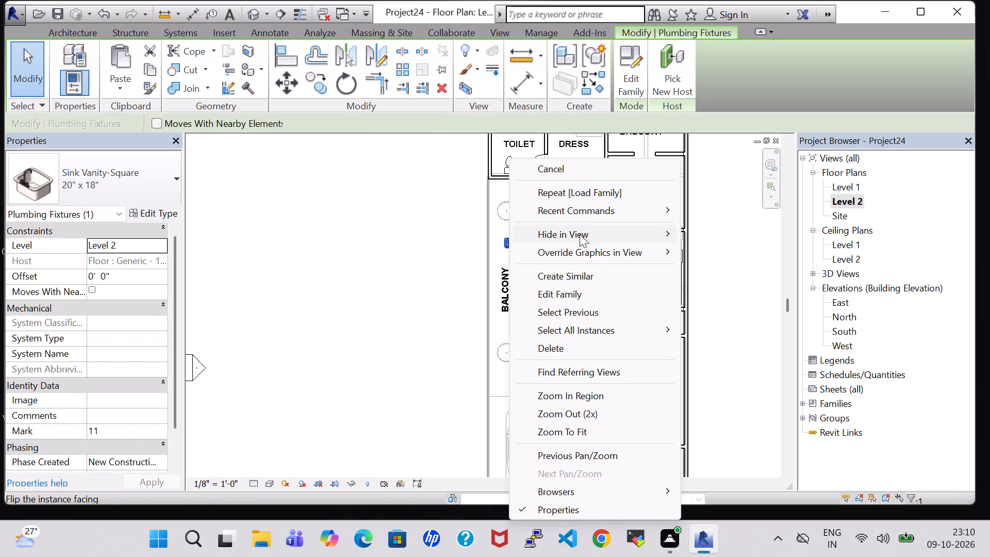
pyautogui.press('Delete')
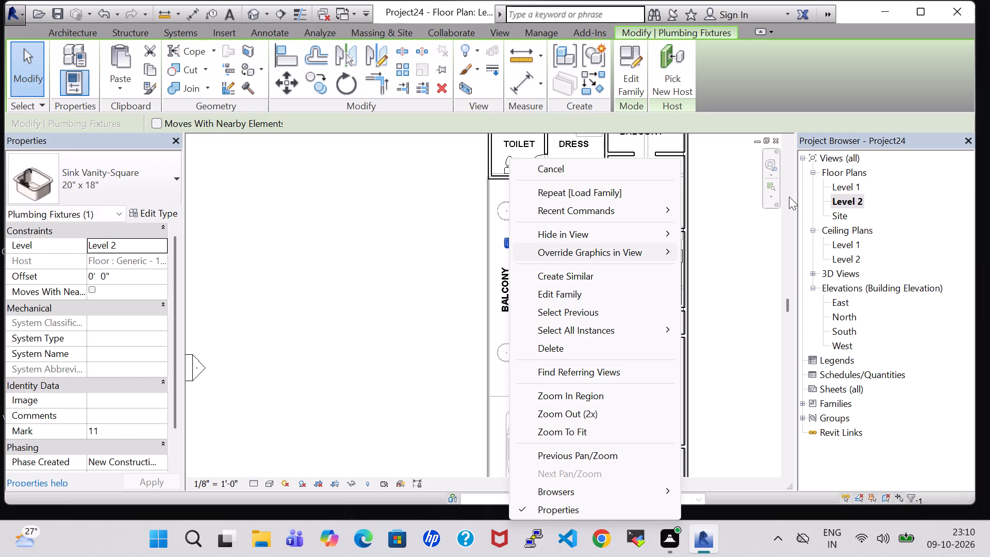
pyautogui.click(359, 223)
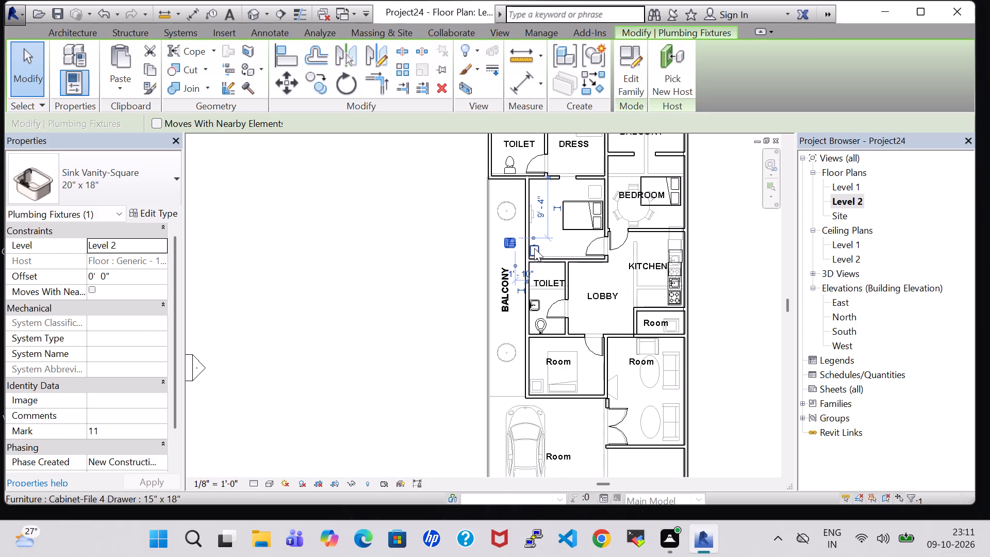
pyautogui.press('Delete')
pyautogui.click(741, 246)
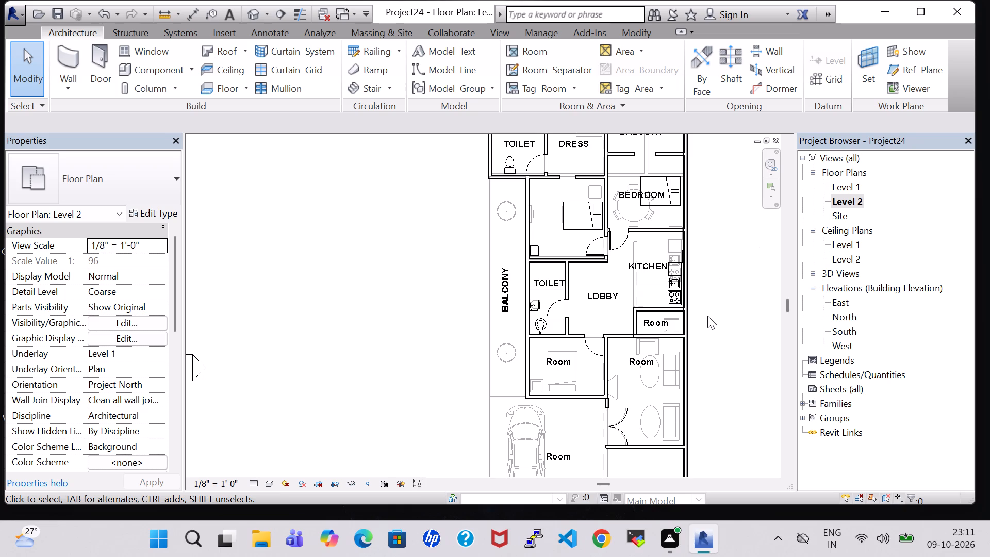
# Examine the two-storey house in the 3D view from above, the front and the balcony side.
pyautogui.click(713, 261)
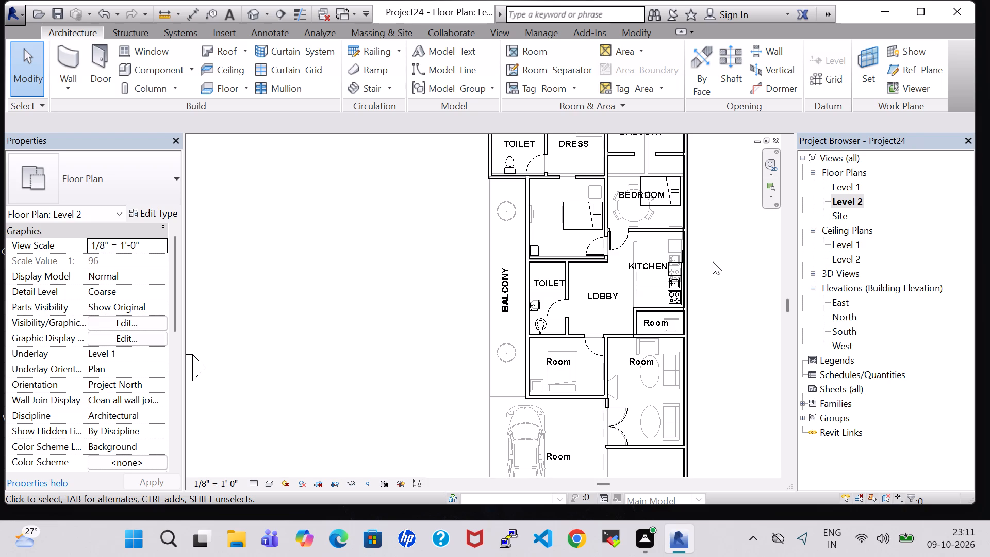
pyautogui.click(254, 11)
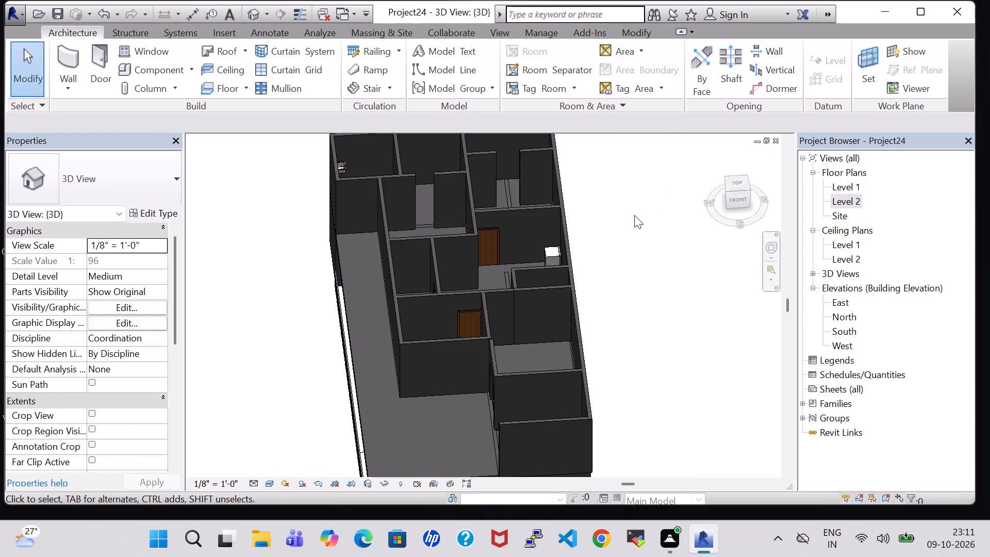
pyautogui.keyDown('shift'); pyautogui.moveTo(634, 215); pyautogui.dragTo(617, 315, button='middle'); pyautogui.keyUp('shift')
pyautogui.keyDown('shift'); pyautogui.moveTo(636, 287); pyautogui.dragTo(532, 224, button='middle'); pyautogui.keyUp('shift')
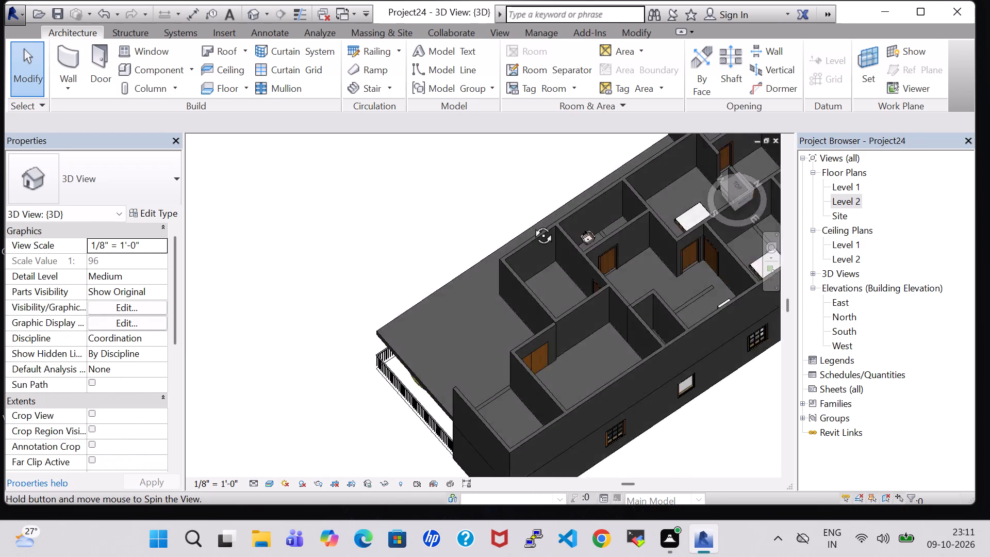
pyautogui.keyDown('shift'); pyautogui.moveTo(532, 224); pyautogui.dragTo(591, 146, button='middle'); pyautogui.keyUp('shift')
pyautogui.keyDown('shift'); pyautogui.scroll(1, 591, 146); pyautogui.keyUp('shift')
pyautogui.keyDown('shift'); pyautogui.moveTo(708, 428); pyautogui.dragTo(719, 322, button='middle'); pyautogui.keyUp('shift')
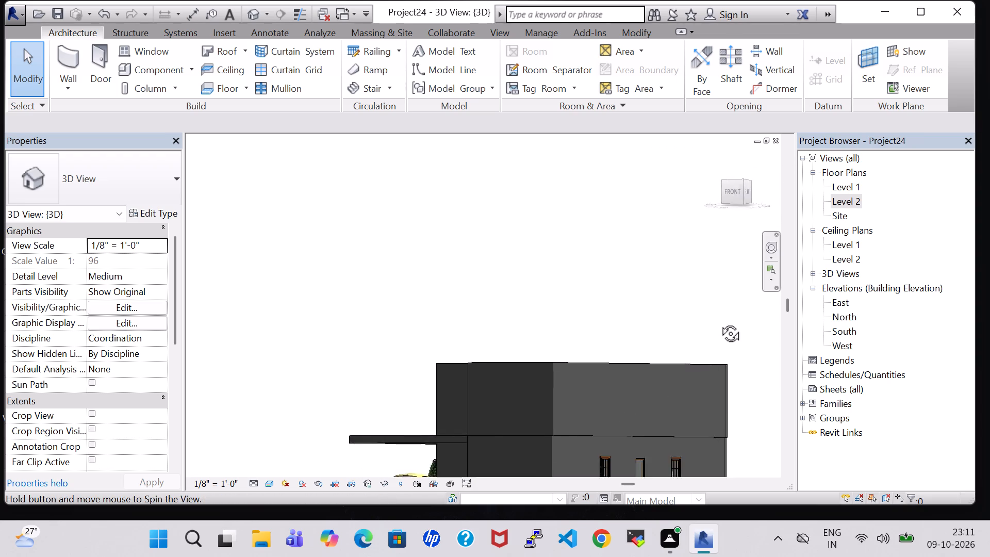
pyautogui.keyDown('shift'); pyautogui.moveTo(719, 322); pyautogui.dragTo(805, 292, button='middle'); pyautogui.keyUp('shift')
pyautogui.moveTo(290, 236); pyautogui.dragTo(379, 286, button='middle')
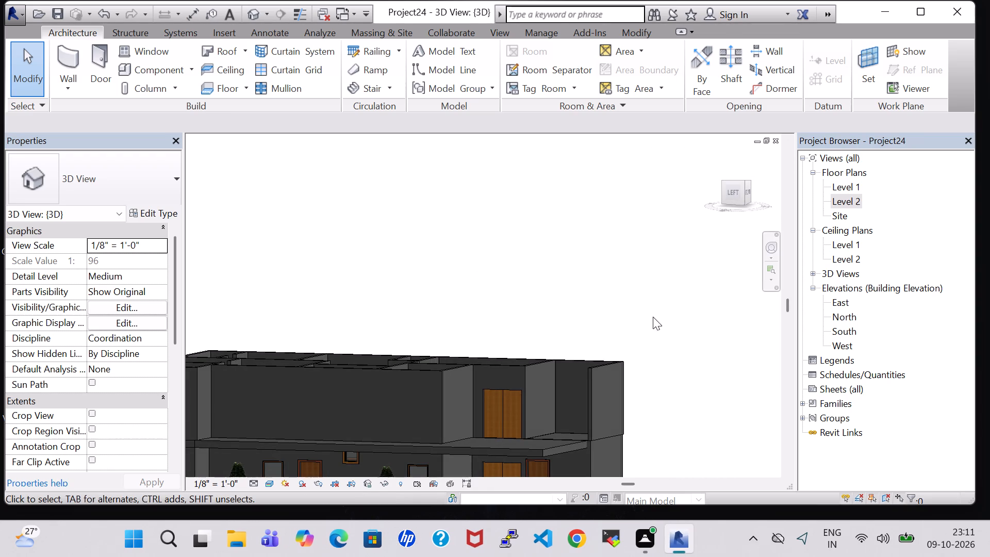
pyautogui.moveTo(696, 446); pyautogui.dragTo(713, 323, button='middle')
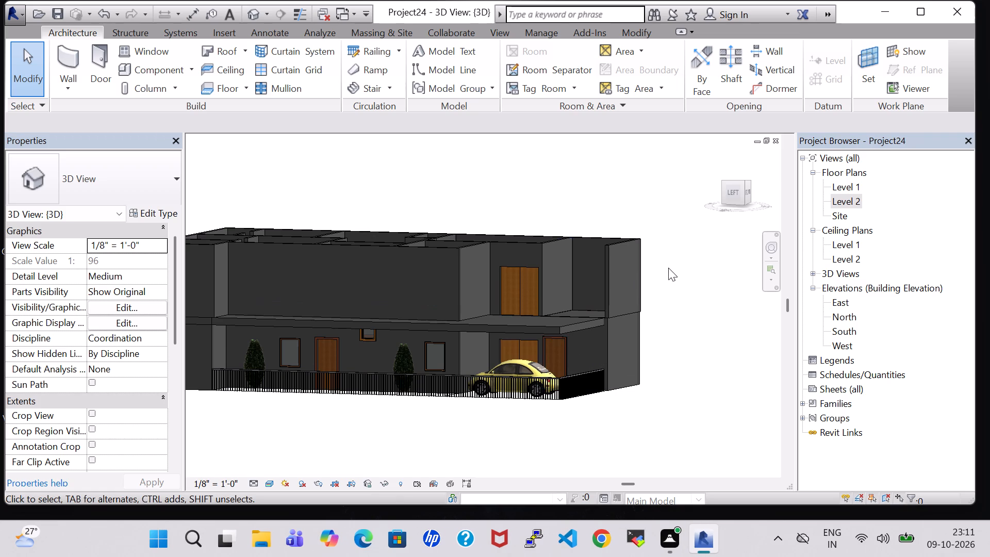
pyautogui.keyDown('shift'); pyautogui.moveTo(668, 268); pyautogui.dragTo(547, 365, button='middle'); pyautogui.keyUp('shift')
pyautogui.keyDown('shift'); pyautogui.moveTo(637, 195); pyautogui.dragTo(640, 212, button='middle'); pyautogui.keyUp('shift')
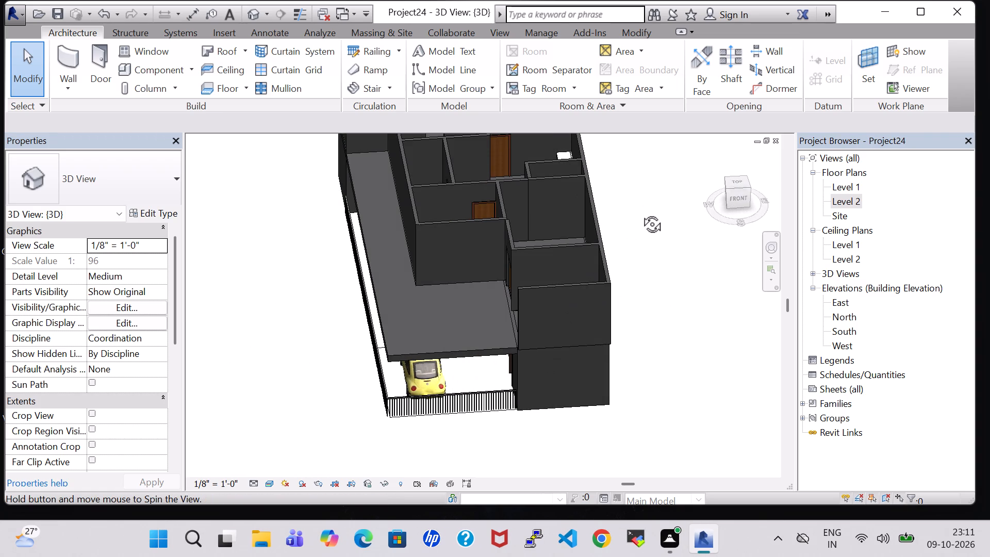
# Set the offset of the Sink Vanity-Square in the Level 2 toilet beside the lobby to 3' 0".
pyautogui.keyDown('shift'); pyautogui.moveTo(640, 212); pyautogui.dragTo(625, 321, button='middle'); pyautogui.keyUp('shift')
pyautogui.scroll(1, 644, 206)
pyautogui.moveTo(644, 206); pyautogui.dragTo(629, 362, button='middle')
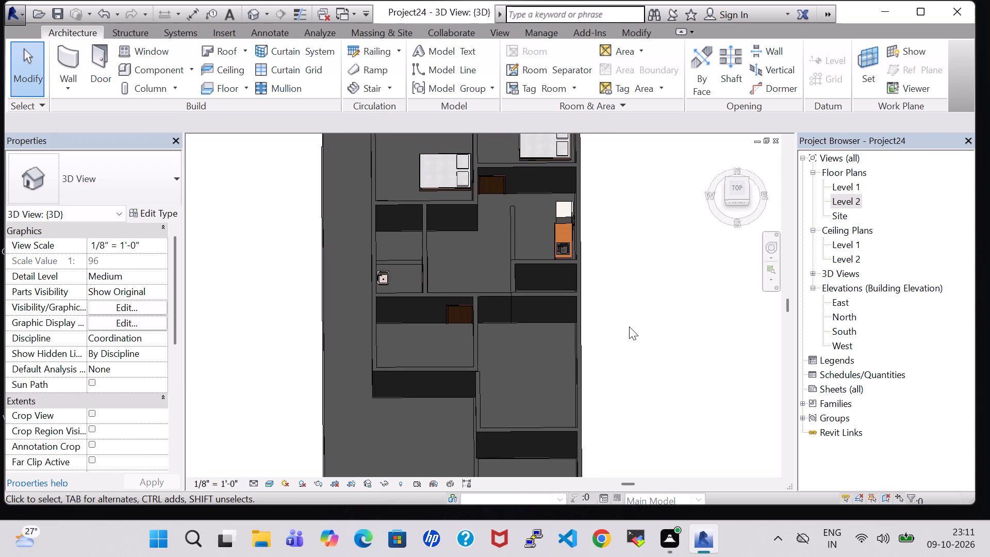
pyautogui.moveTo(590, 206); pyautogui.dragTo(583, 284, button='middle')
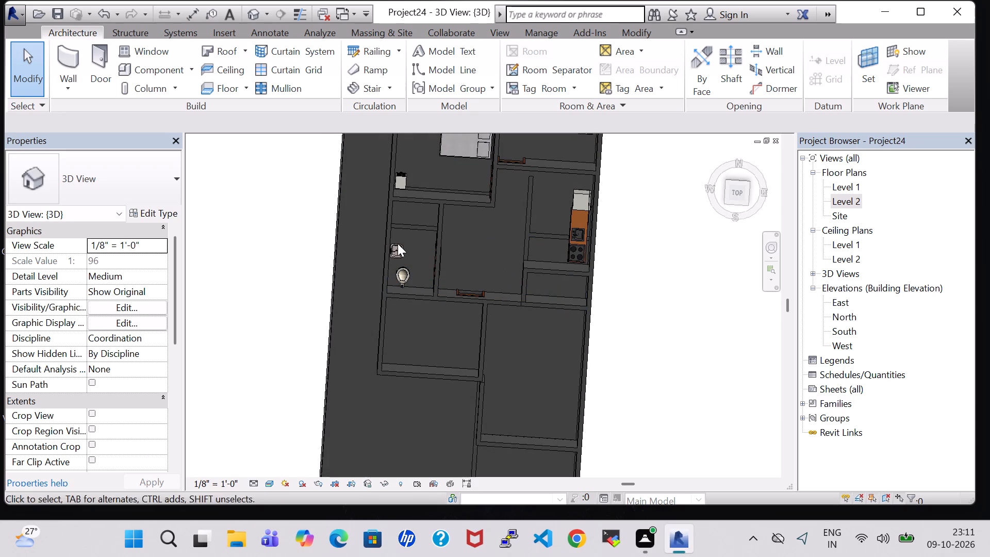
pyautogui.click(398, 248)
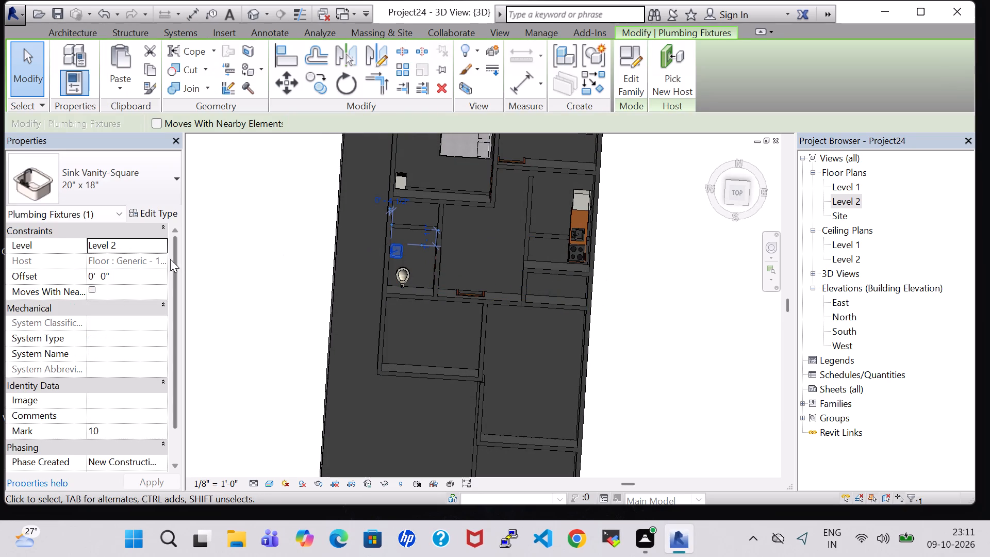
pyautogui.click(94, 281)
pyautogui.press('BackSpace')
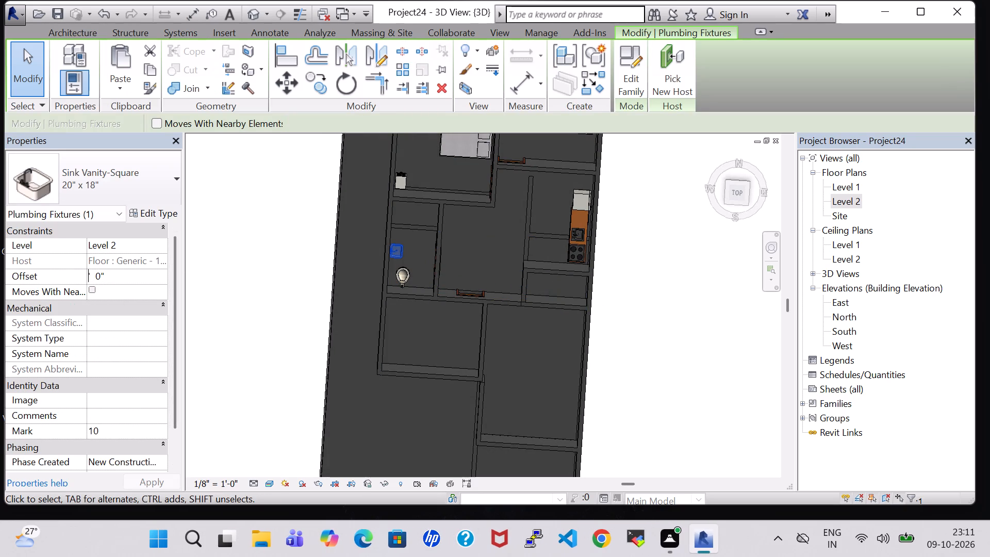
pyautogui.press('3')
pyautogui.press('Return')
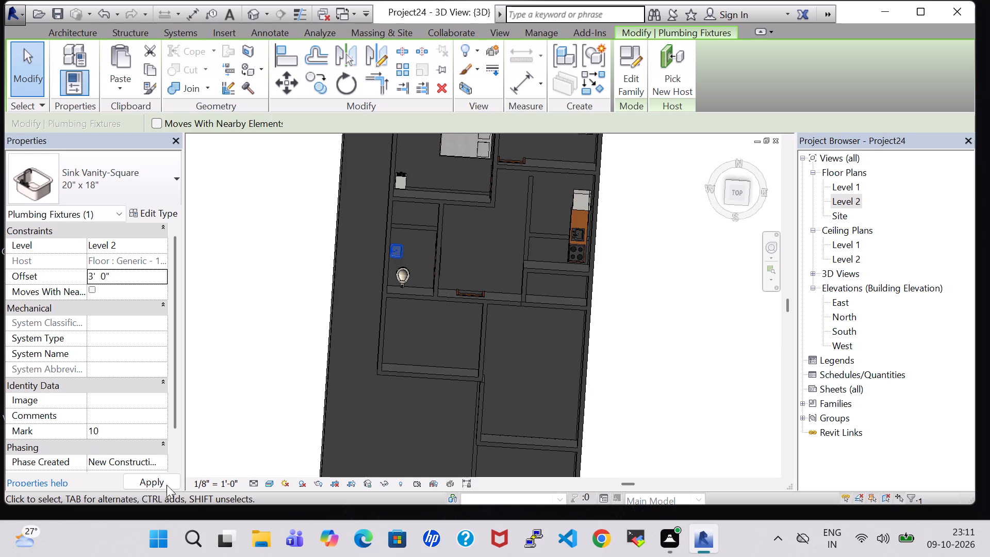
pyautogui.click(146, 485)
pyautogui.click(664, 258)
# Check the offset of the rear toilet's vanity sink and examine the placed Level 2 fixtures and furniture in 3D.
pyautogui.moveTo(667, 252); pyautogui.dragTo(682, 455, button='middle')
pyautogui.scroll(1, 667, 252)
pyautogui.click(340, 194)
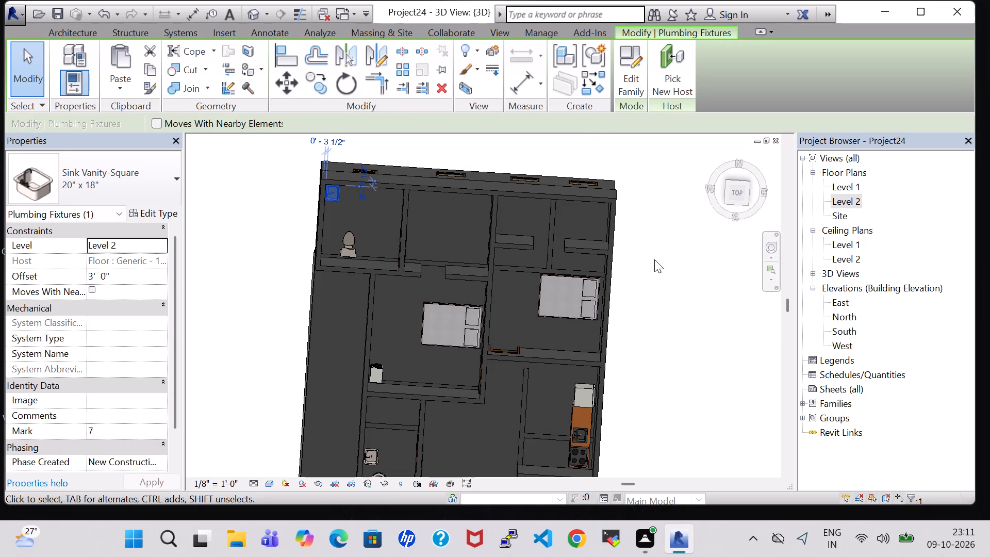
pyautogui.scroll(-1, 654, 259)
pyautogui.moveTo(682, 319); pyautogui.dragTo(686, 264, button='middle')
pyautogui.click(686, 280)
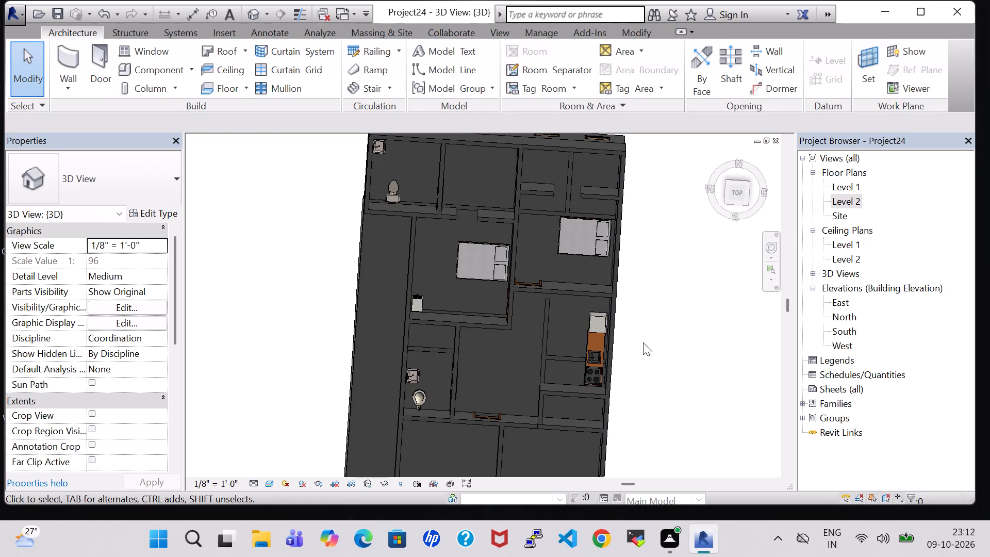
pyautogui.keyDown('shift'); pyautogui.moveTo(643, 344); pyautogui.dragTo(647, 232, button='middle'); pyautogui.keyUp('shift')
pyautogui.keyDown('shift'); pyautogui.moveTo(661, 349); pyautogui.dragTo(658, 300, button='middle'); pyautogui.keyUp('shift')
pyautogui.keyDown('shift'); pyautogui.scroll(1, 661, 349); pyautogui.keyUp('shift')
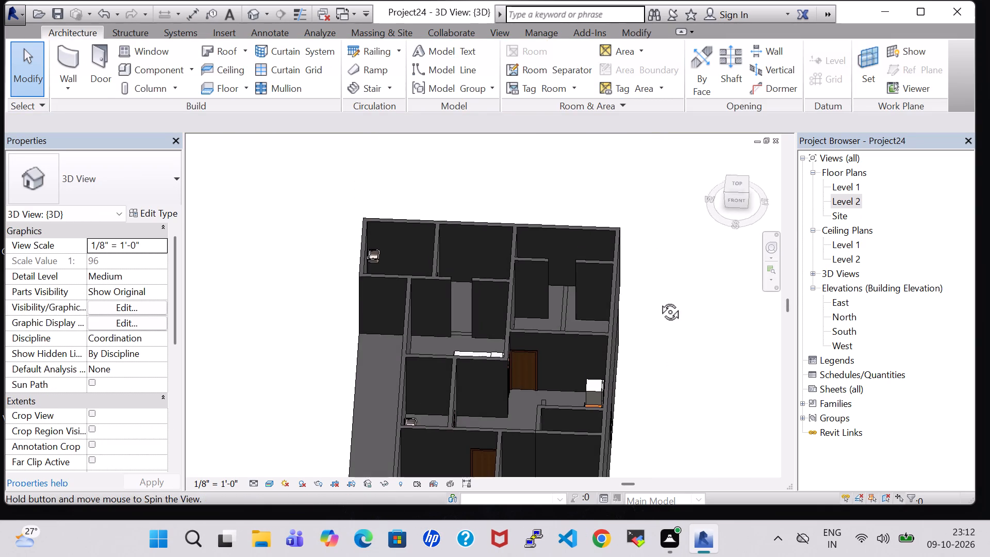
pyautogui.keyDown('shift'); pyautogui.moveTo(658, 300); pyautogui.dragTo(658, 282, button='middle'); pyautogui.keyUp('shift')
# Return to the Level 2 floor plan with the whole house layout in view.
pyautogui.doubleClick(843, 199)
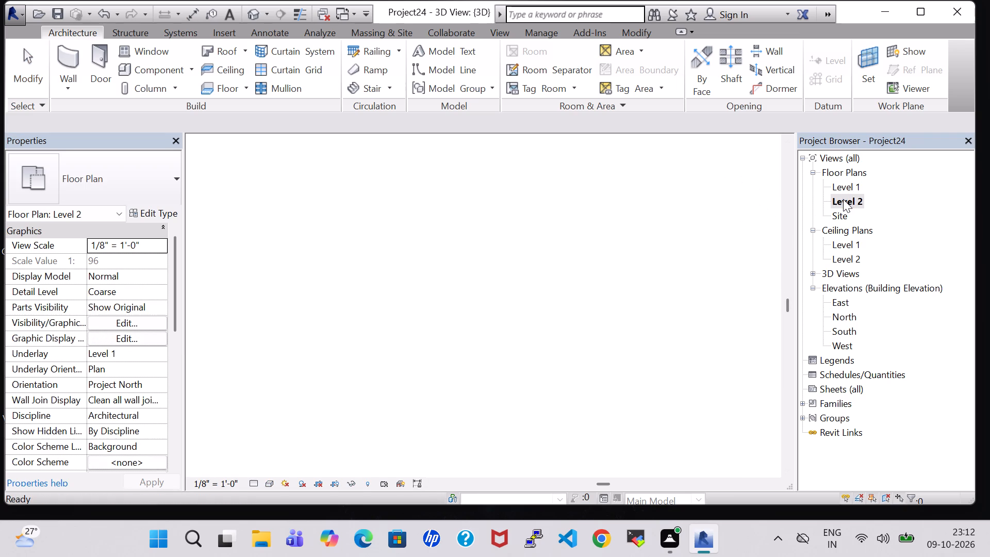
pyautogui.scroll(-1, 661, 268)
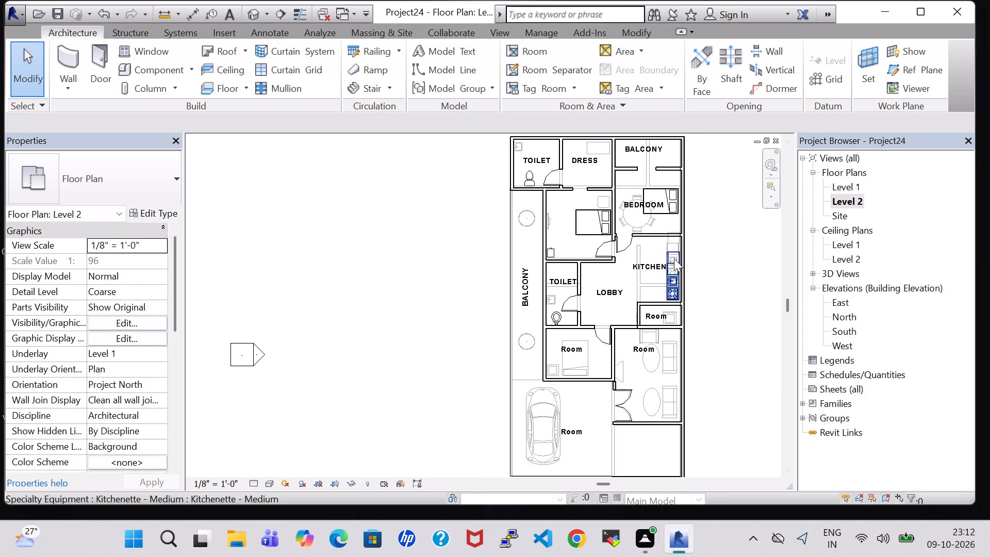
pyautogui.click(720, 258)
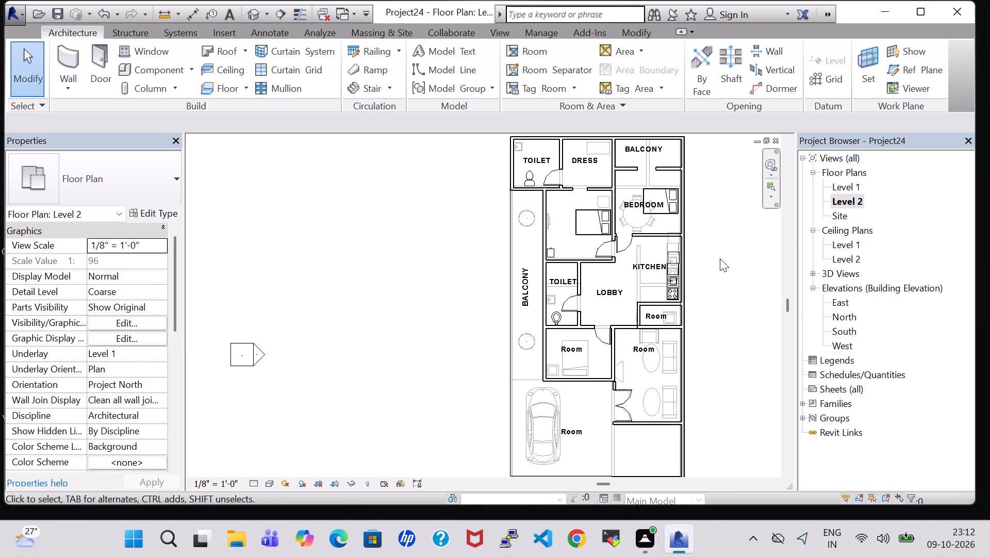
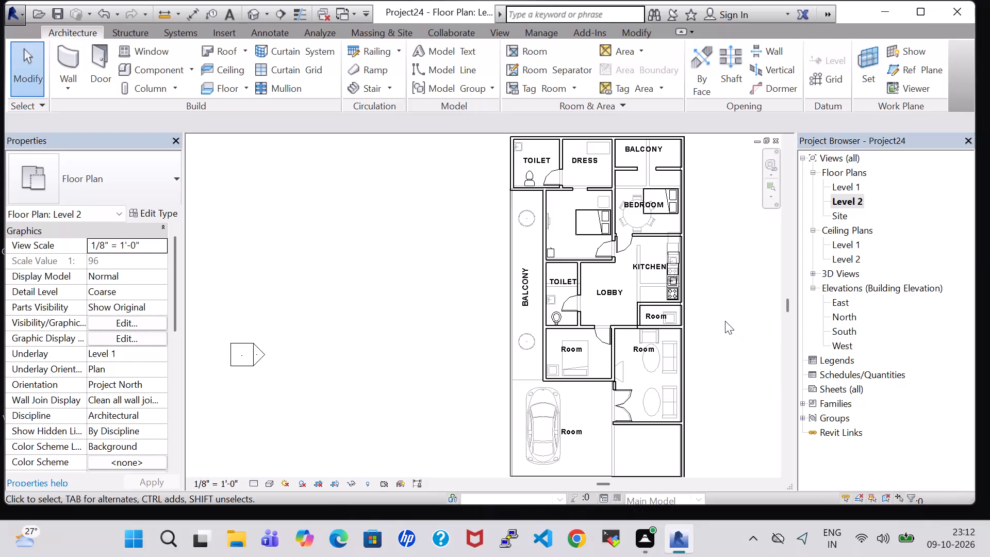
# Examine the Level 2 fixtures and furniture in the 3D view from above and at the front facade.
pyautogui.click(714, 242)
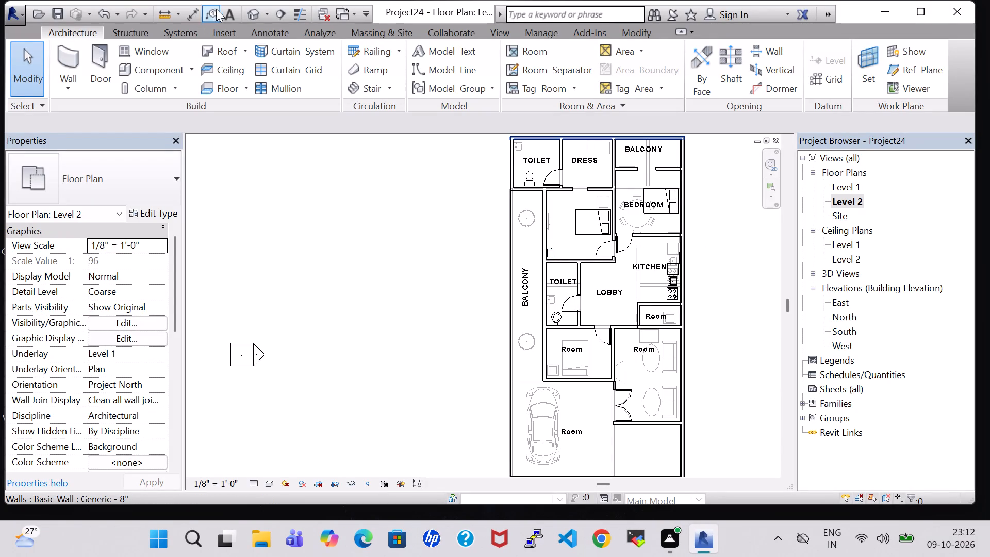
pyautogui.click(252, 11)
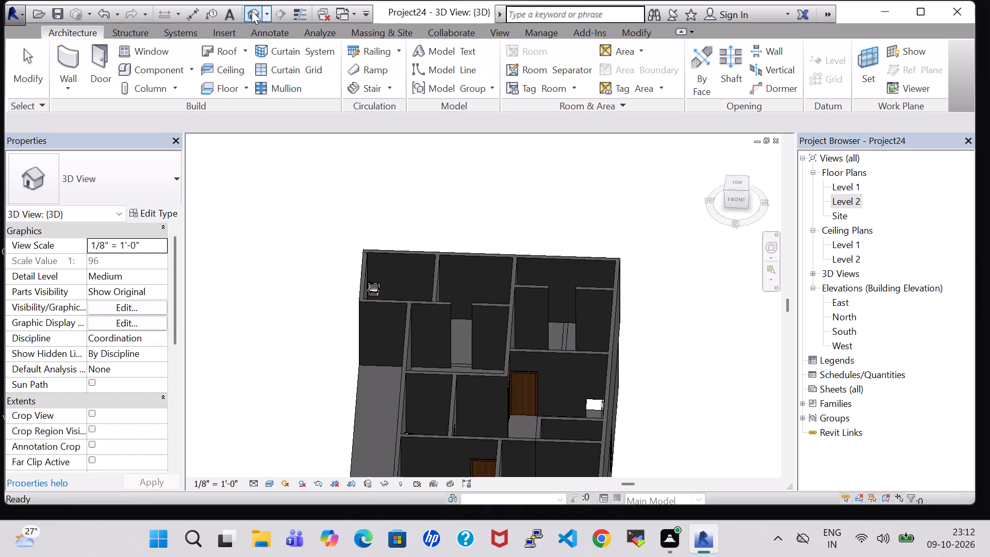
pyautogui.keyDown('shift'); pyautogui.moveTo(592, 204); pyautogui.dragTo(595, 291, button='middle'); pyautogui.keyUp('shift')
pyautogui.keyDown('shift'); pyautogui.scroll(1, 592, 204); pyautogui.keyUp('shift')
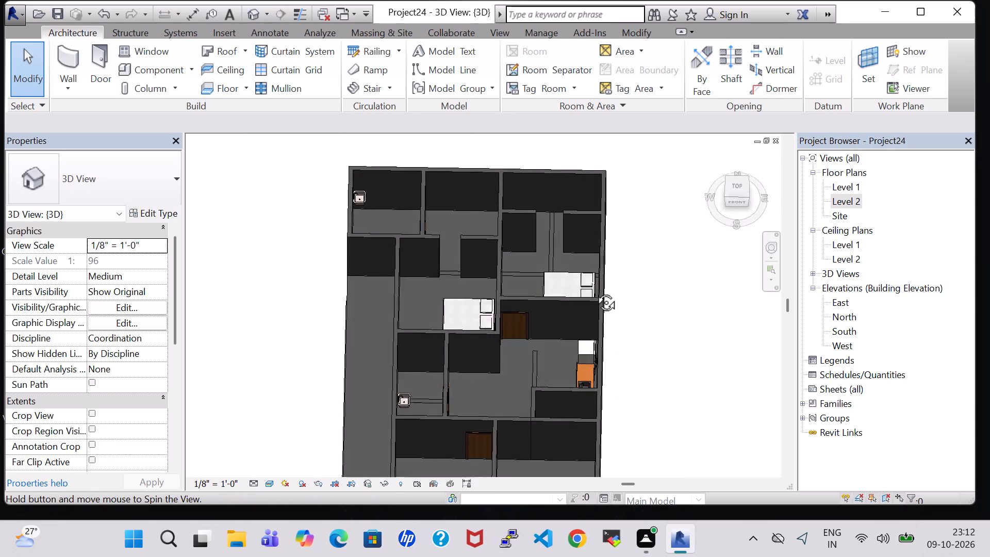
pyautogui.keyDown('shift'); pyautogui.moveTo(595, 291); pyautogui.dragTo(593, 327, button='middle'); pyautogui.keyUp('shift')
pyautogui.moveTo(649, 229); pyautogui.dragTo(657, 299, button='middle')
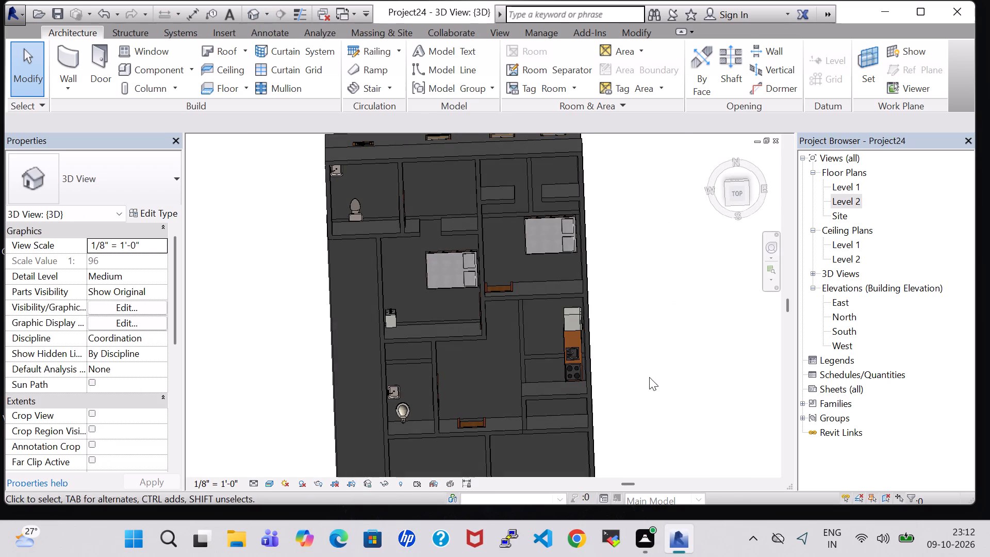
pyautogui.keyDown('shift'); pyautogui.moveTo(649, 377); pyautogui.dragTo(669, 208, button='middle'); pyautogui.keyUp('shift')
pyautogui.keyDown('shift'); pyautogui.scroll(1, 649, 377); pyautogui.keyUp('shift')
pyautogui.keyDown('shift'); pyautogui.moveTo(654, 285); pyautogui.dragTo(655, 192, button='middle'); pyautogui.keyUp('shift')
pyautogui.moveTo(656, 433); pyautogui.dragTo(667, 211, button='middle')
pyautogui.moveTo(671, 406); pyautogui.dragTo(694, 336, button='middle')
pyautogui.scroll(1, 671, 406)
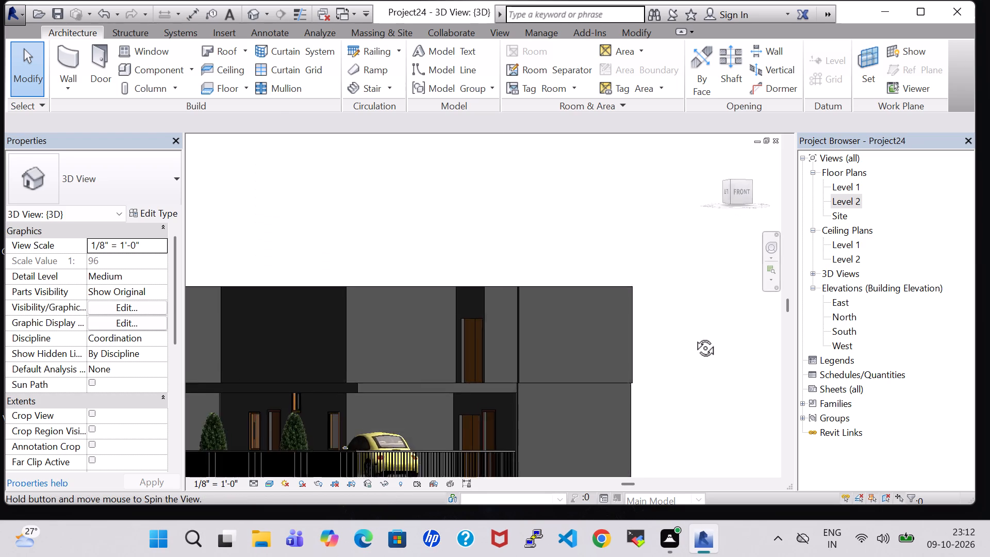
pyautogui.moveTo(694, 336); pyautogui.dragTo(712, 389, button='middle')
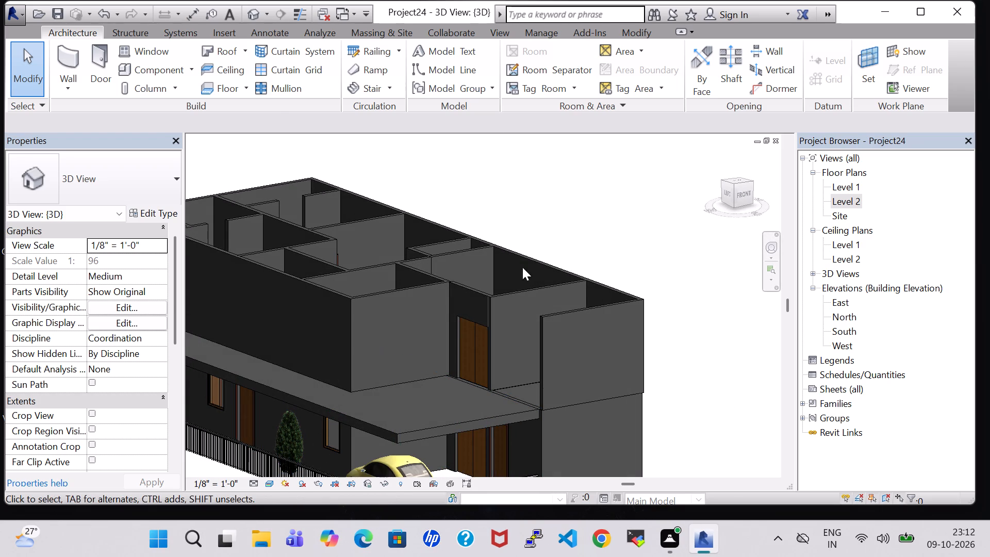
# Examine the Level 2 front rooms, lobby, toilets and kitchen in 3D from above and at oblique angles.
pyautogui.keyDown('shift'); pyautogui.moveTo(579, 217); pyautogui.dragTo(521, 375, button='middle'); pyautogui.keyUp('shift')
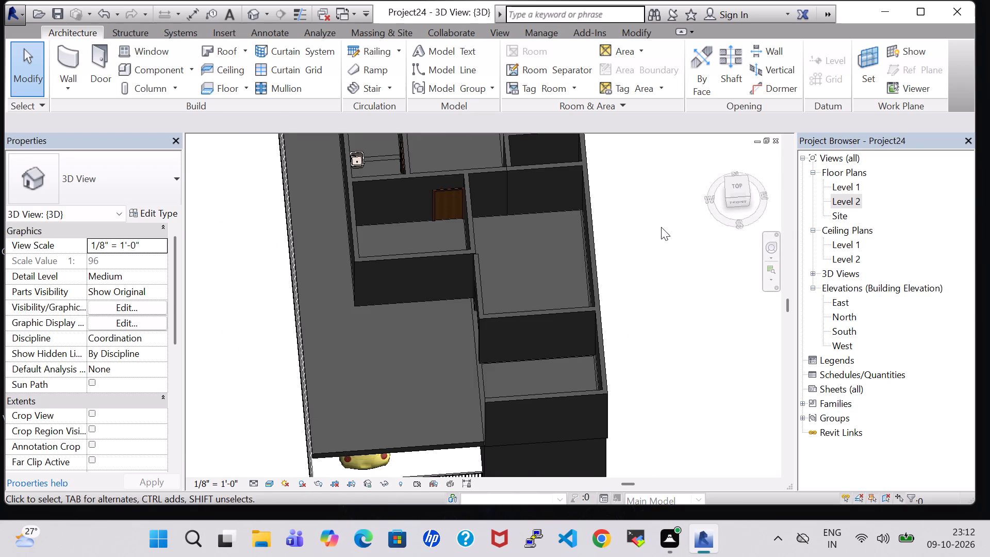
pyautogui.moveTo(661, 227); pyautogui.dragTo(670, 349, button='middle')
pyautogui.keyDown('shift'); pyautogui.scroll(1, 661, 227); pyautogui.keyUp('shift')
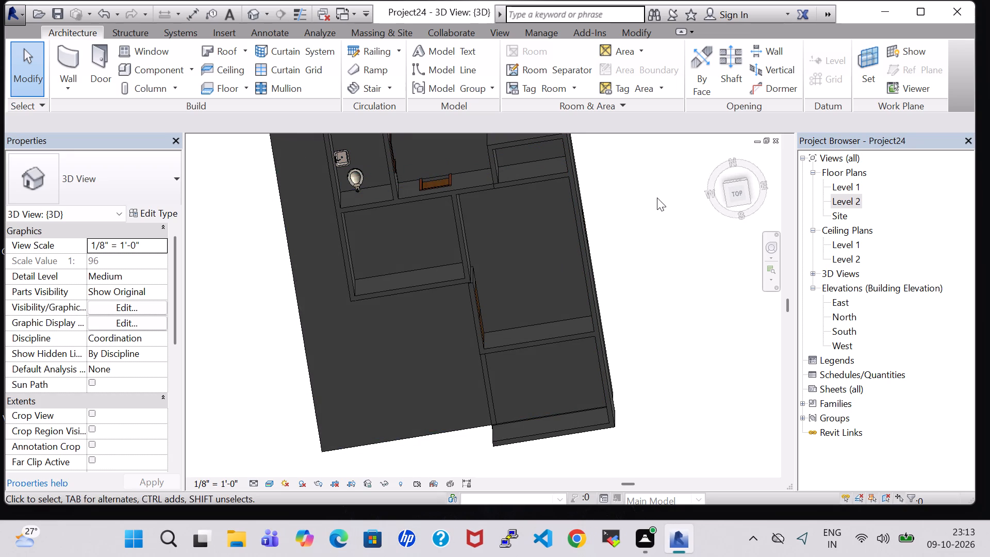
pyautogui.moveTo(657, 197); pyautogui.dragTo(681, 334, button='middle')
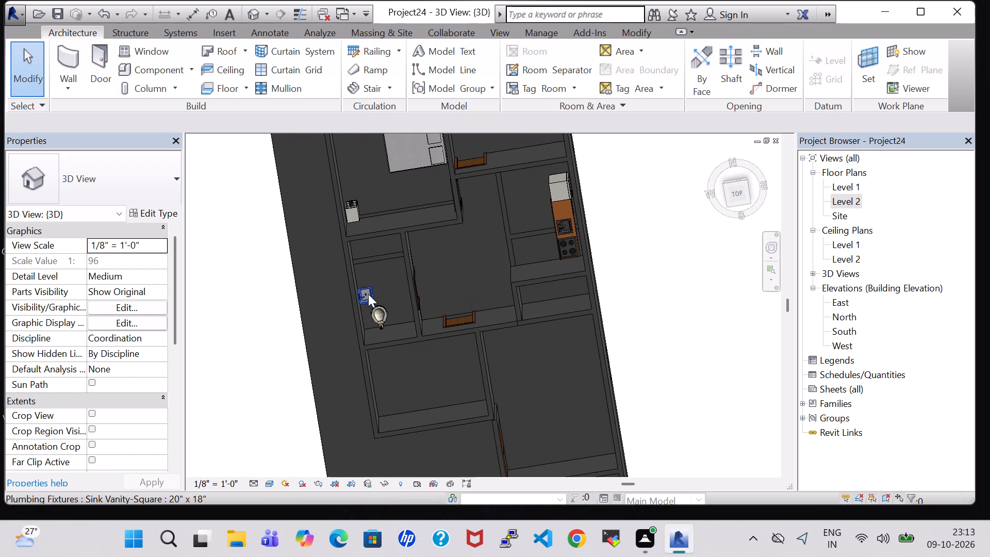
pyautogui.moveTo(619, 196); pyautogui.dragTo(614, 214, button='middle')
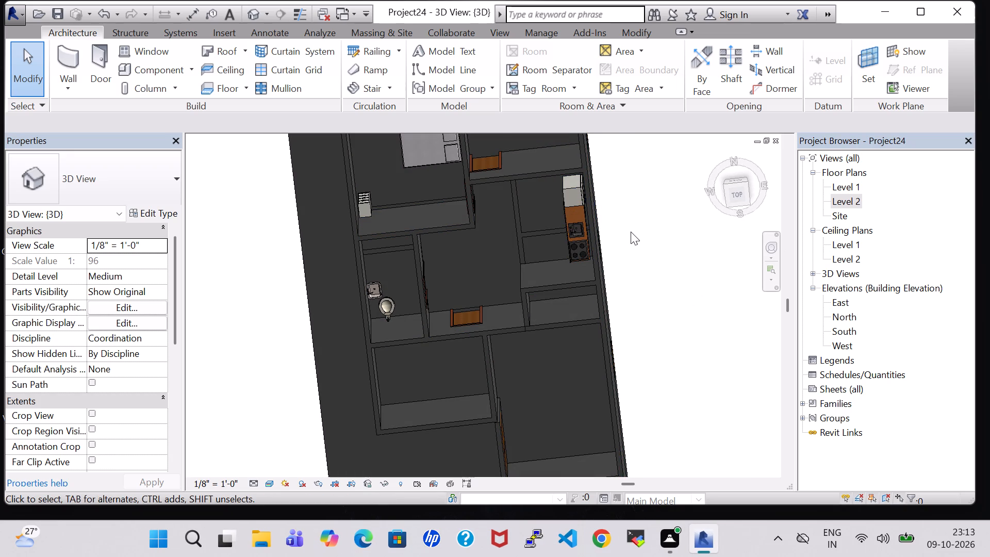
pyautogui.scroll(4, 631, 232)
pyautogui.keyDown('shift'); pyautogui.scroll(-8, 631, 232); pyautogui.keyUp('shift')
pyautogui.keyDown('shift'); pyautogui.moveTo(638, 281); pyautogui.dragTo(626, 159, button='middle'); pyautogui.keyUp('shift')
pyautogui.scroll(1, 652, 245)
pyautogui.moveTo(652, 245); pyautogui.dragTo(650, 313, button='middle')
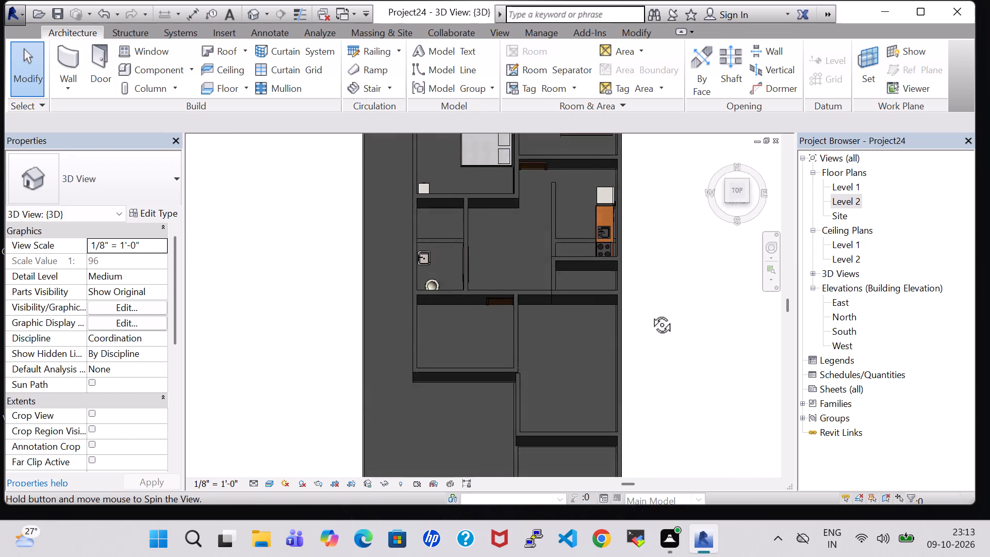
pyautogui.moveTo(650, 313); pyautogui.dragTo(650, 319, button='middle')
pyautogui.moveTo(690, 370); pyautogui.dragTo(670, 245, button='middle')
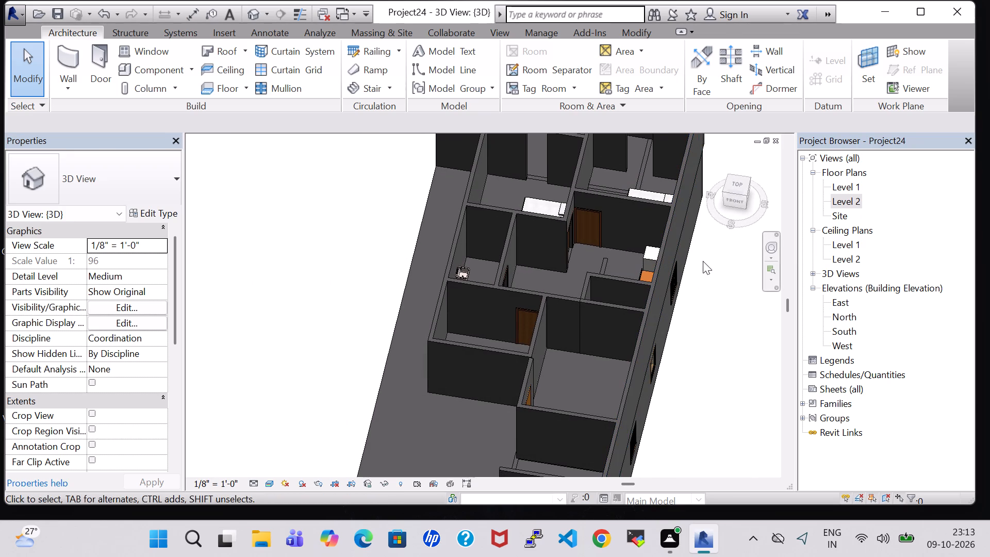
pyautogui.moveTo(706, 264); pyautogui.dragTo(649, 334, button='middle')
pyautogui.moveTo(679, 360); pyautogui.dragTo(679, 302, button='middle')
pyautogui.keyDown('shift'); pyautogui.scroll(1, 679, 360); pyautogui.keyUp('shift')
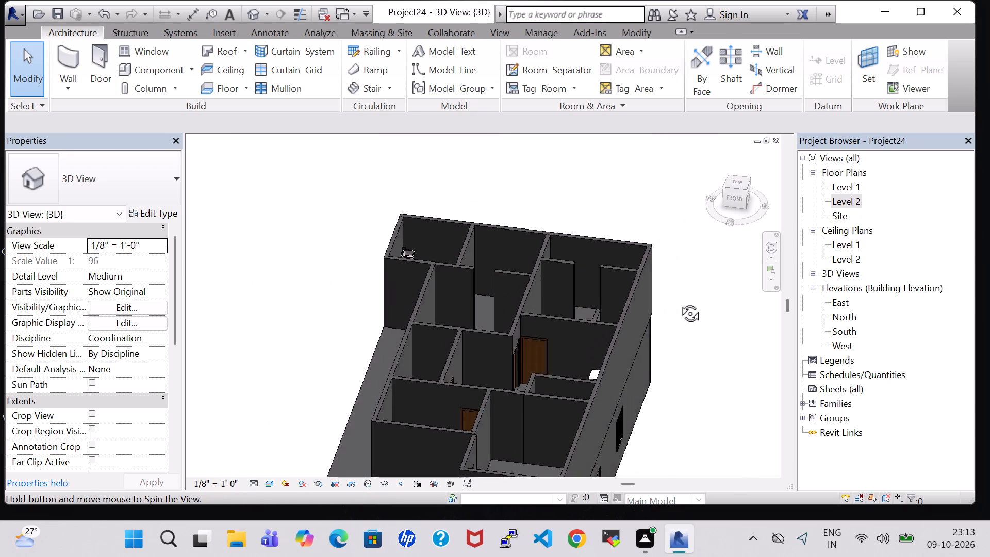
pyautogui.moveTo(679, 302); pyautogui.dragTo(709, 293, button='middle')
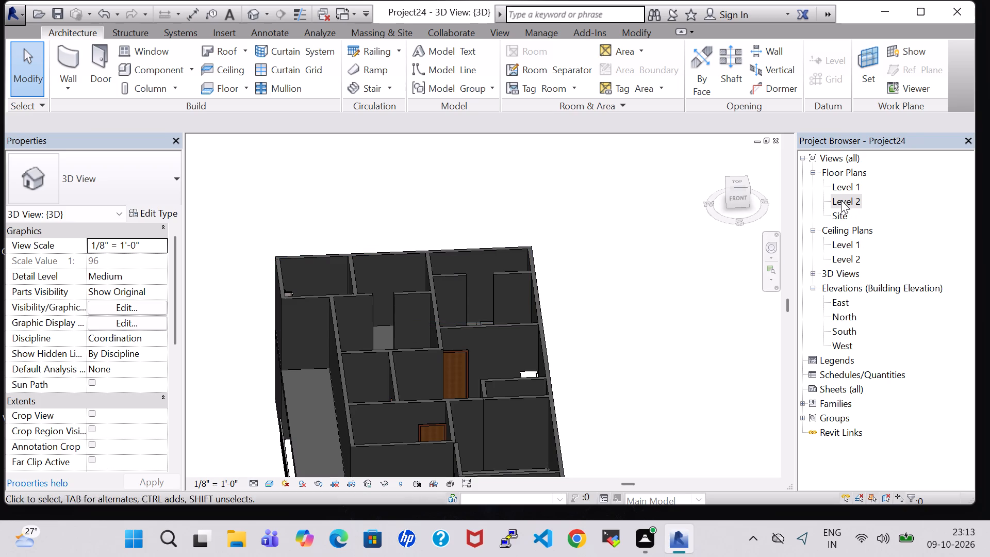
# In the Level 2 floor plan, rename the room tag of the small room between the kitchen and the front room as DUCT.
pyautogui.doubleClick(846, 197)
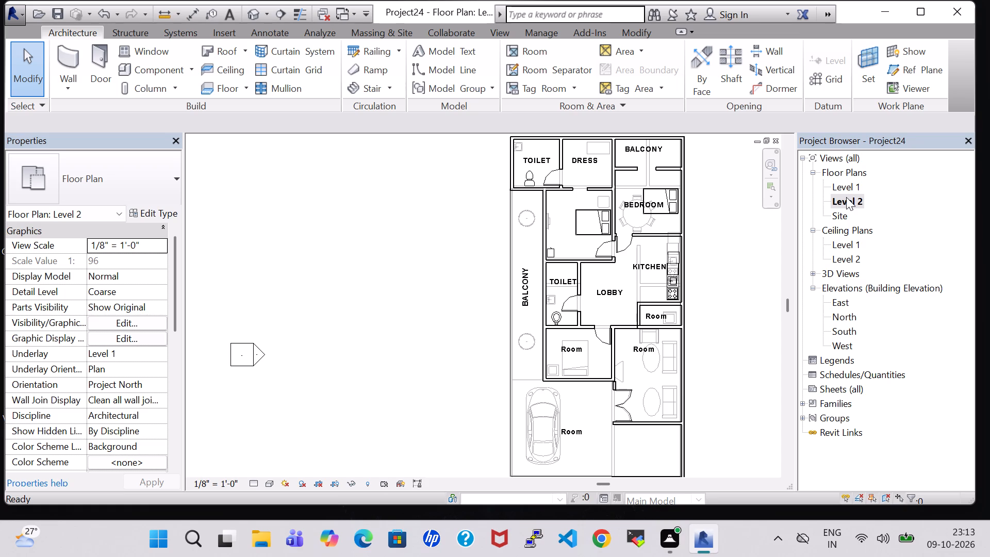
pyautogui.click(730, 256)
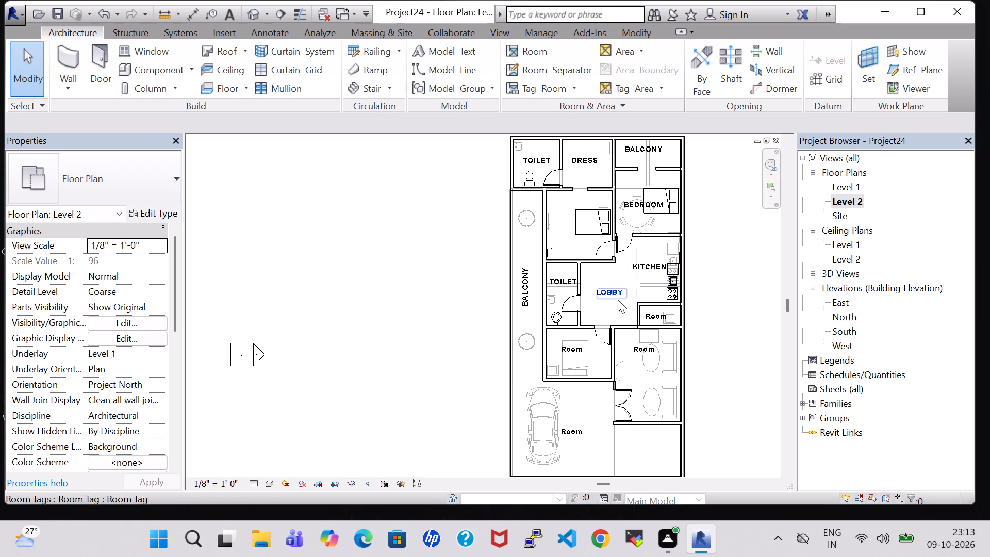
pyautogui.doubleClick(652, 317)
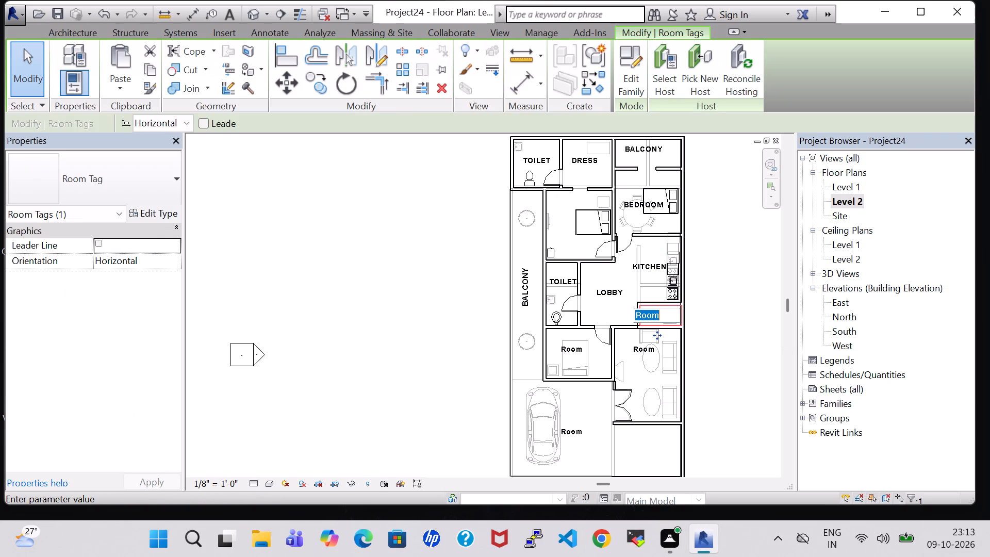
pyautogui.press('BackSpace')
pyautogui.write('DUCT')
pyautogui.press('Return')
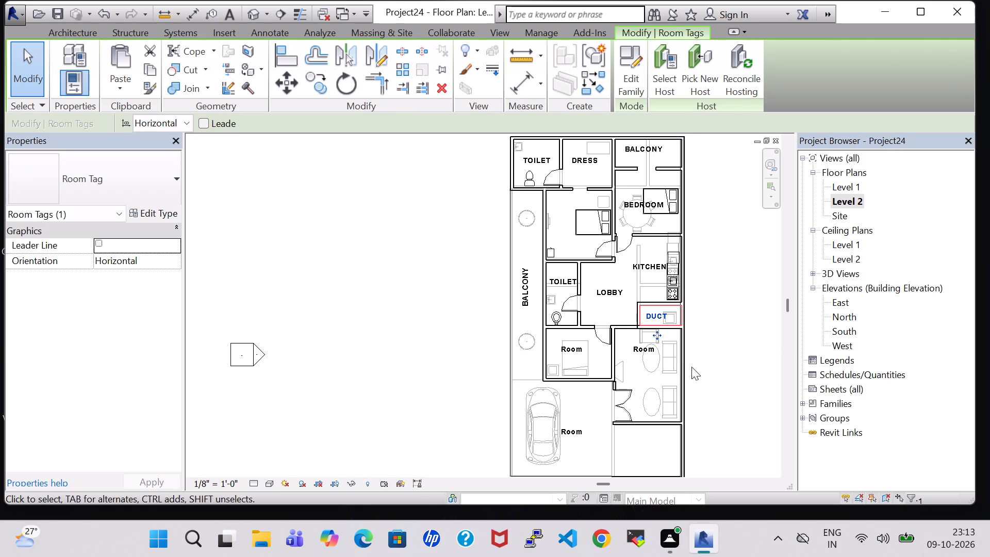
pyautogui.click(691, 367)
# Rename the room tag of the large front room below the duct as LIVING ROOM.
pyautogui.doubleClick(645, 342)
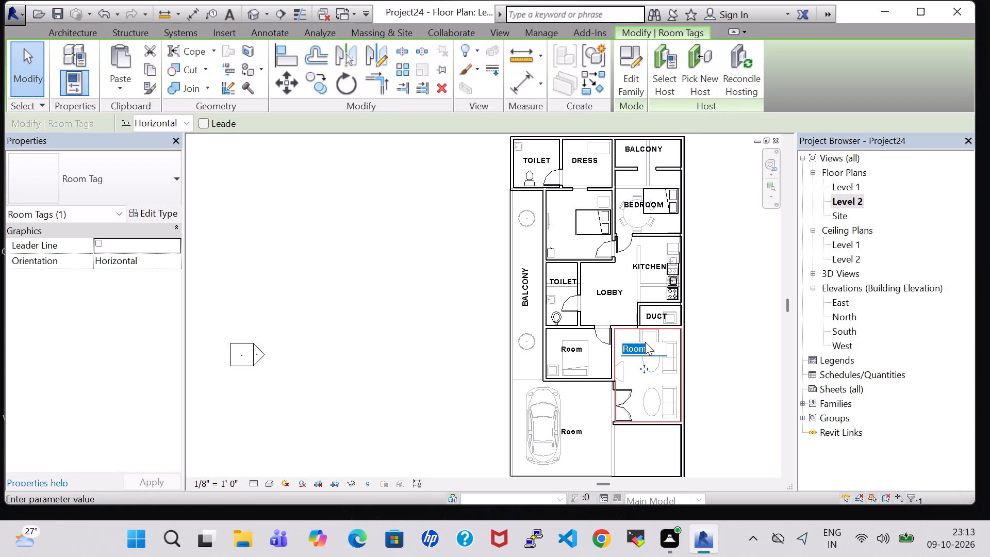
pyautogui.press('BackSpace')
pyautogui.write('LIVING')
pyautogui.press('space')
pyautogui.write('ROOM')
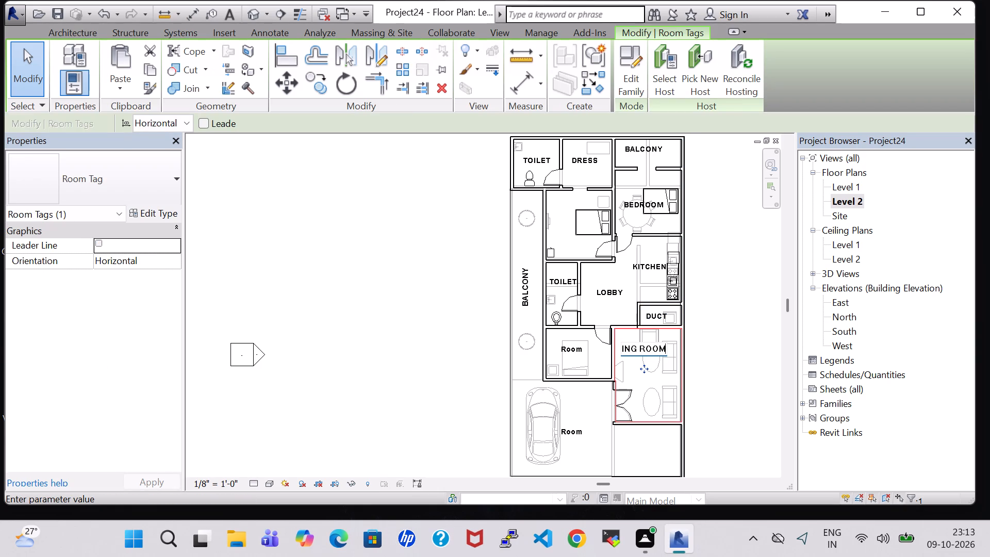
pyautogui.press('Return')
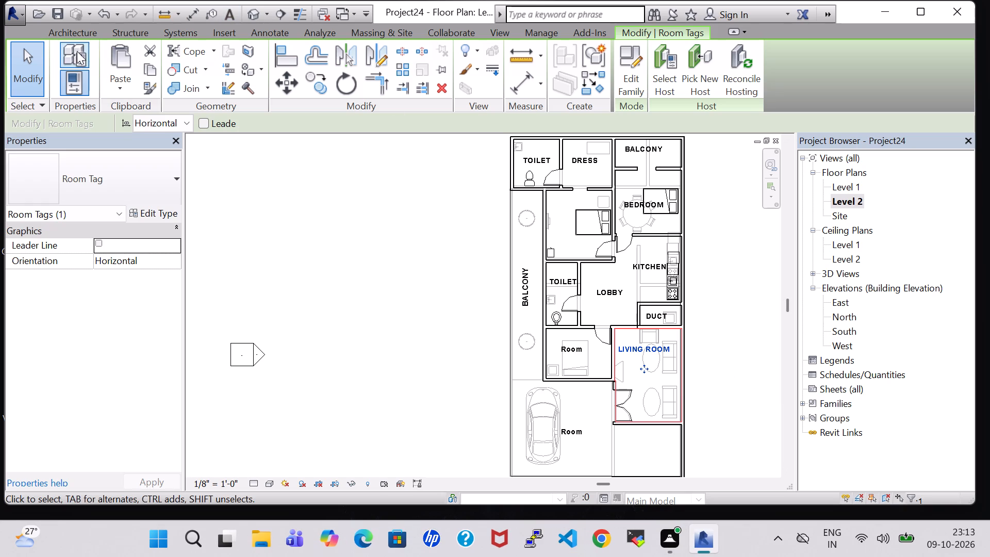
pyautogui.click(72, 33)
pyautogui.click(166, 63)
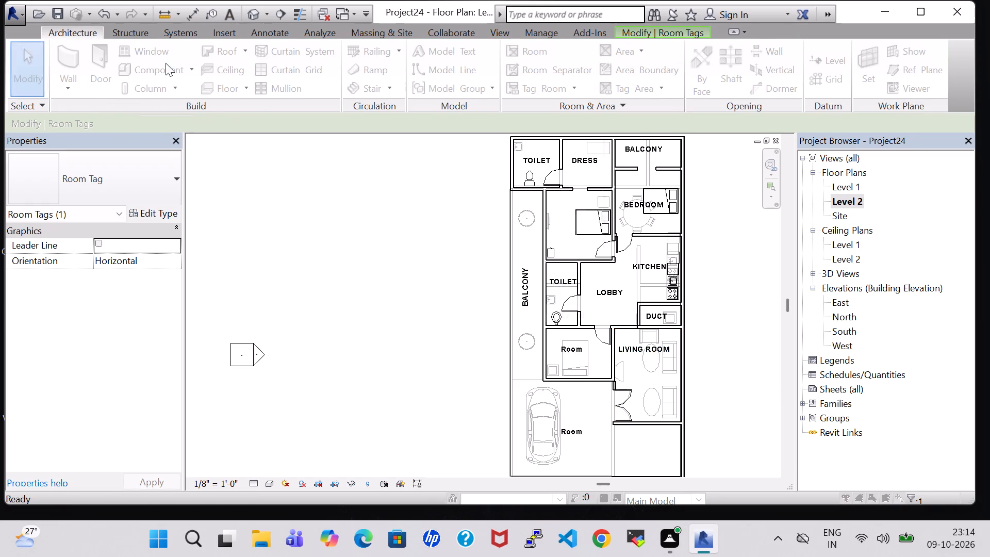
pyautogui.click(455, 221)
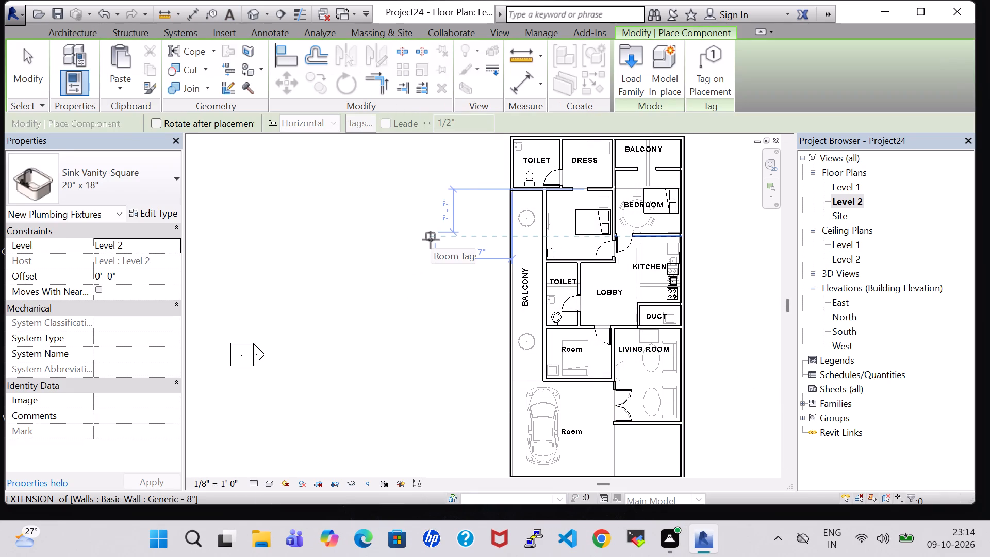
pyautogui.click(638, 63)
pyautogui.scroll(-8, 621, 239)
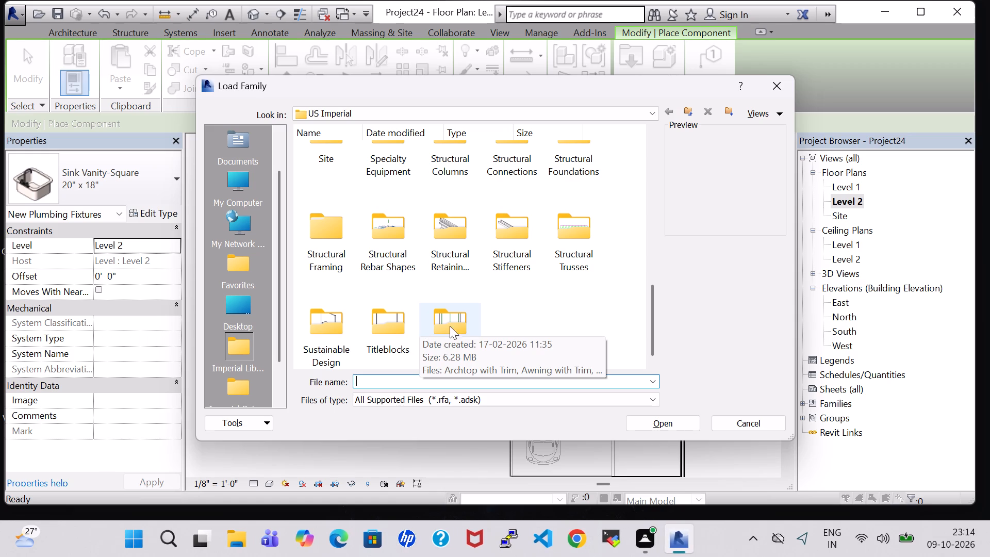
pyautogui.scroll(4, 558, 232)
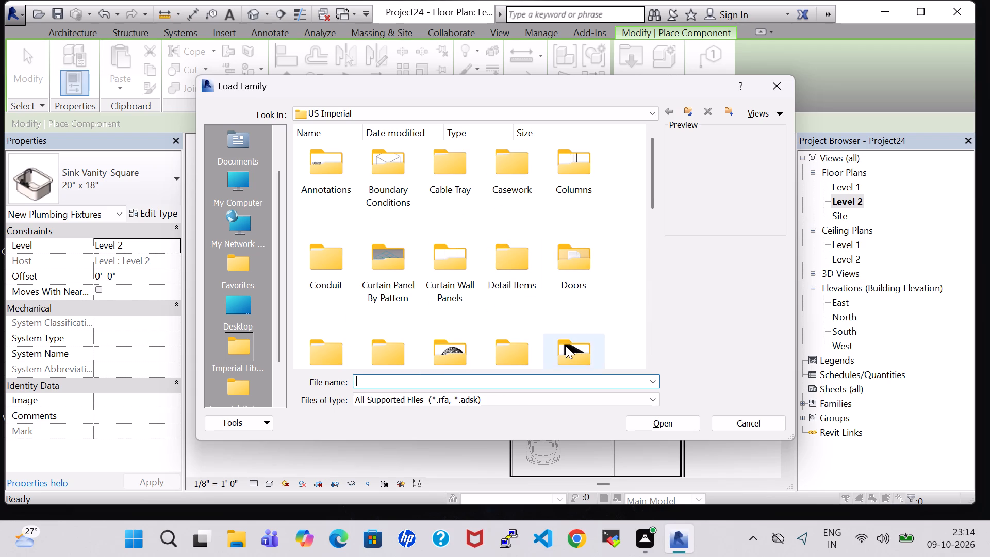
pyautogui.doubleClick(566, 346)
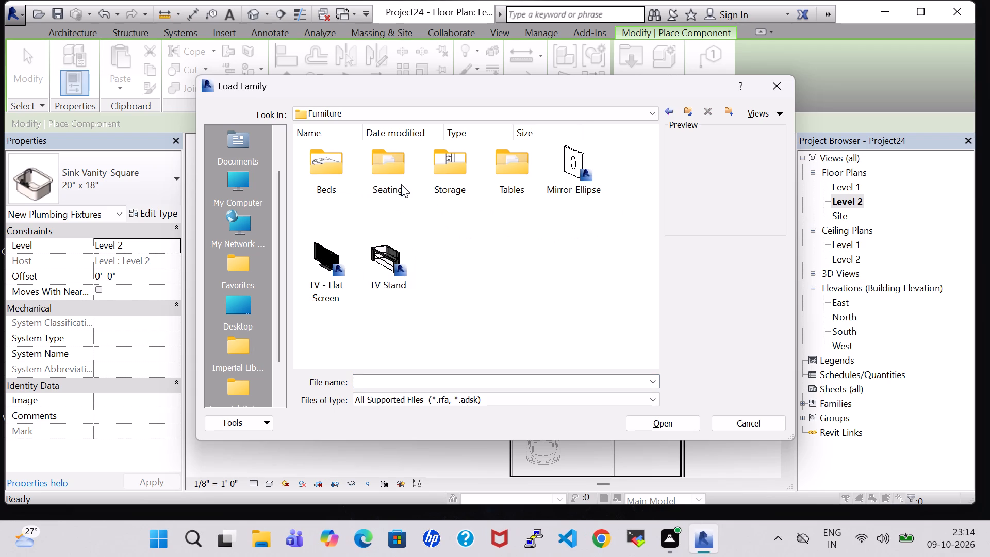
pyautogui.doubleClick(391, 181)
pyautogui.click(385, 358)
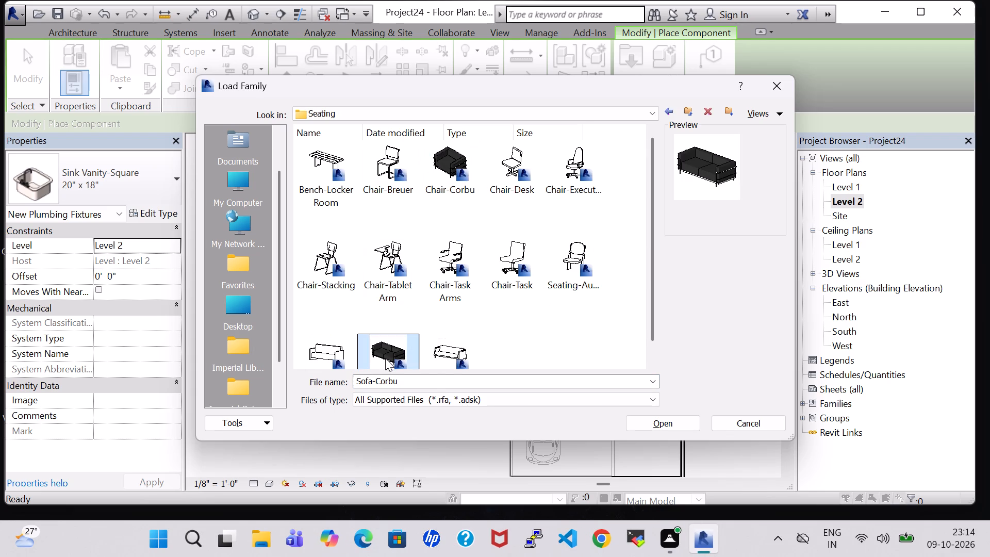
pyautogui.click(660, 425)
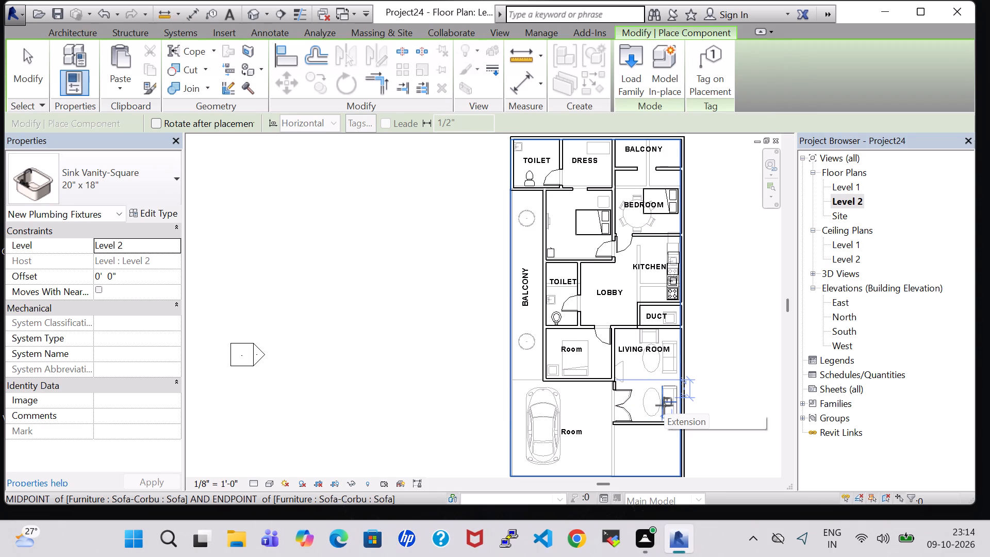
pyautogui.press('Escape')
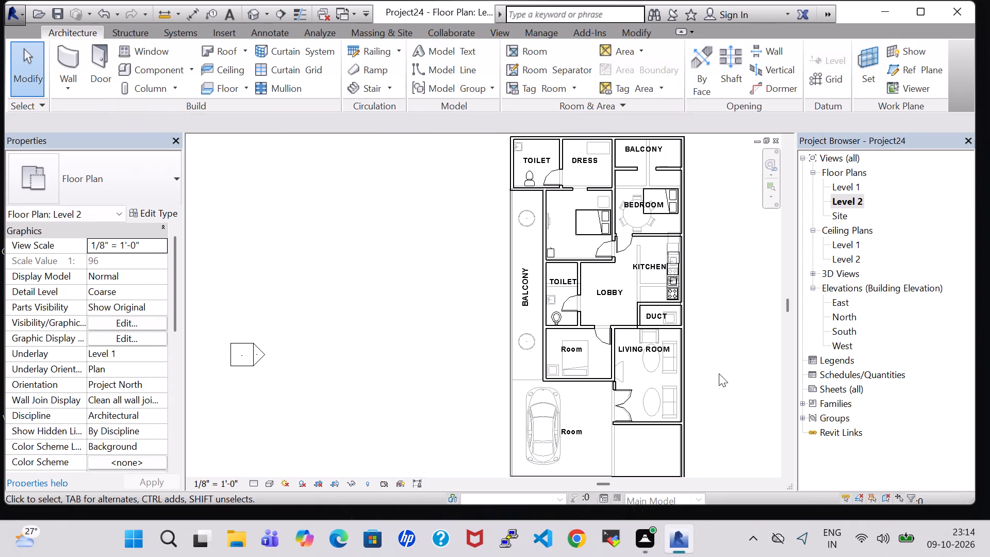
# From the Level 1 floor plan, copy the living room's two sofas and two elliptical tables, aligned to Level 2.
pyautogui.doubleClick(852, 182)
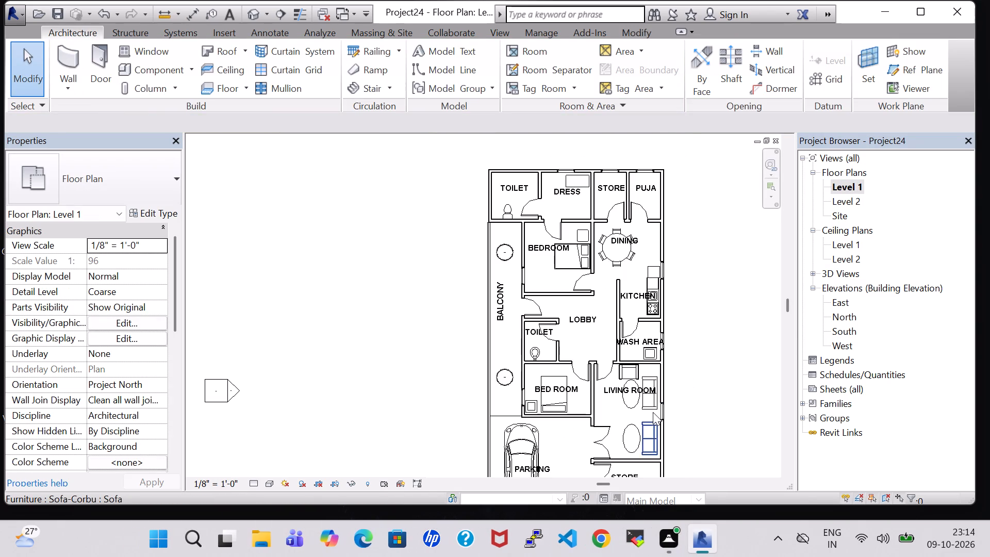
pyautogui.click(651, 407)
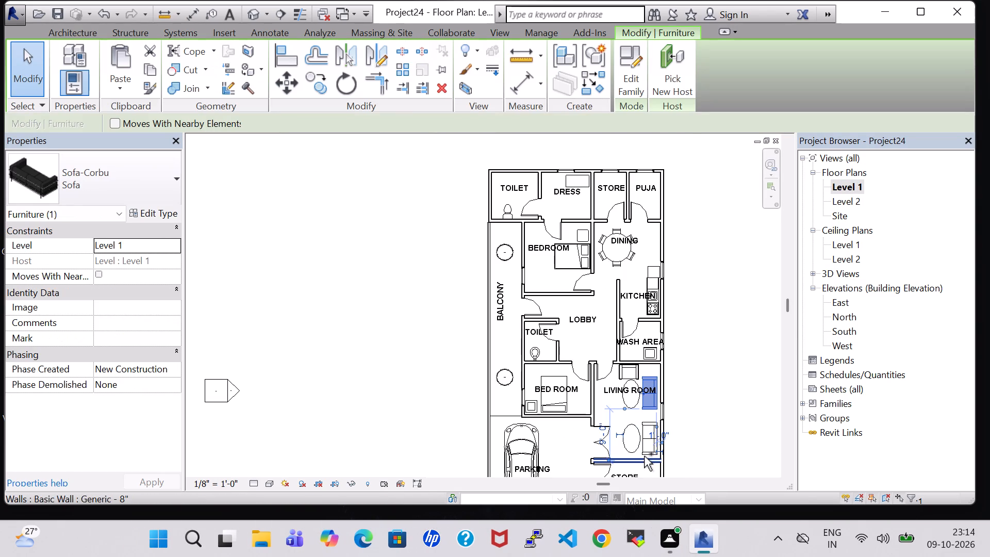
pyautogui.keyDown('ctrl'); pyautogui.click(651, 425); pyautogui.keyUp('ctrl')
pyautogui.keyDown('ctrl'); pyautogui.click(635, 403); pyautogui.keyUp('ctrl')
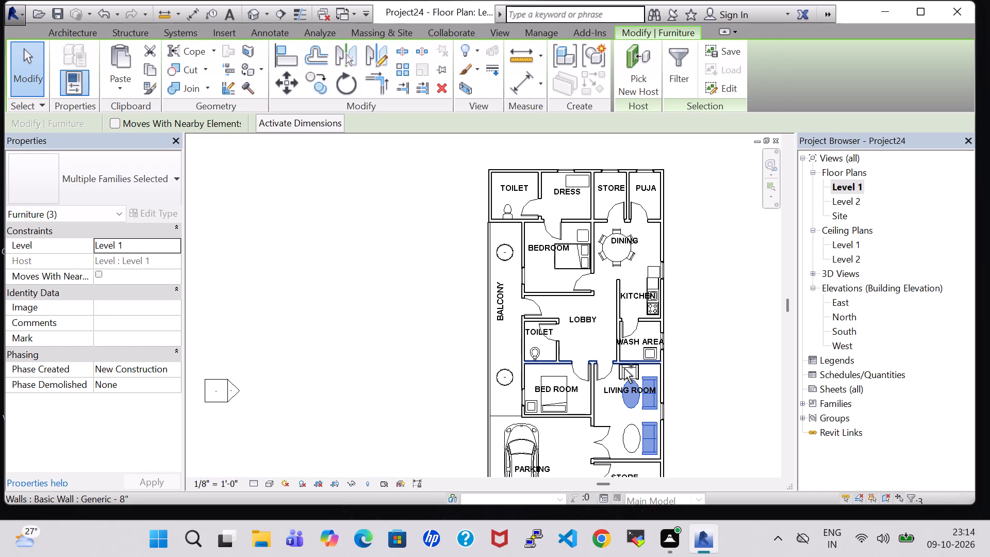
pyautogui.keyDown('ctrl'); pyautogui.scroll(5, 624, 376); pyautogui.keyUp('ctrl')
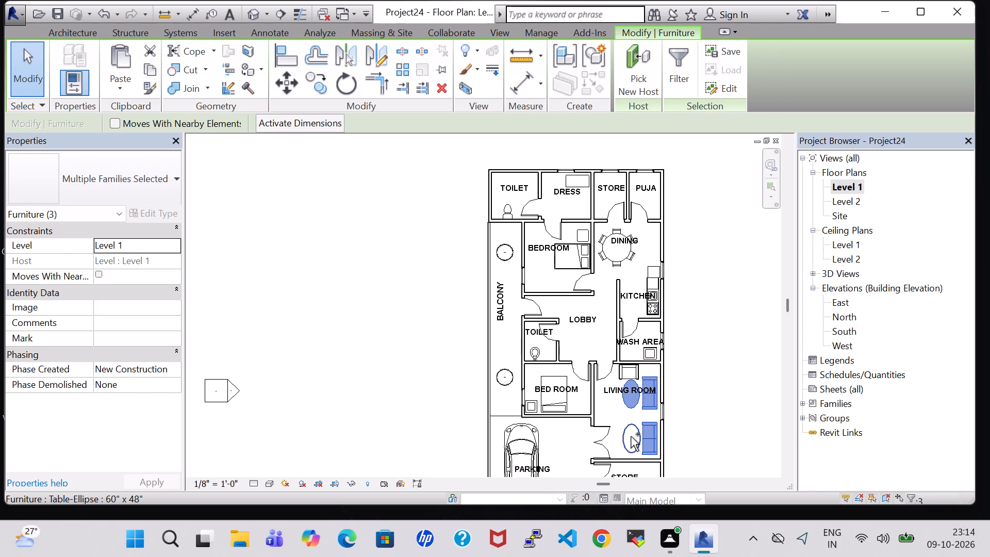
pyautogui.keyDown('ctrl'); pyautogui.click(631, 436); pyautogui.keyUp('ctrl')
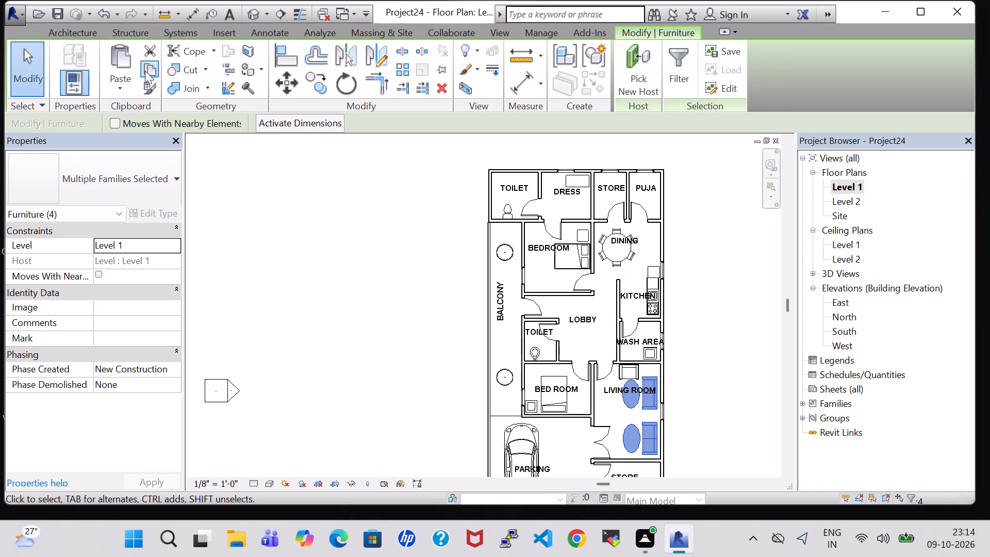
pyautogui.click(145, 71)
pyautogui.click(107, 79)
pyautogui.click(203, 138)
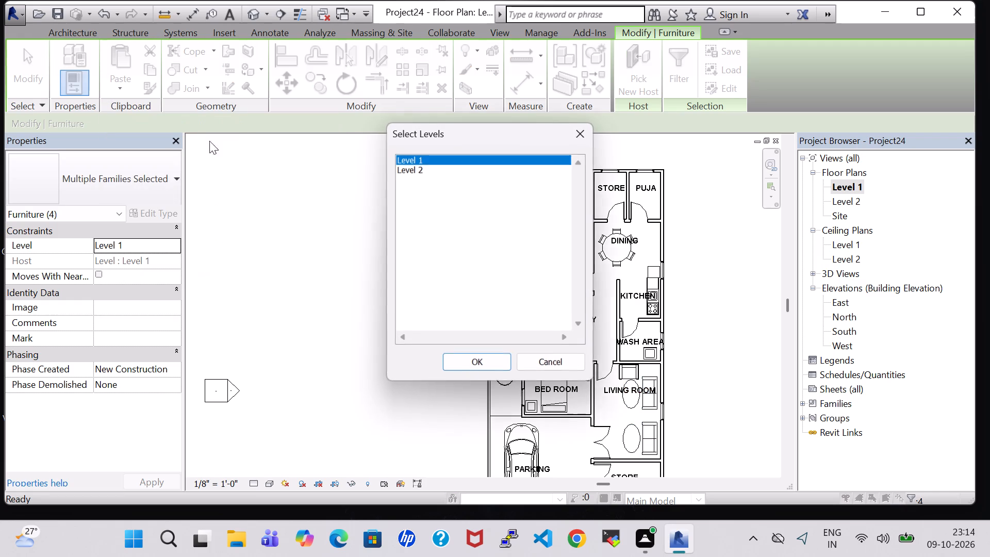
pyautogui.click(417, 172)
pyautogui.click(477, 360)
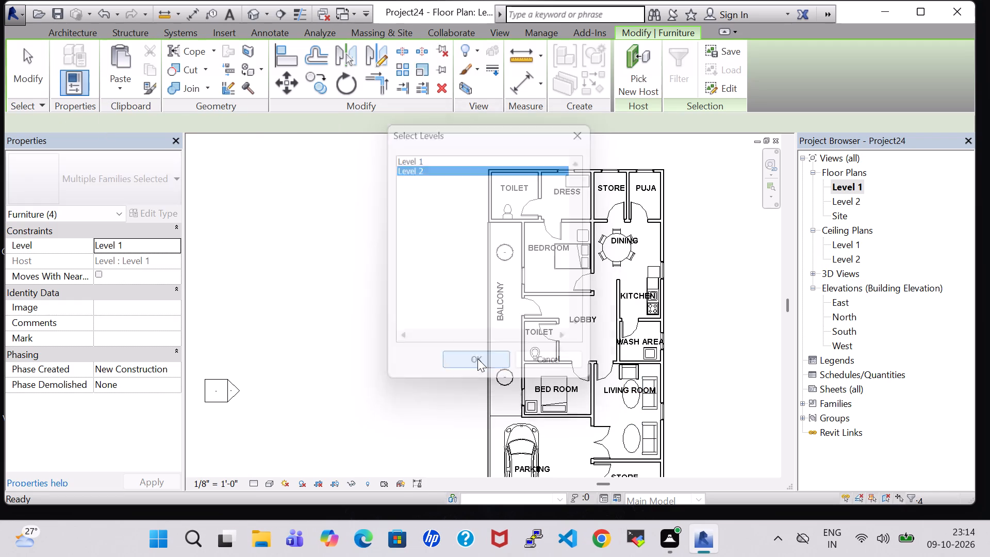
pyautogui.click(695, 399)
# Copy the Corbu chair from the Level 1 living room aligned to Level 2, and open the Level 2 floor plan.
pyautogui.click(629, 373)
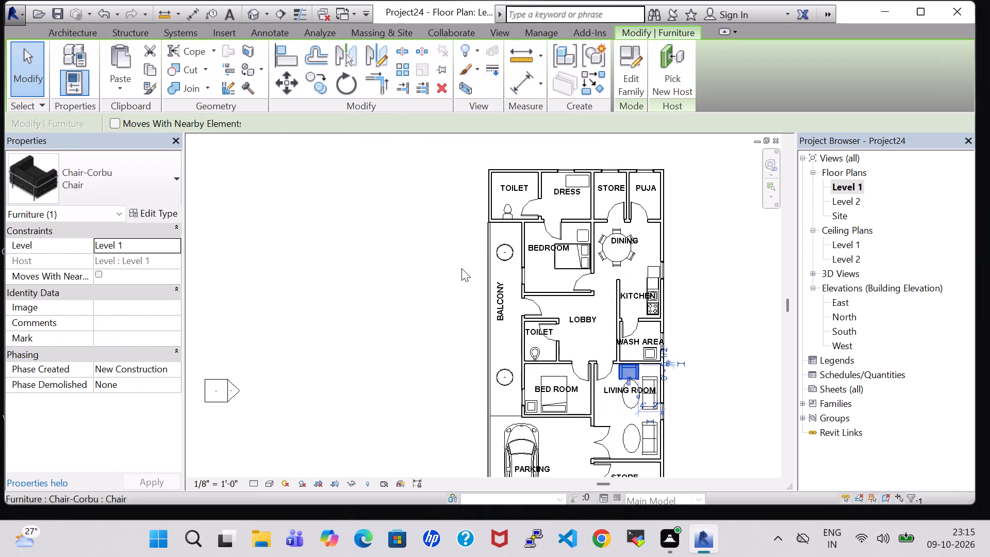
pyautogui.click(153, 69)
pyautogui.click(124, 78)
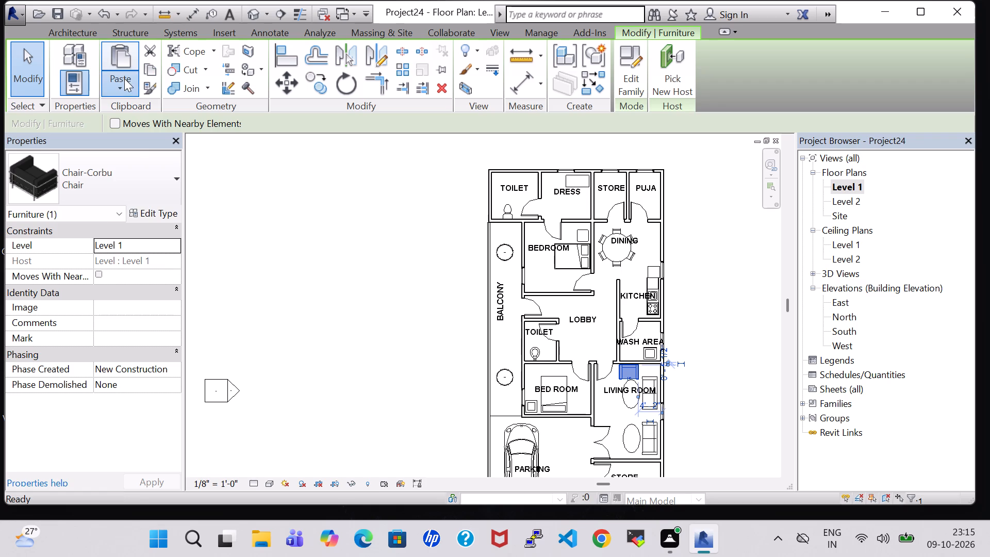
pyautogui.click(141, 152)
pyautogui.click(426, 172)
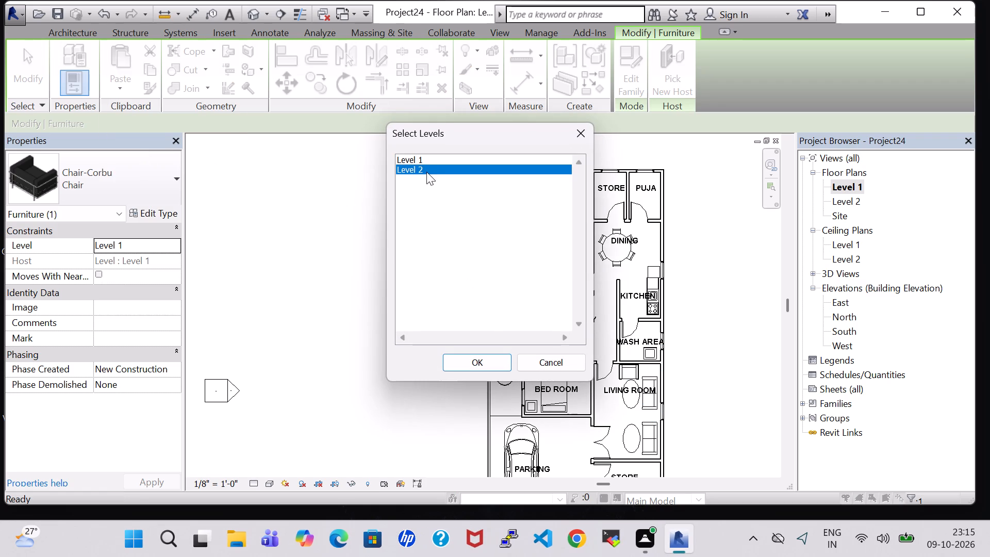
pyautogui.click(492, 365)
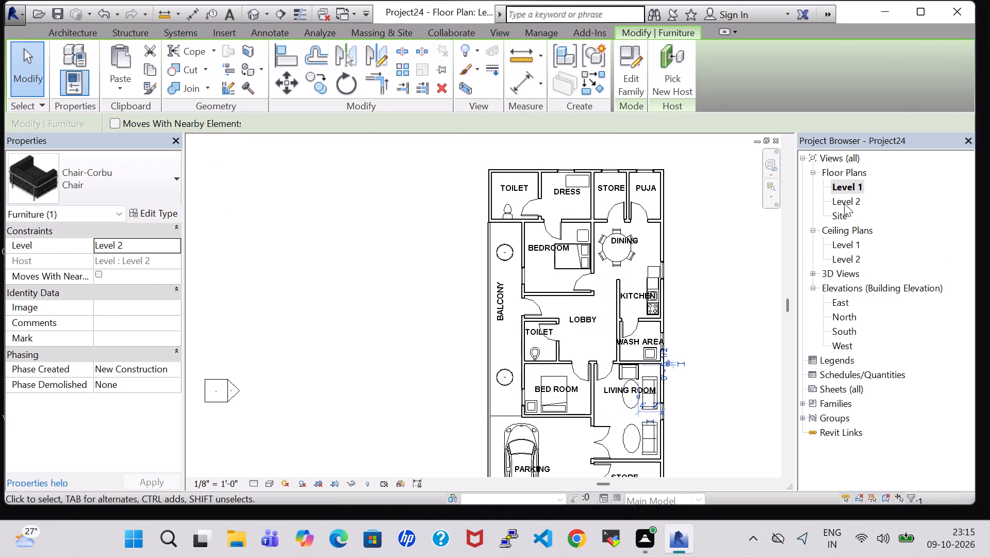
pyautogui.doubleClick(845, 206)
pyautogui.click(719, 357)
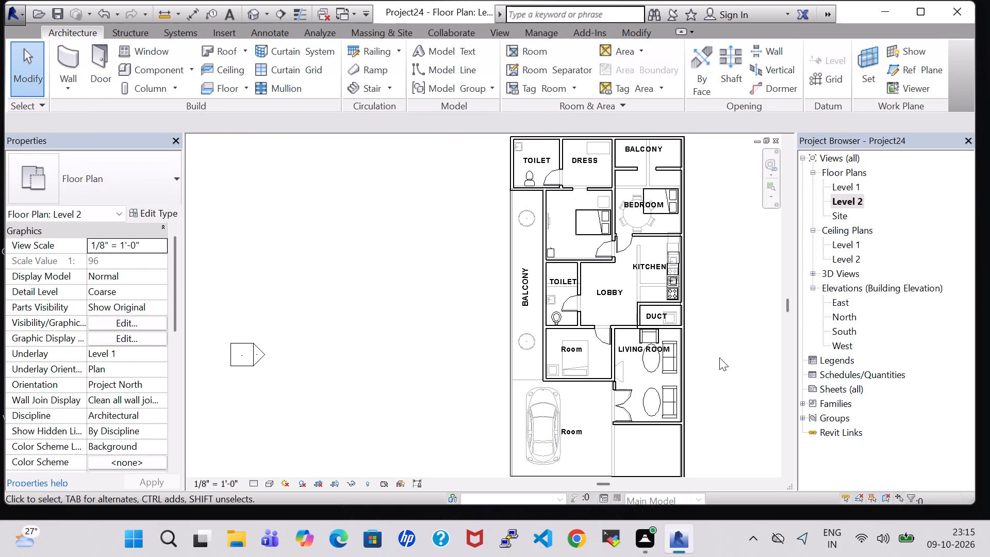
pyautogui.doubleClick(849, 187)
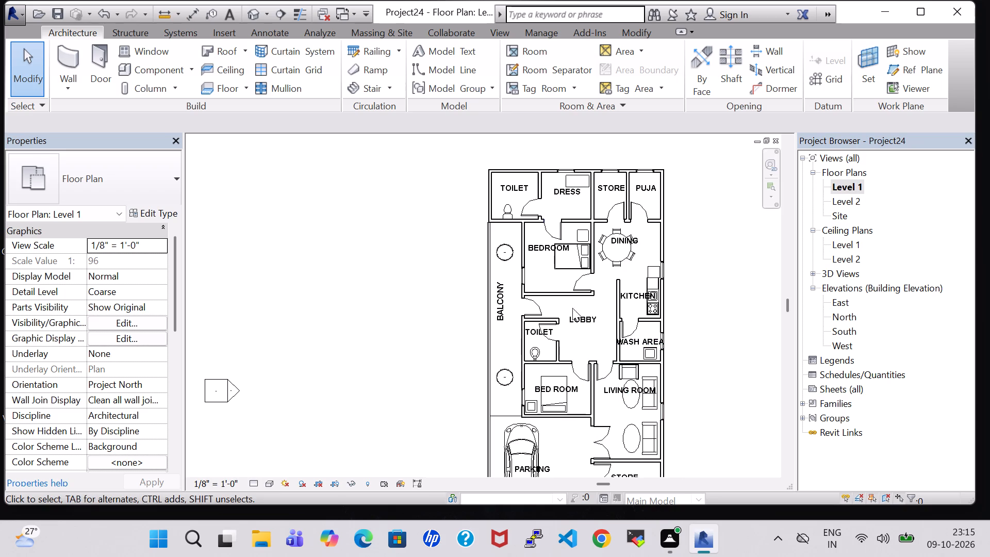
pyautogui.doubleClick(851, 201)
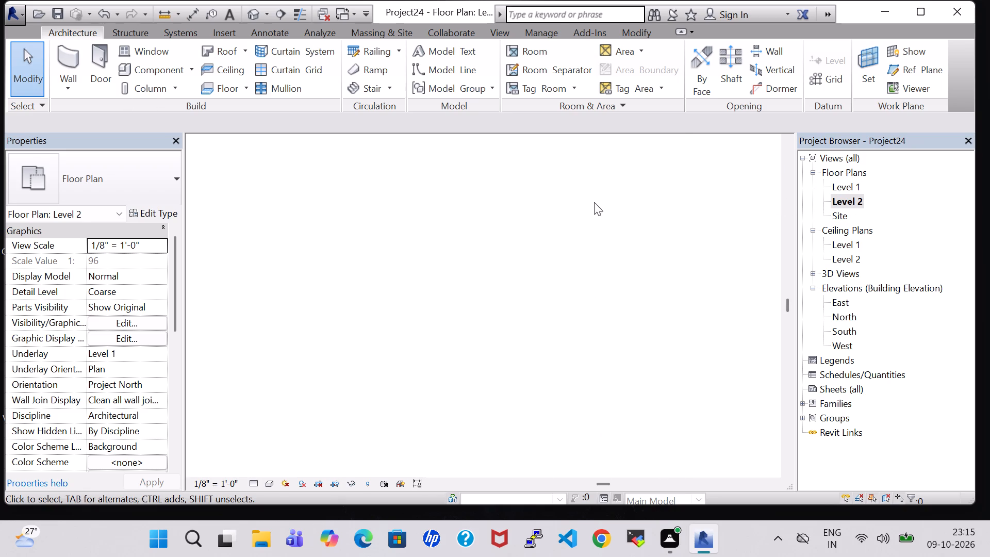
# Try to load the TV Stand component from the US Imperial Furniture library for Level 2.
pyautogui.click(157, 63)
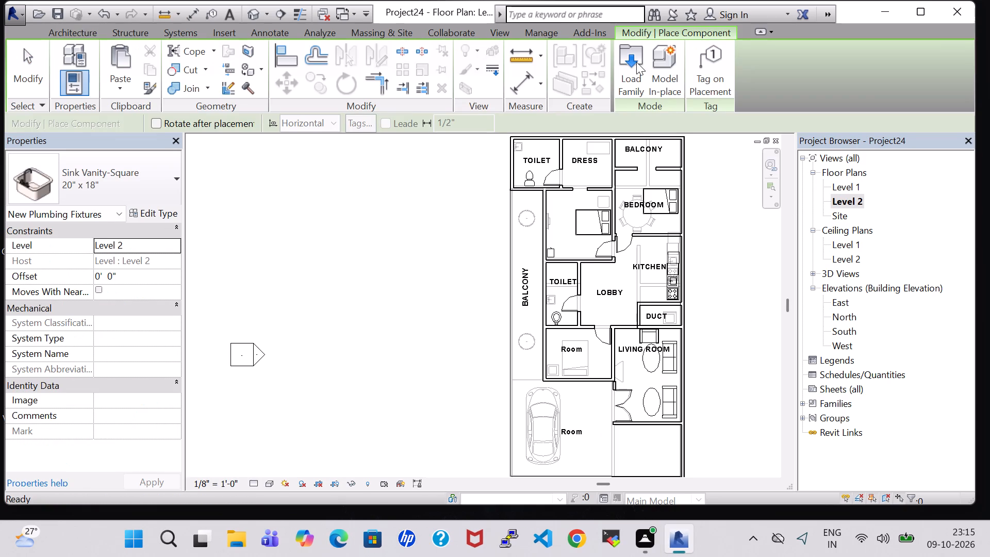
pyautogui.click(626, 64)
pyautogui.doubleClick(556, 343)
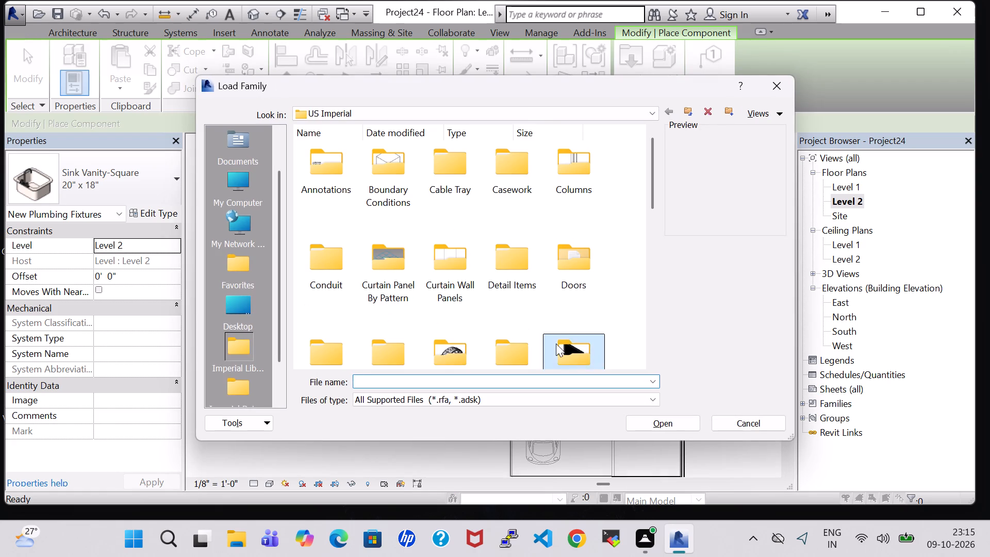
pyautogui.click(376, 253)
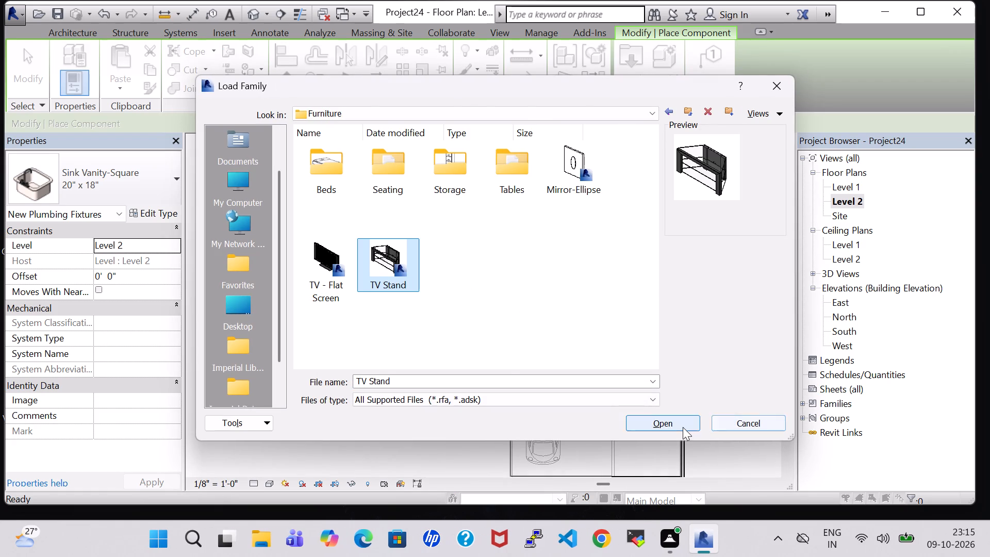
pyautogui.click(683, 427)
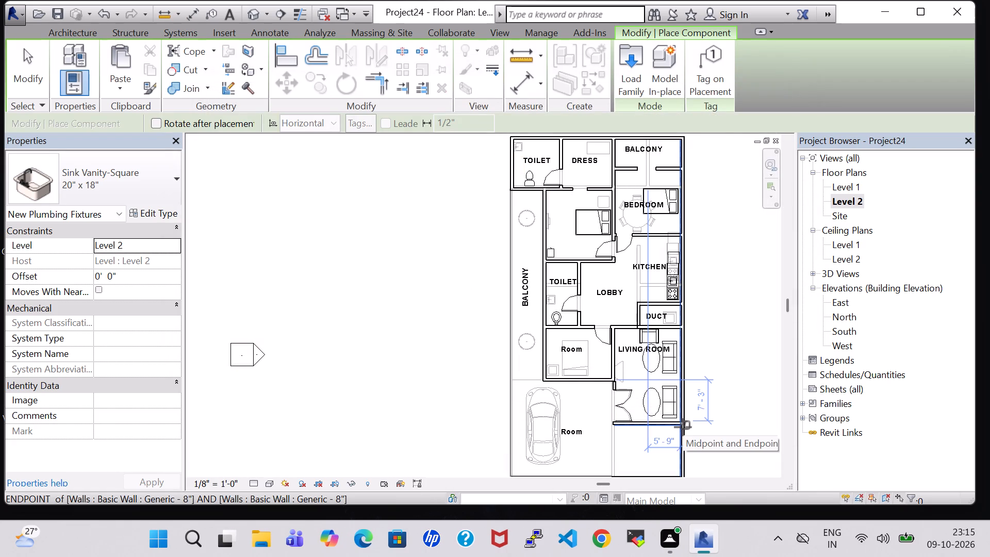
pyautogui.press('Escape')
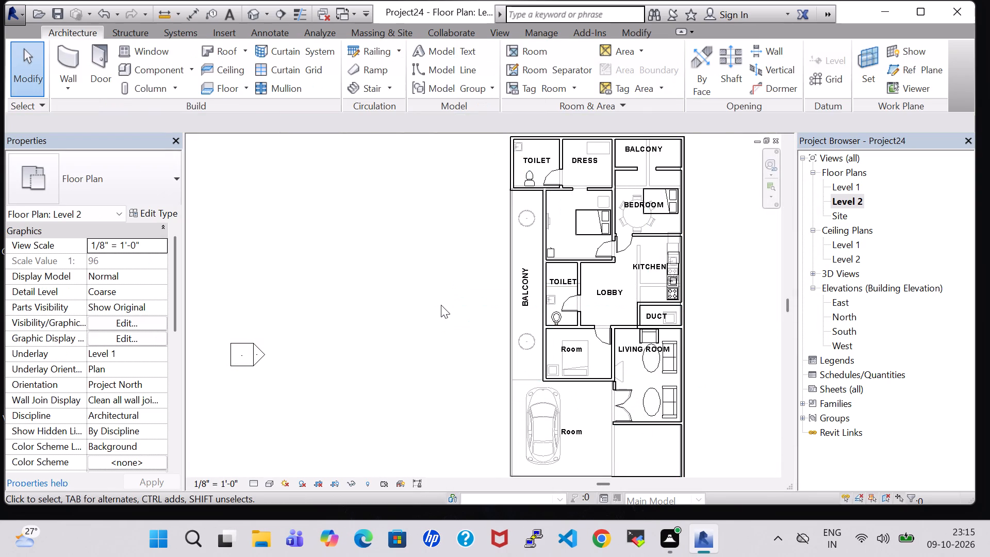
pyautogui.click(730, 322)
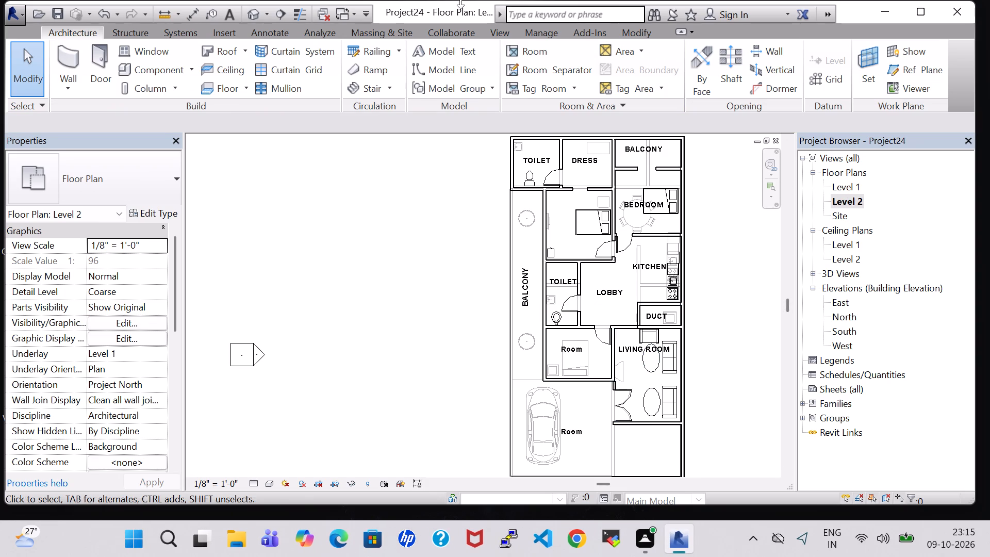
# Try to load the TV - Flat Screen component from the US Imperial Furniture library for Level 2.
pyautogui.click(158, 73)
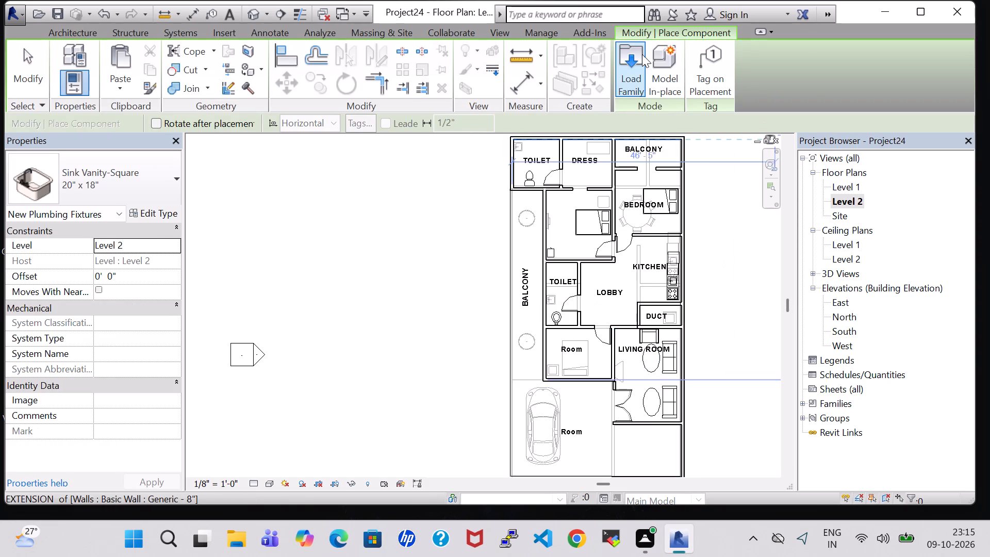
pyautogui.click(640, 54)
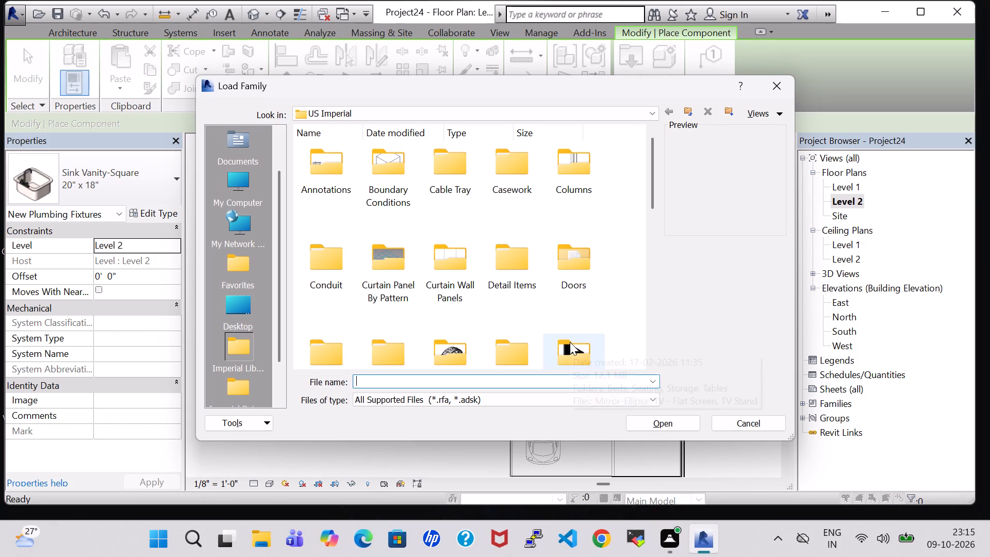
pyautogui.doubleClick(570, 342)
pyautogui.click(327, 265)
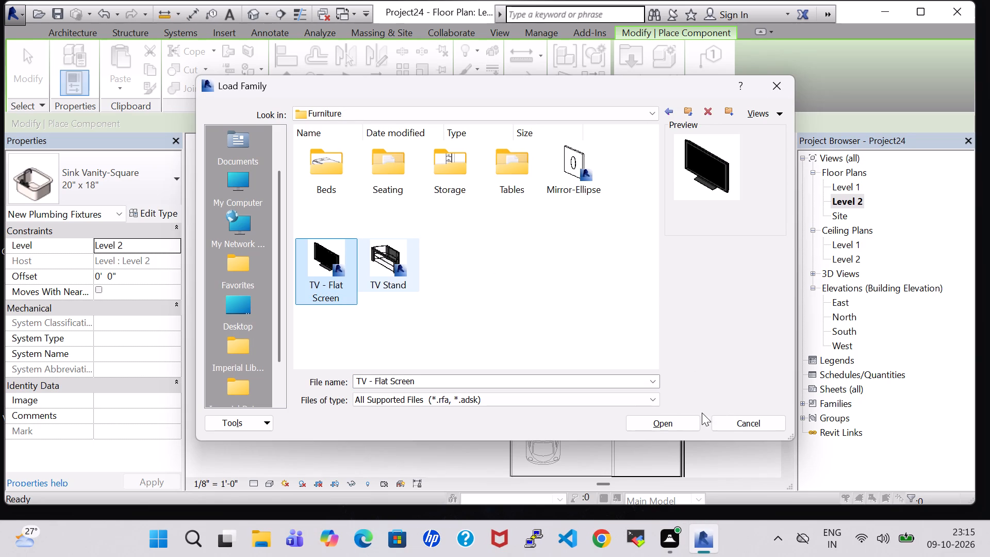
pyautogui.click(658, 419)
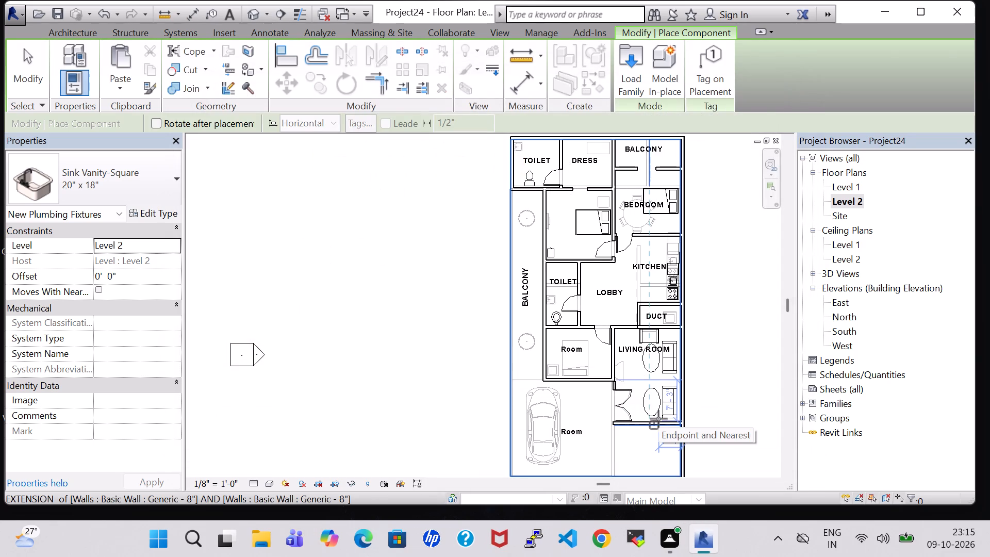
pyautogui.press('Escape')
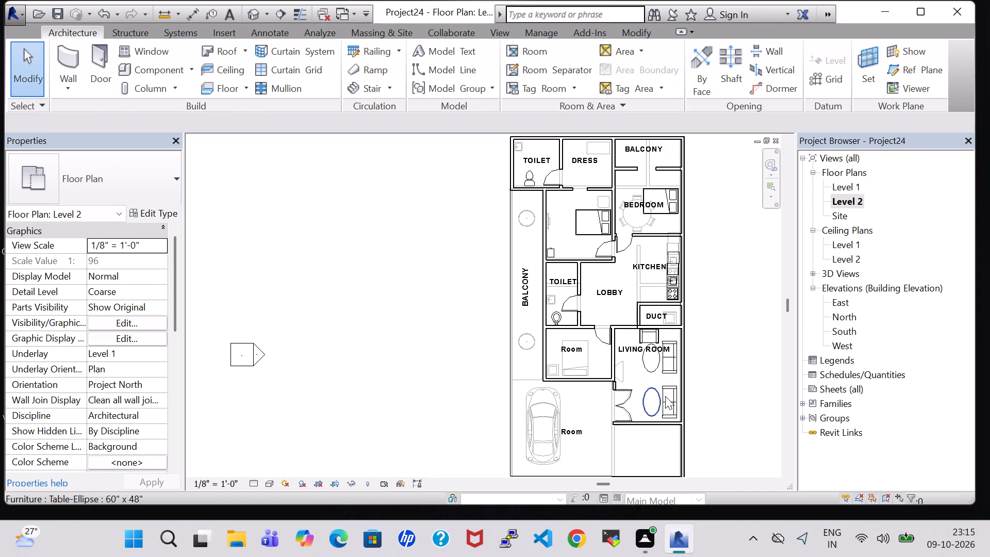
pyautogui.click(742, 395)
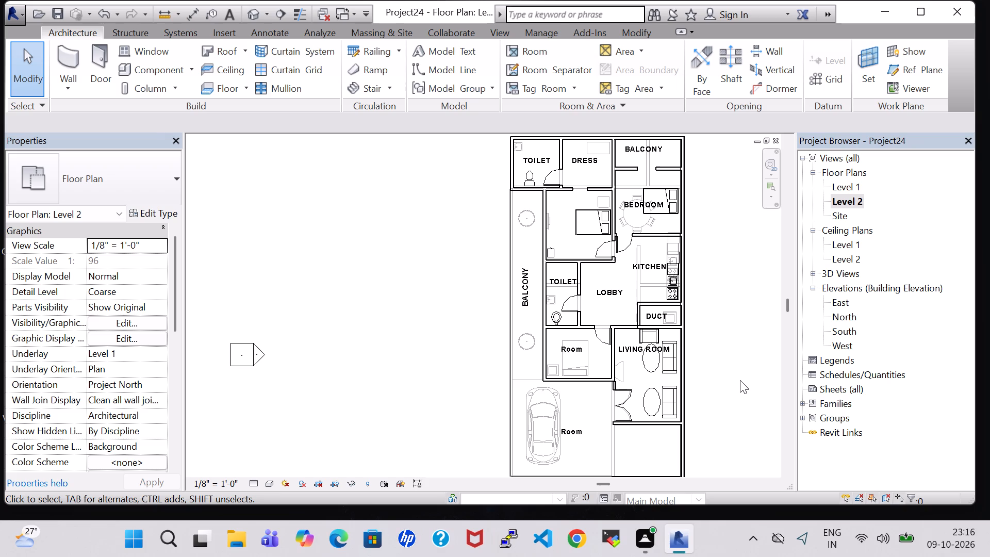
# In the Level 2 floor plan, rename the room tag of the room beside the living room as BEDROOM.
pyautogui.click(740, 380)
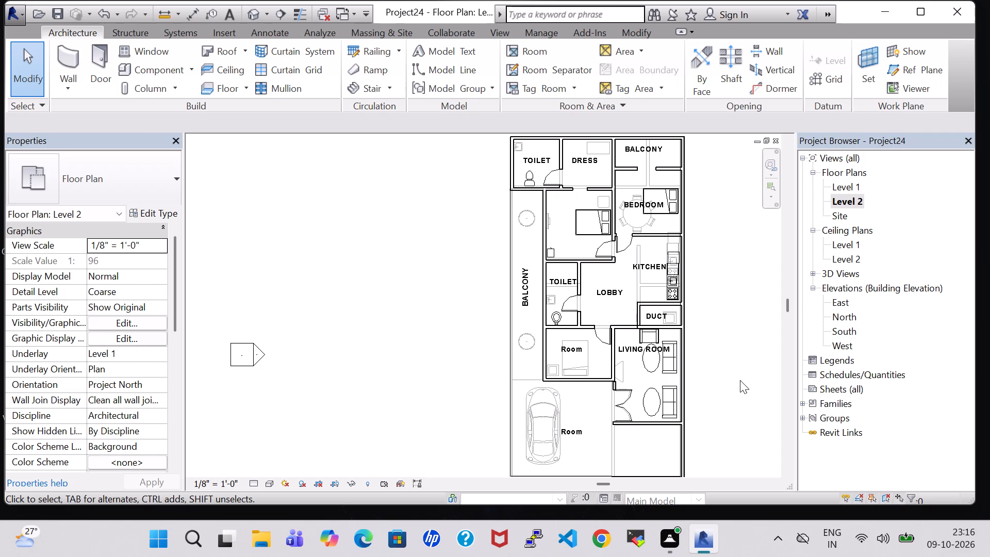
pyautogui.click(698, 215)
pyautogui.scroll(-1, 698, 216)
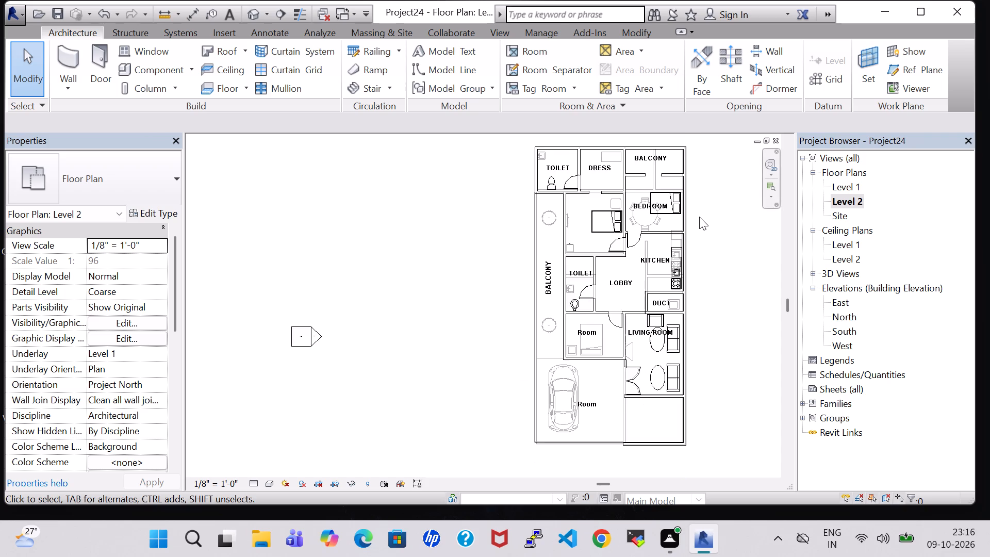
pyautogui.scroll(-1, 700, 226)
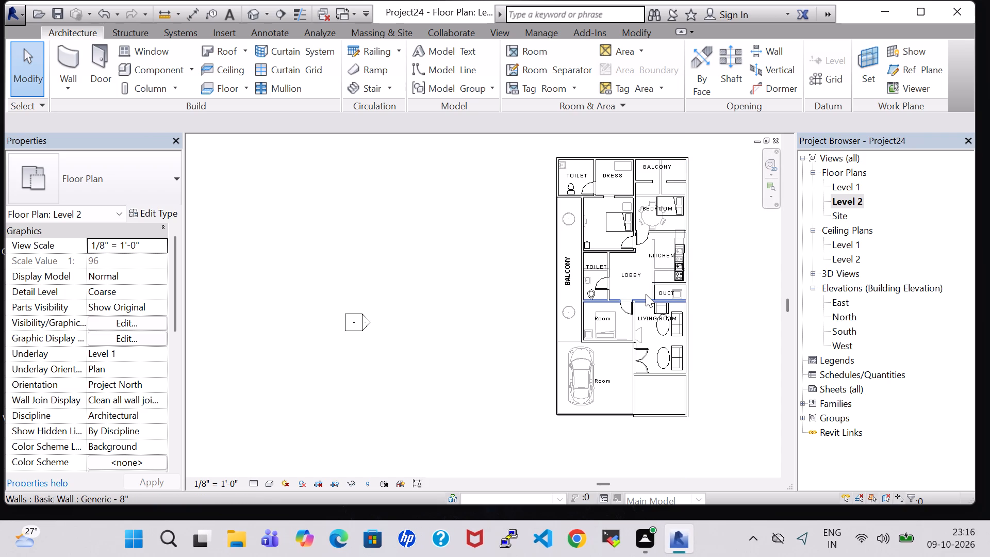
pyautogui.doubleClick(608, 321)
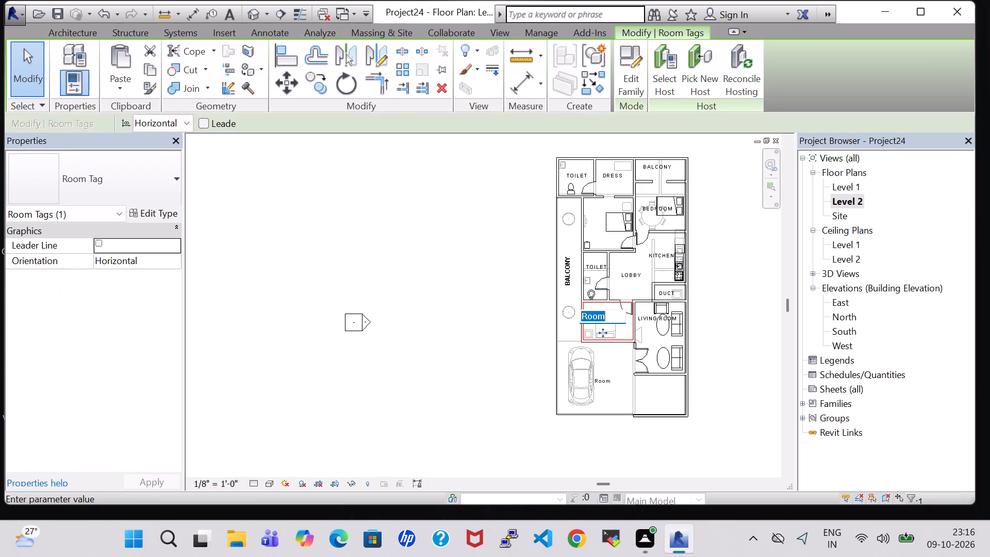
pyautogui.press('BackSpace')
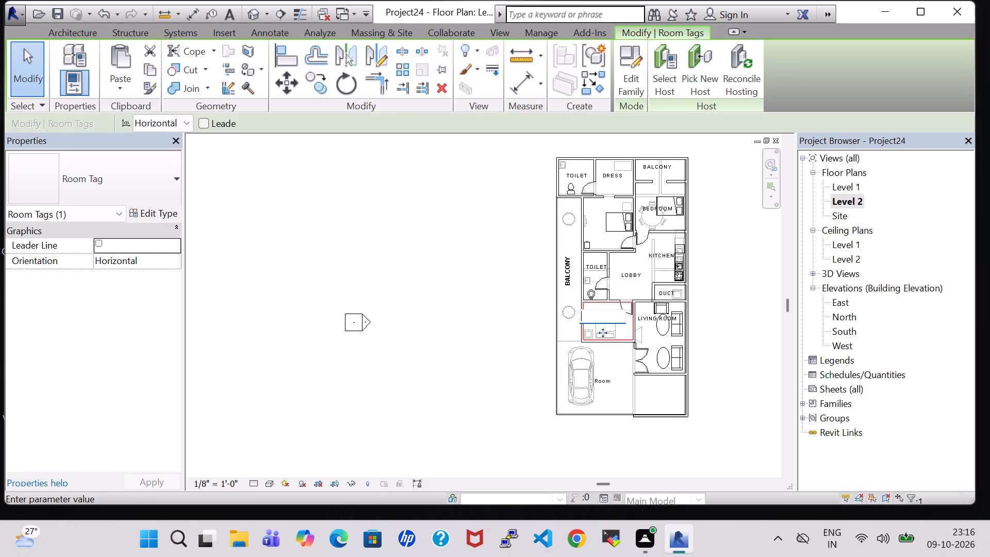
pyautogui.write('BEDROOM')
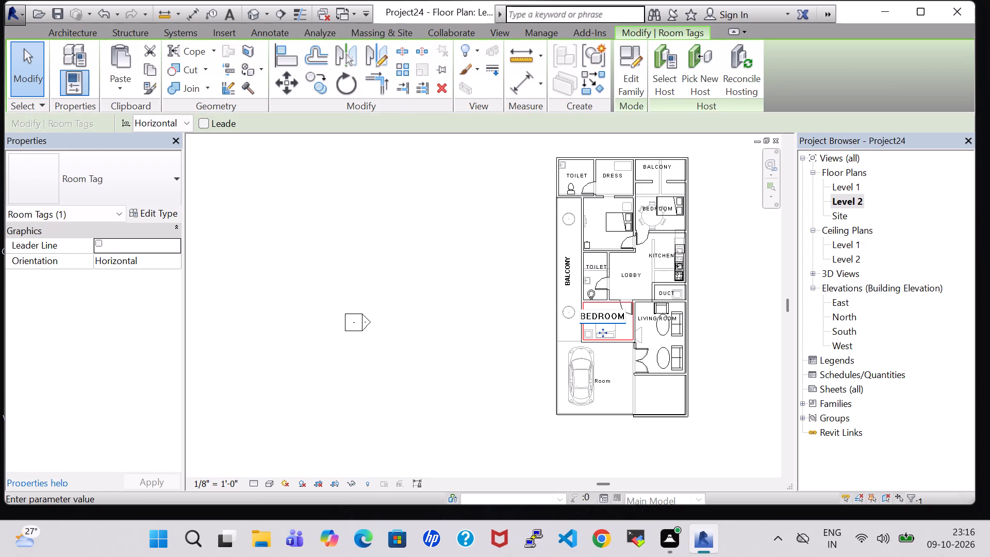
pyautogui.press('Return')
pyautogui.click(721, 310)
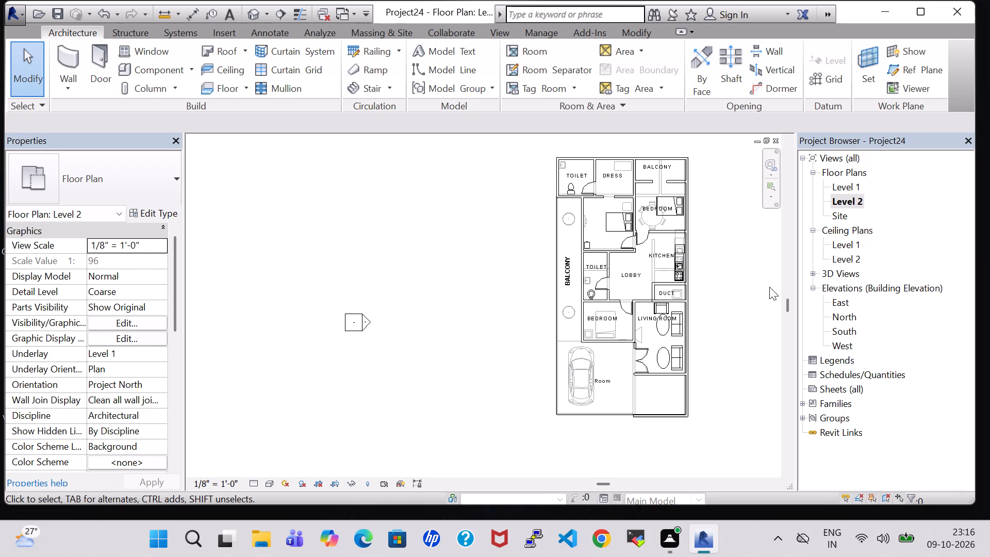
# Copy the Bed-Standard double bed and coffee table from the Level 1 BED ROOM aligned to Level 2, and open the Level 2 floor plan.
pyautogui.doubleClick(835, 190)
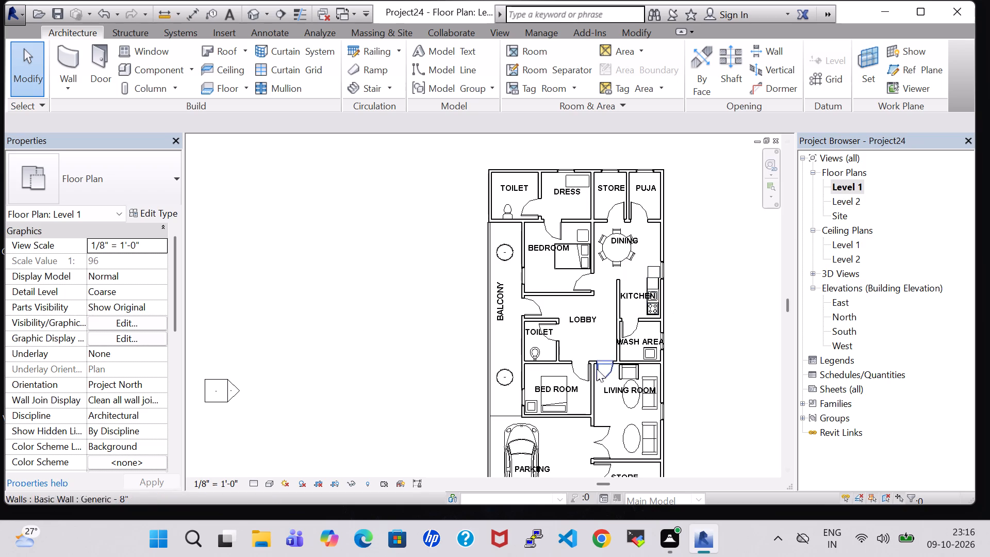
pyautogui.click(554, 376)
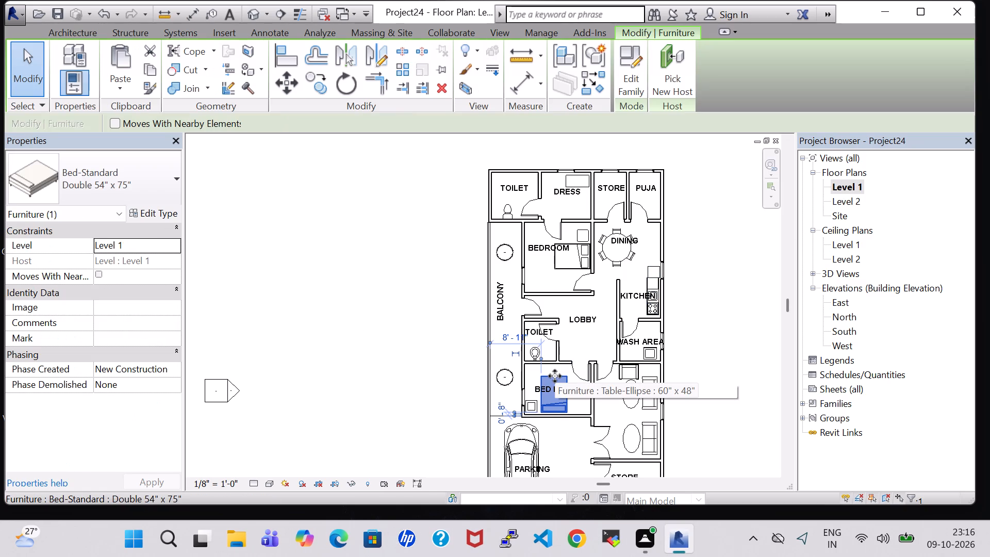
pyautogui.keyDown('ctrl'); pyautogui.click(533, 406); pyautogui.keyUp('ctrl')
pyautogui.click(140, 71)
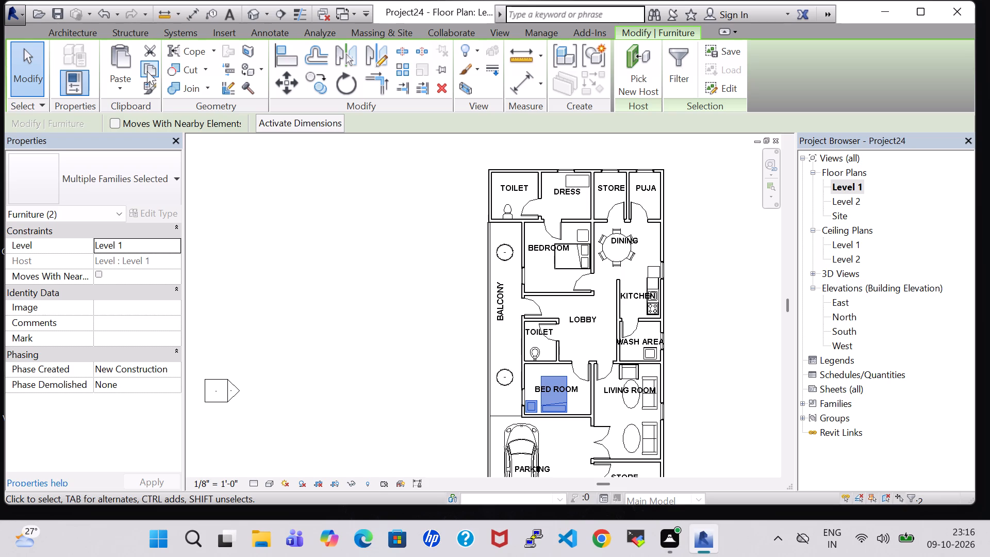
pyautogui.click(149, 71)
pyautogui.click(122, 83)
pyautogui.click(158, 144)
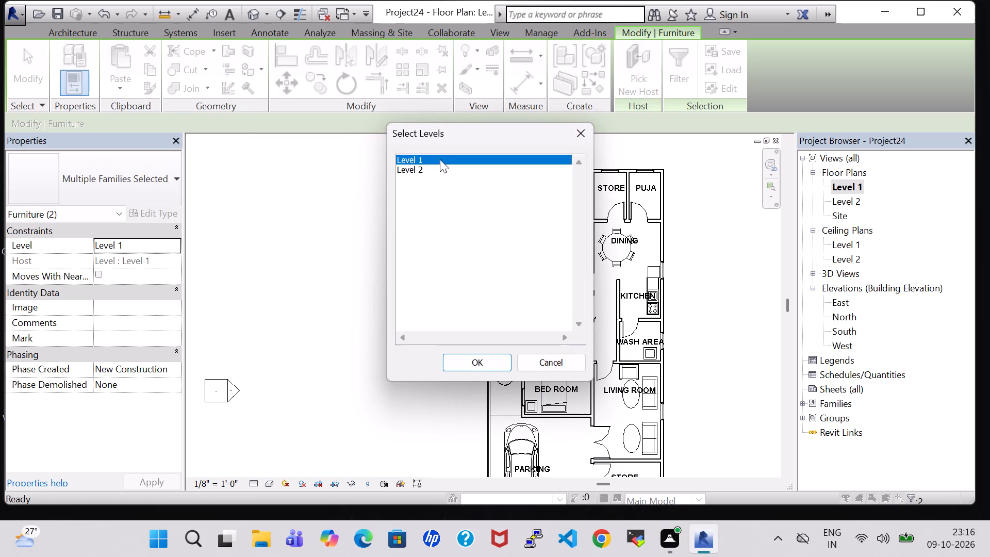
pyautogui.click(443, 179)
pyautogui.click(424, 169)
pyautogui.click(490, 361)
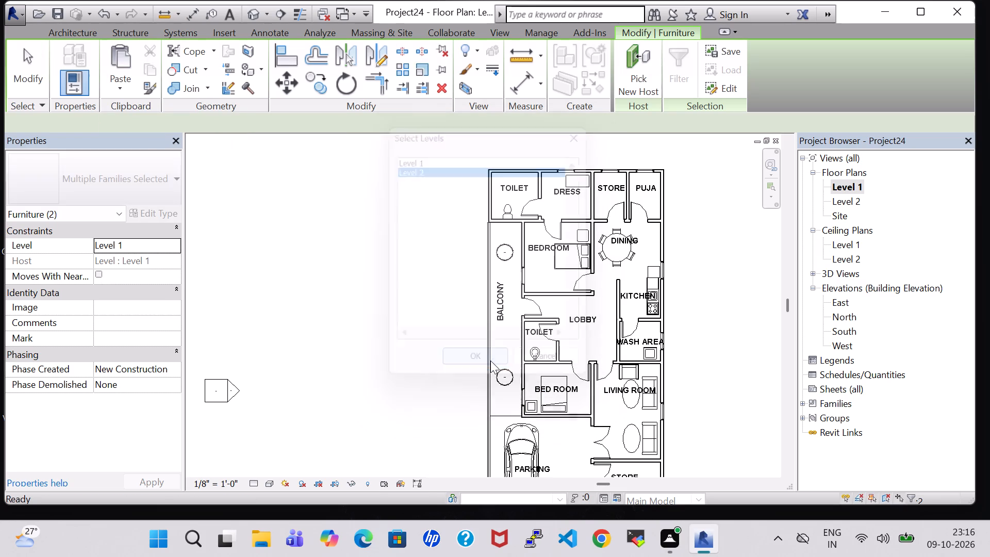
pyautogui.doubleClick(851, 207)
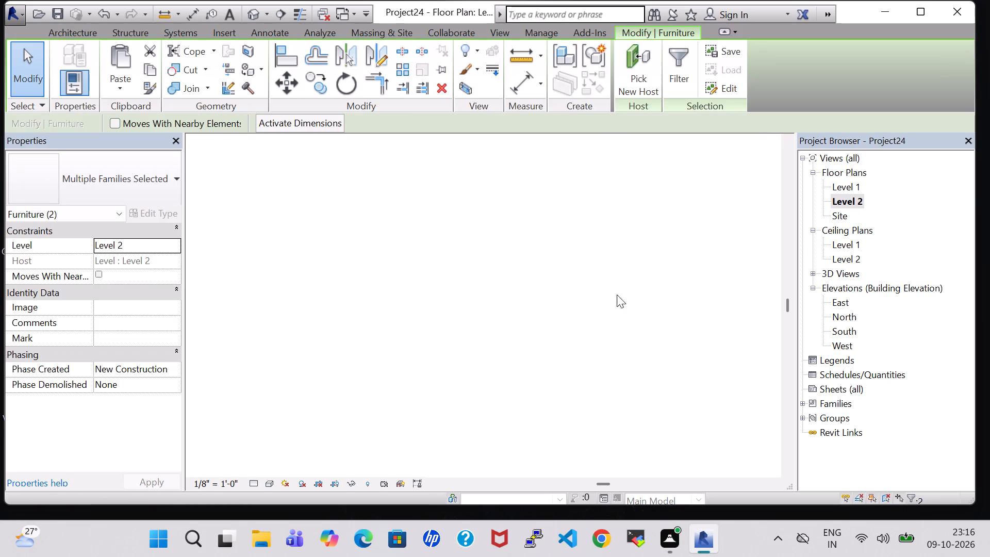
pyautogui.click(760, 339)
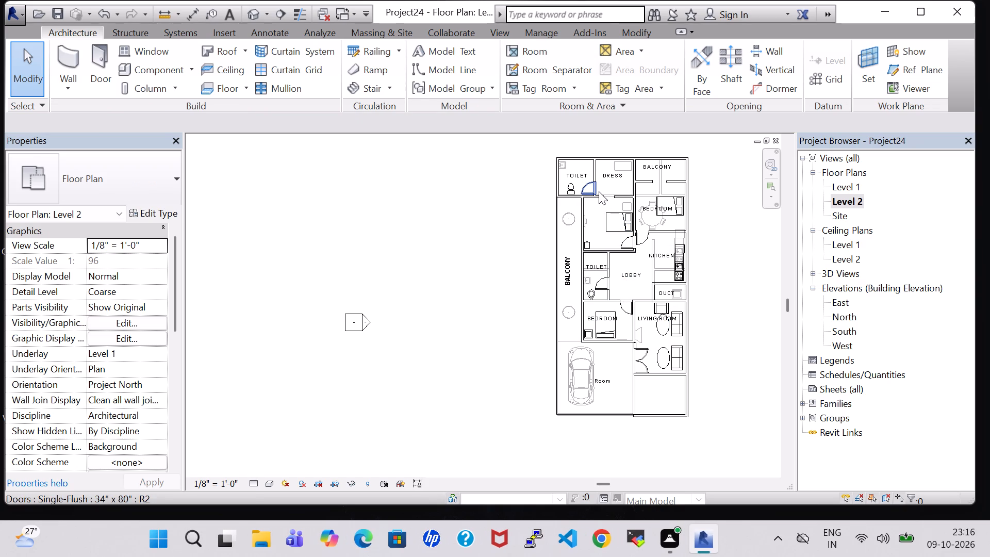
# Copy the 48" x 72" x 24" Dresser from the Level 1 DRESS room aligned to Level 2, and open the Level 2 floor plan.
pyautogui.scroll(1, 599, 191)
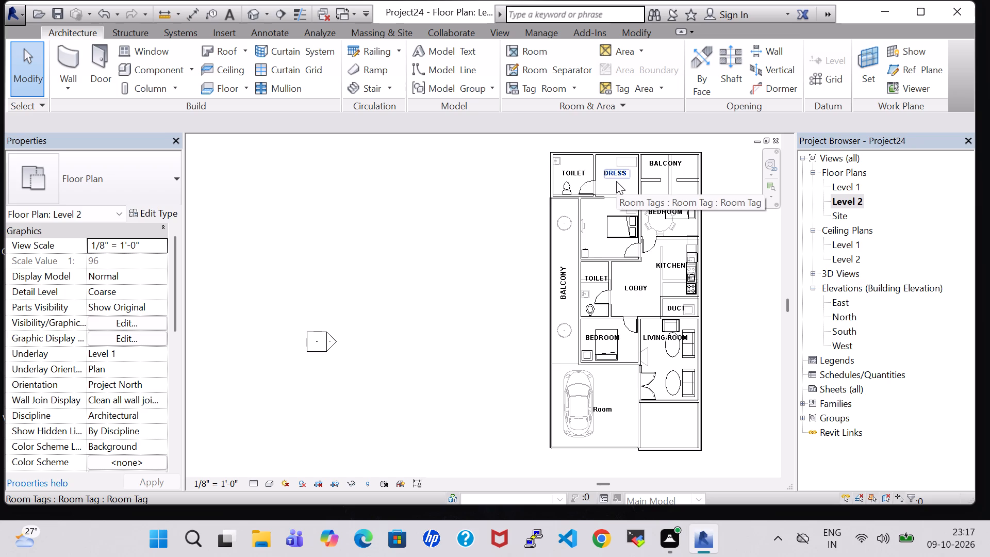
pyautogui.doubleClick(839, 182)
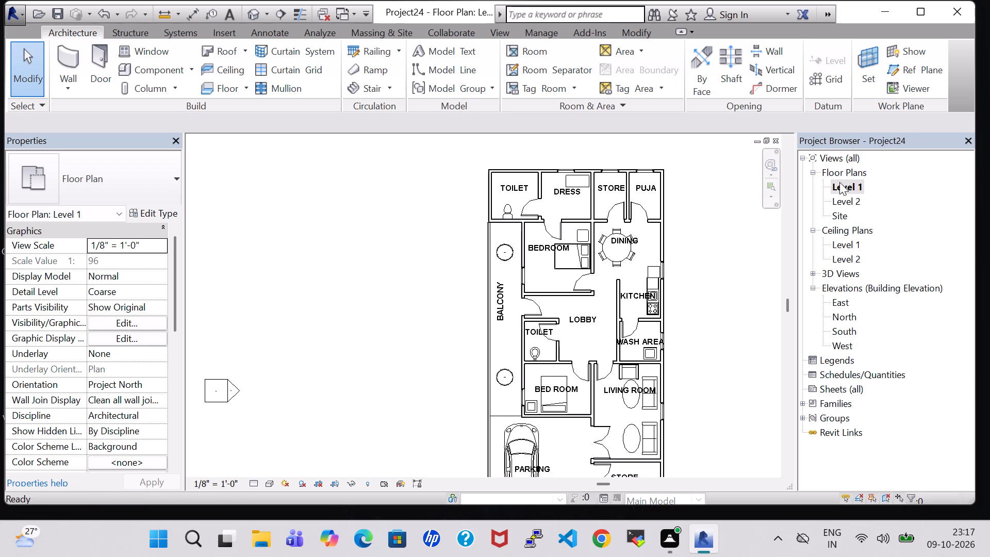
pyautogui.click(575, 181)
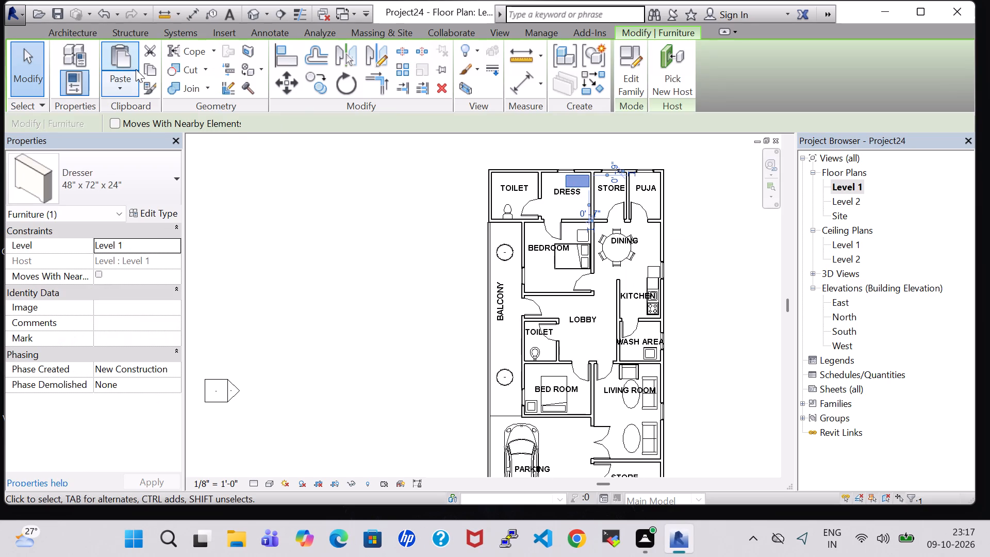
pyautogui.click(153, 70)
pyautogui.click(113, 89)
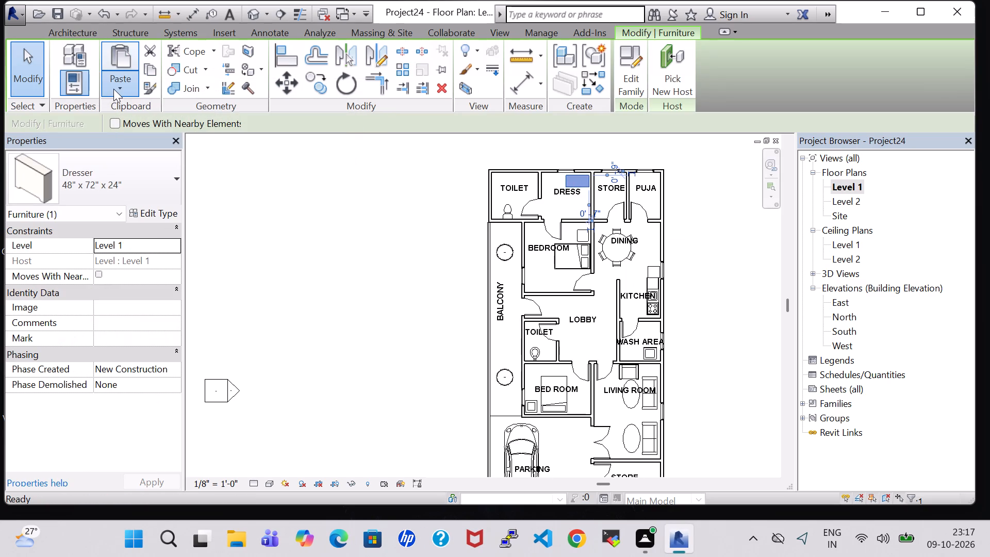
pyautogui.click(167, 137)
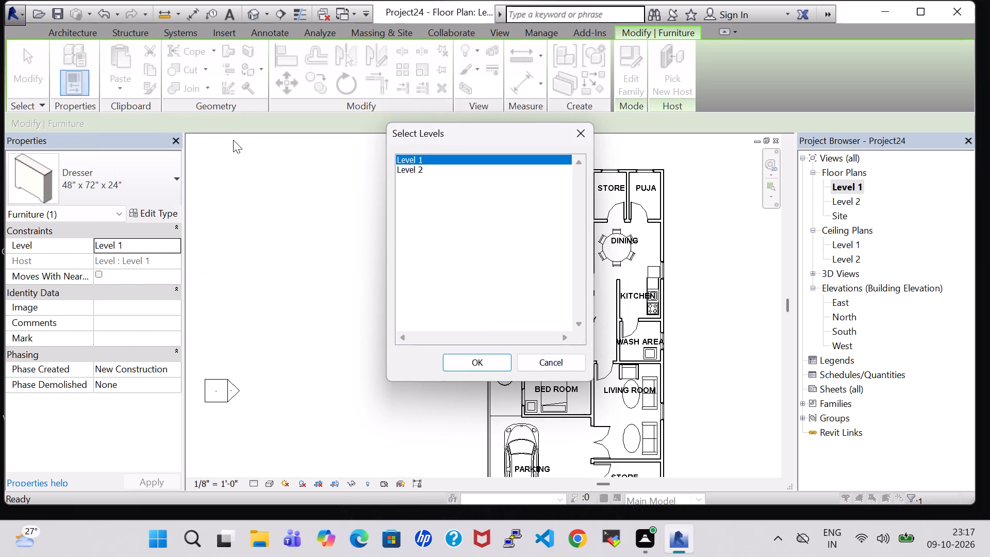
pyautogui.click(409, 172)
pyautogui.click(506, 357)
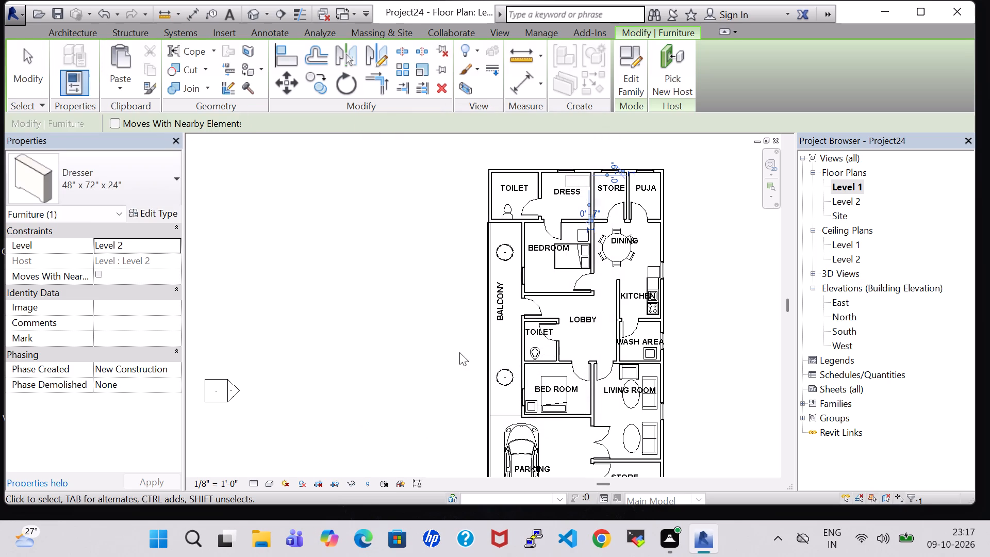
pyautogui.doubleClick(847, 202)
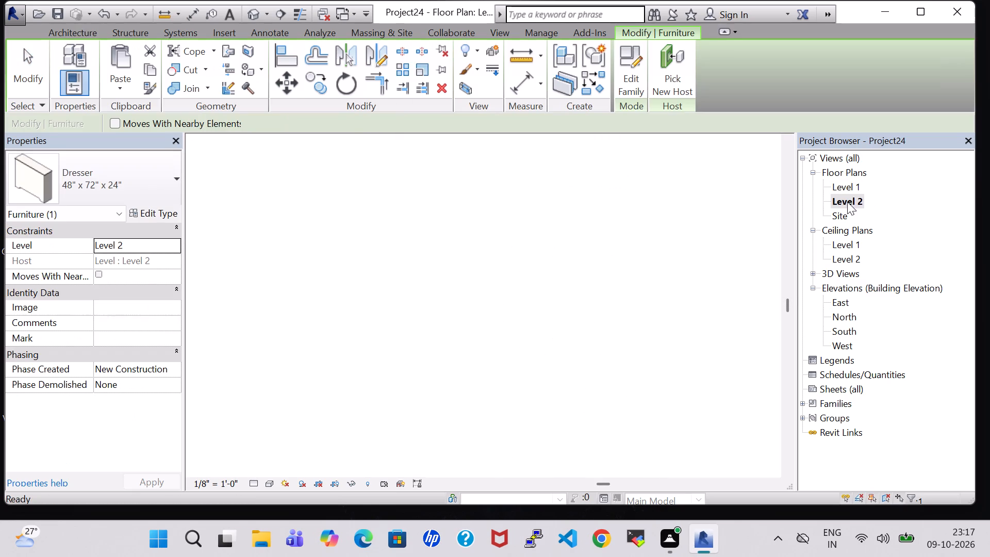
pyautogui.click(731, 192)
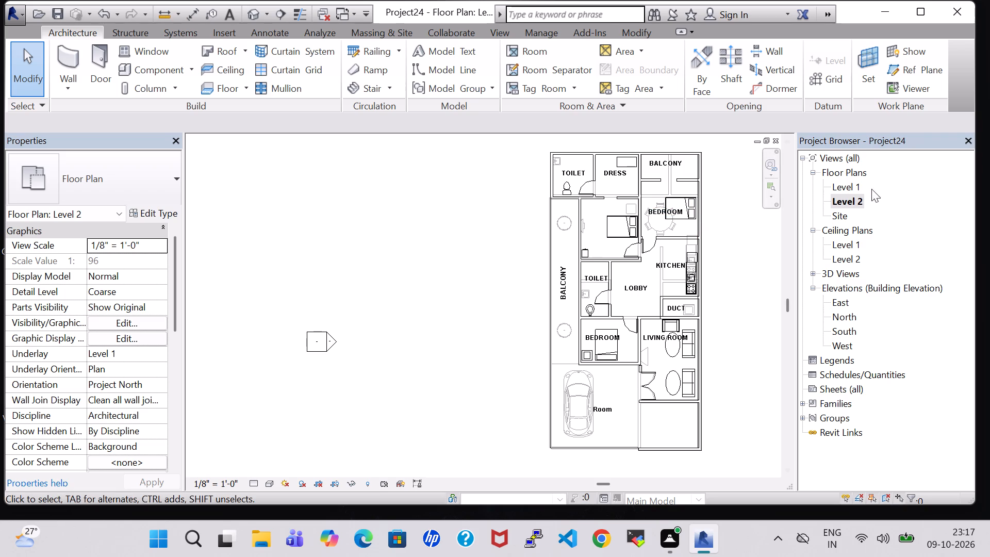
# Copy the 24" x 24" Table-End from the Level 1 BEDROOM aligned to Level 2, and open the Level 2 floor plan.
pyautogui.doubleClick(850, 184)
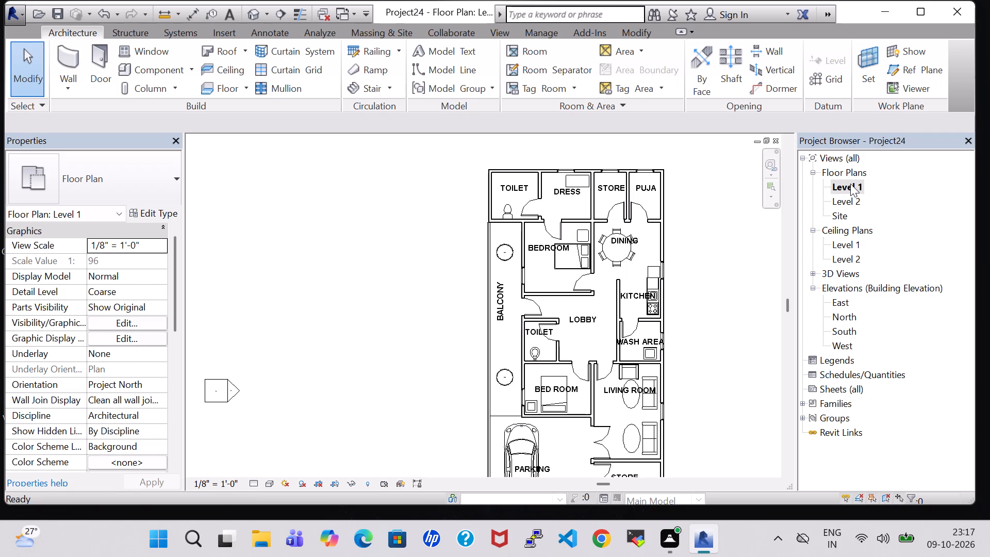
pyautogui.click(580, 233)
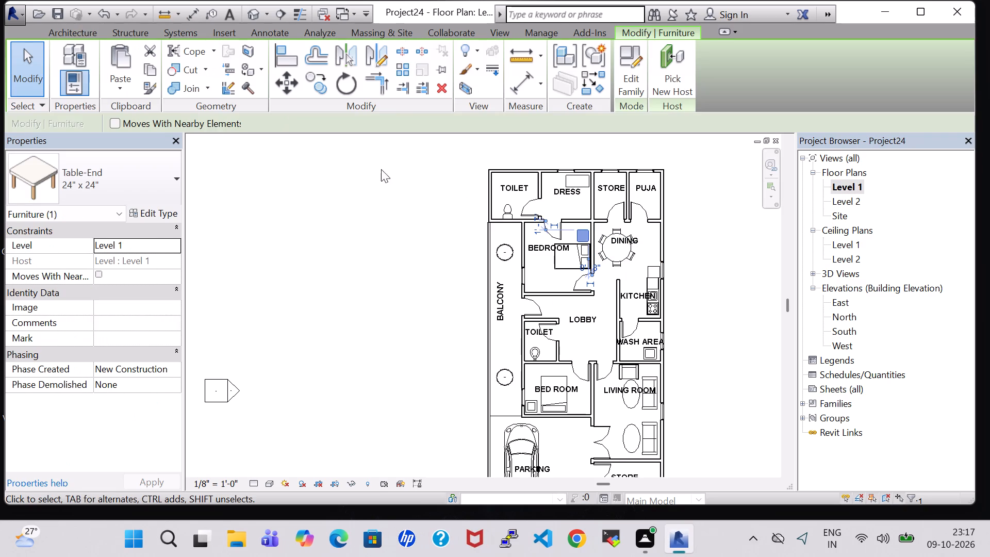
pyautogui.click(153, 68)
pyautogui.click(127, 74)
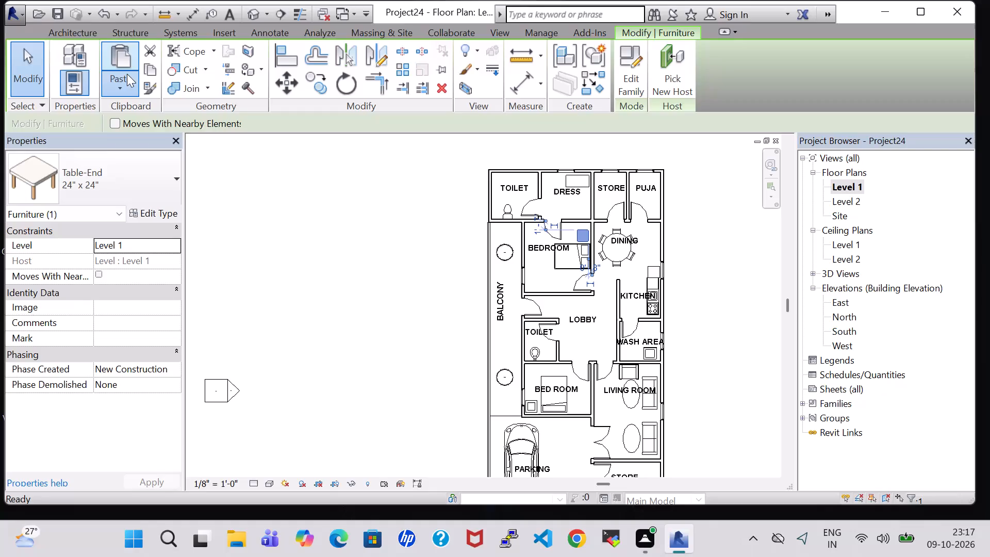
pyautogui.click(184, 142)
pyautogui.click(423, 172)
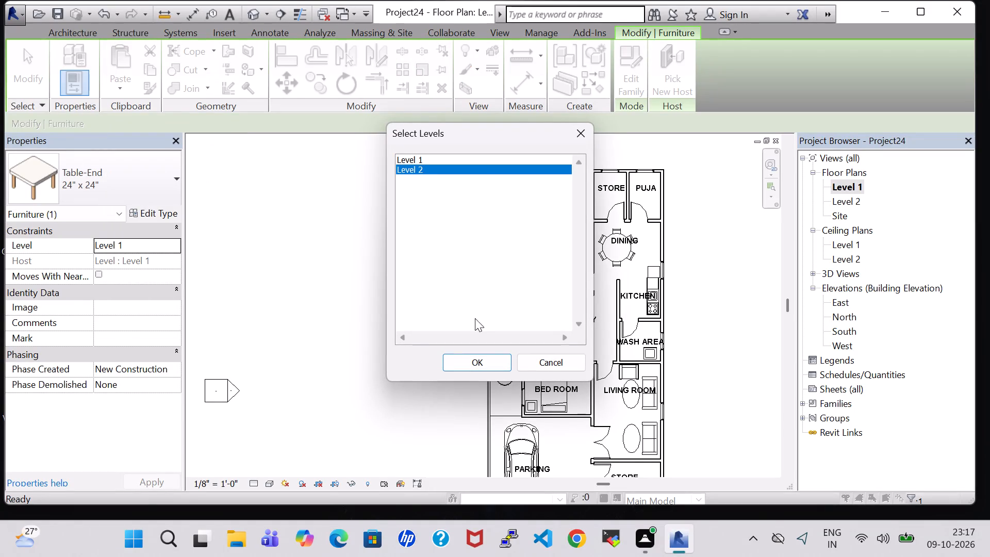
pyautogui.click(495, 361)
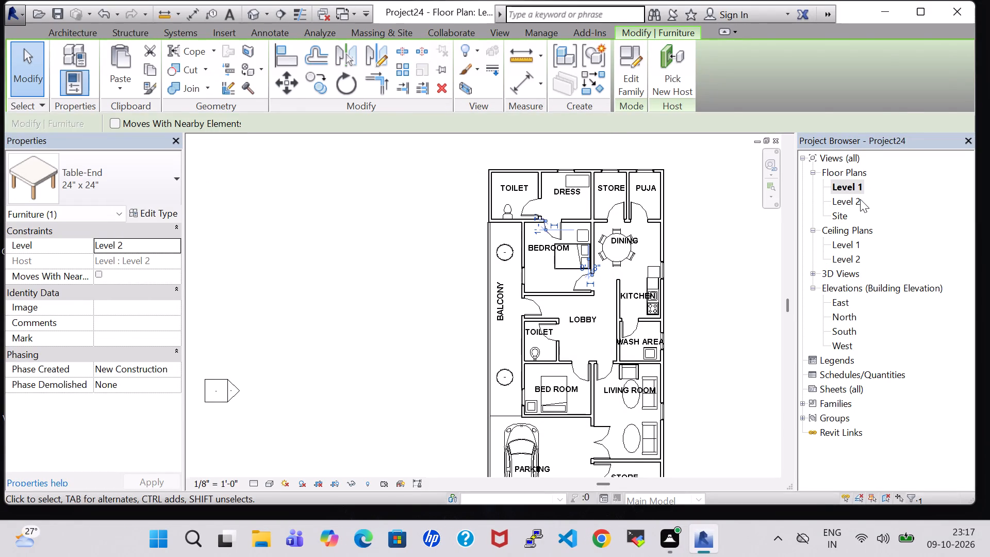
pyautogui.doubleClick(860, 199)
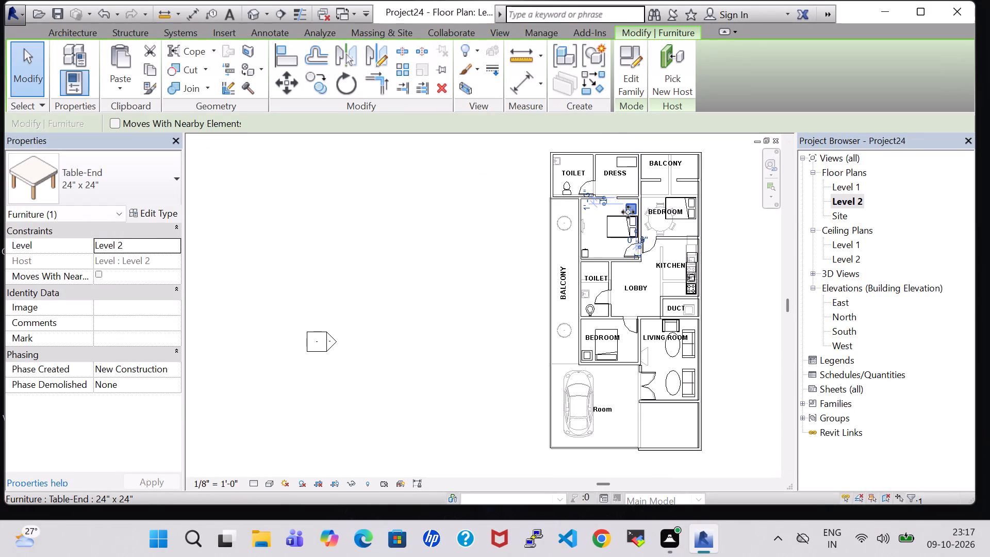
# Move the copied end table into the Level 2 BEDROOM above the KITCHEN, beside the bed and against the outer wall.
pyautogui.press('Right')
pyautogui.press('Right')
pyautogui.press('Right')
pyautogui.press('Right')
pyautogui.press('Right')
pyautogui.press('Right')
pyautogui.press('Right')
pyautogui.press('Right')
pyautogui.press('Right')
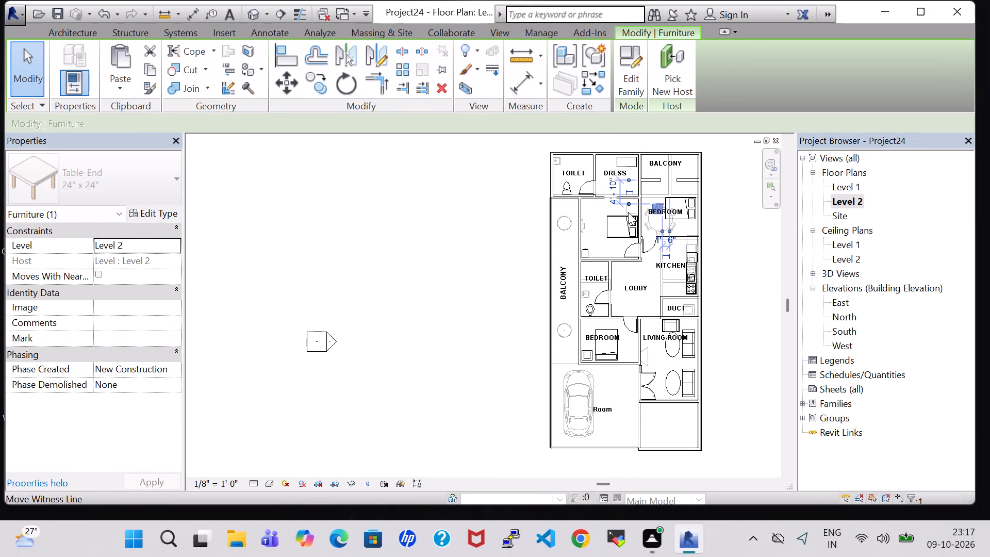
pyautogui.press('Right')
pyautogui.press('Right')
pyautogui.press('Down')
pyautogui.press('Down')
pyautogui.press('Down')
pyautogui.press('Down')
pyautogui.press('Down')
pyautogui.press('Right')
pyautogui.press('Right')
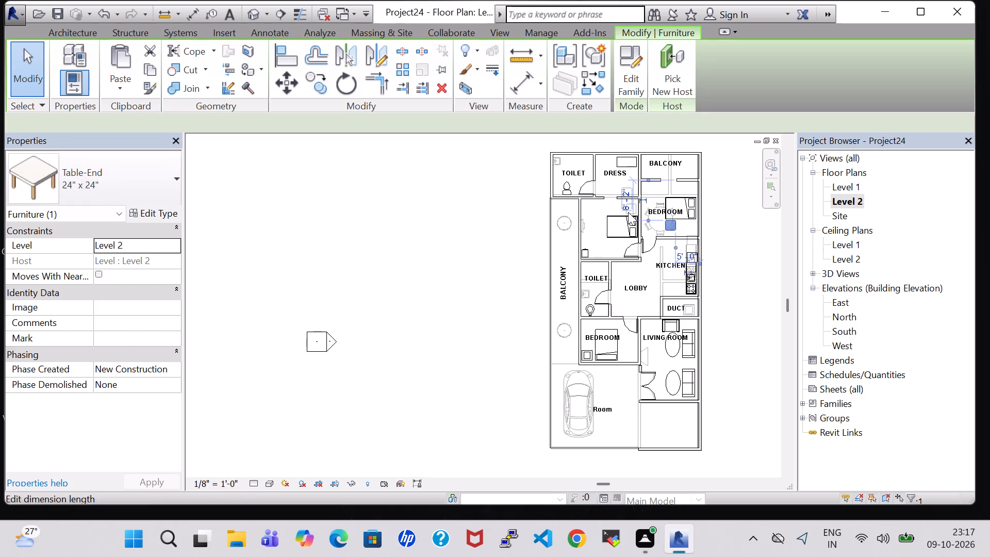
pyautogui.press('Right')
pyautogui.press('Right')
pyautogui.press('Right')
pyautogui.press('Right')
pyautogui.press('Down')
pyautogui.press('Right')
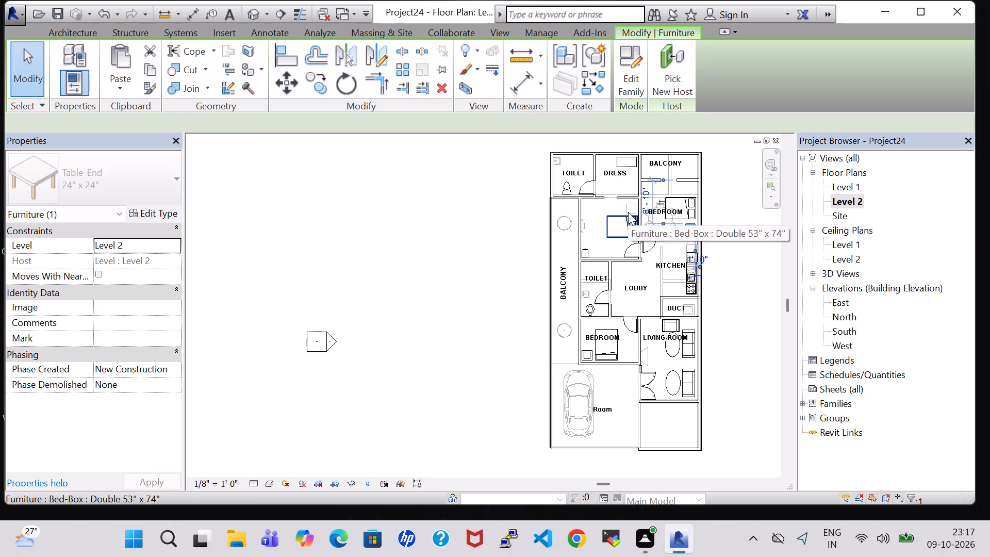
pyautogui.press('Return')
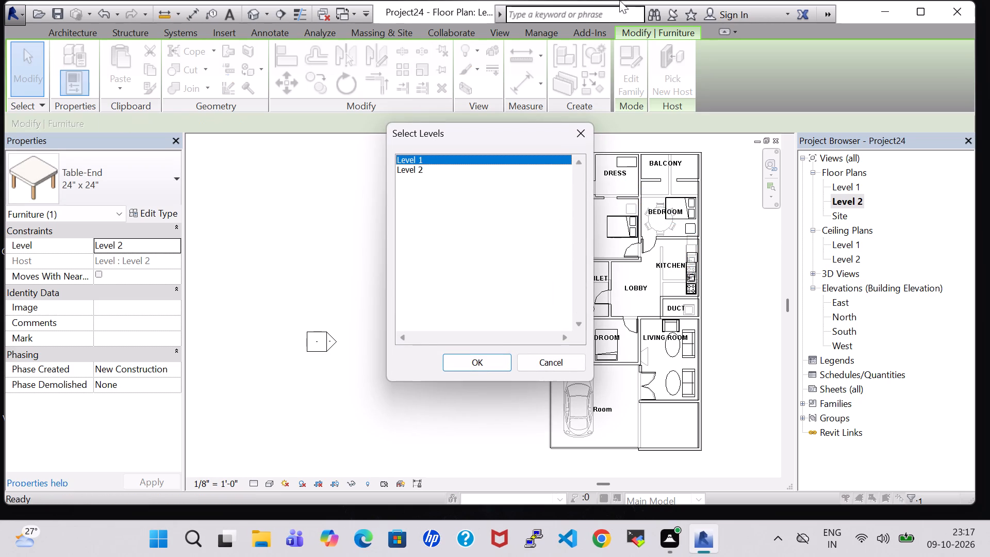
pyautogui.click(576, 136)
pyautogui.click(744, 248)
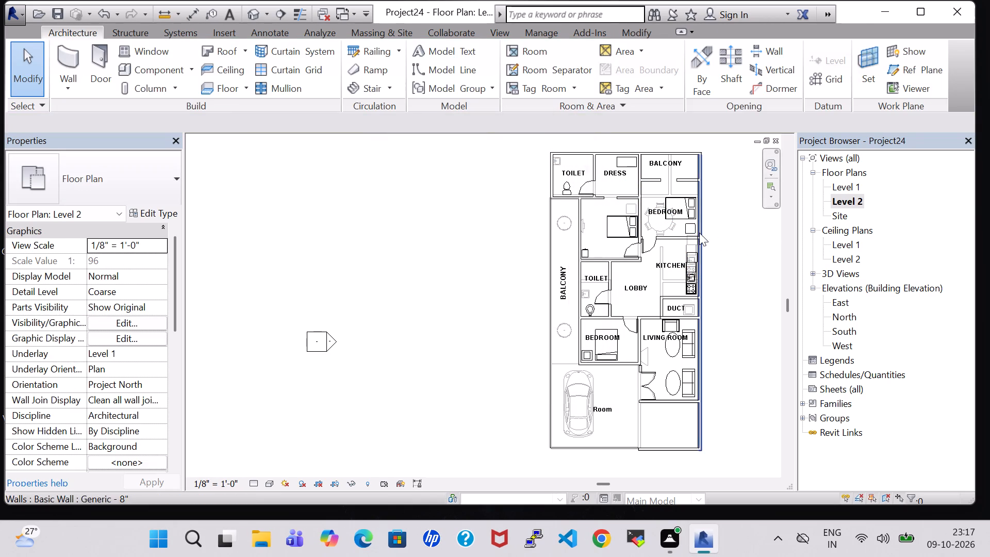
# Copy the Table-End from the Level 1 BEDROOM aligned to Level 2 again for the bedroom below DRESS, and open the Level 2 floor plan.
pyautogui.doubleClick(850, 182)
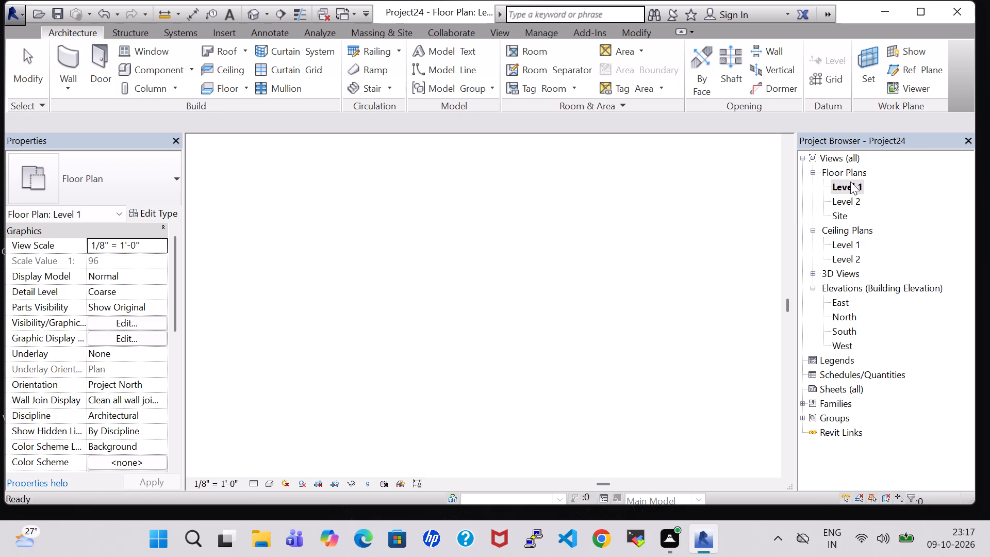
pyautogui.click(579, 235)
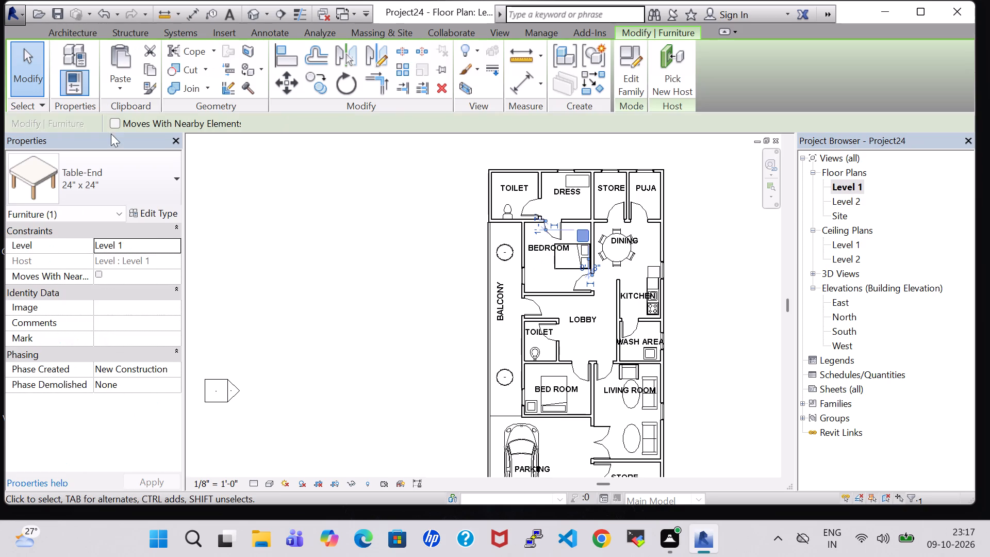
pyautogui.click(156, 65)
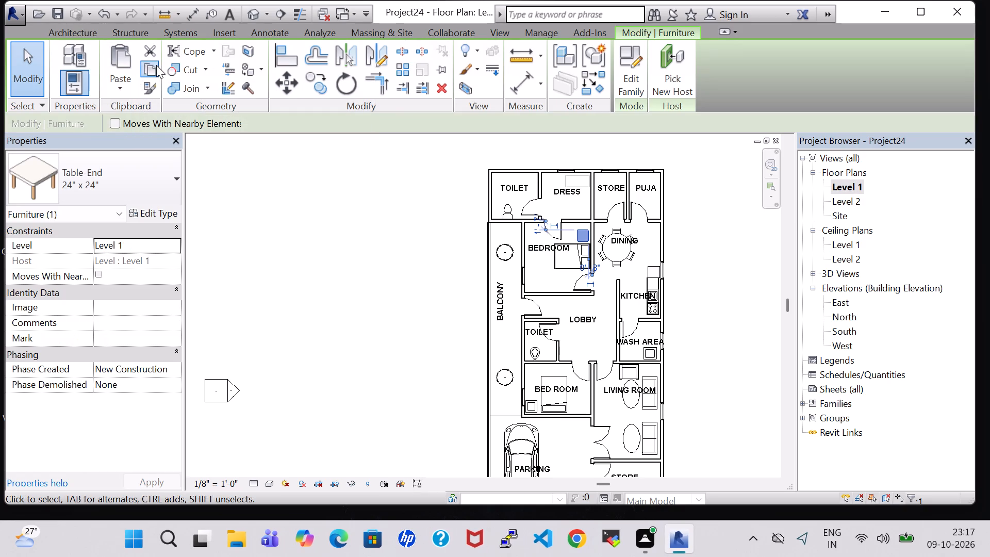
pyautogui.click(130, 78)
pyautogui.click(181, 134)
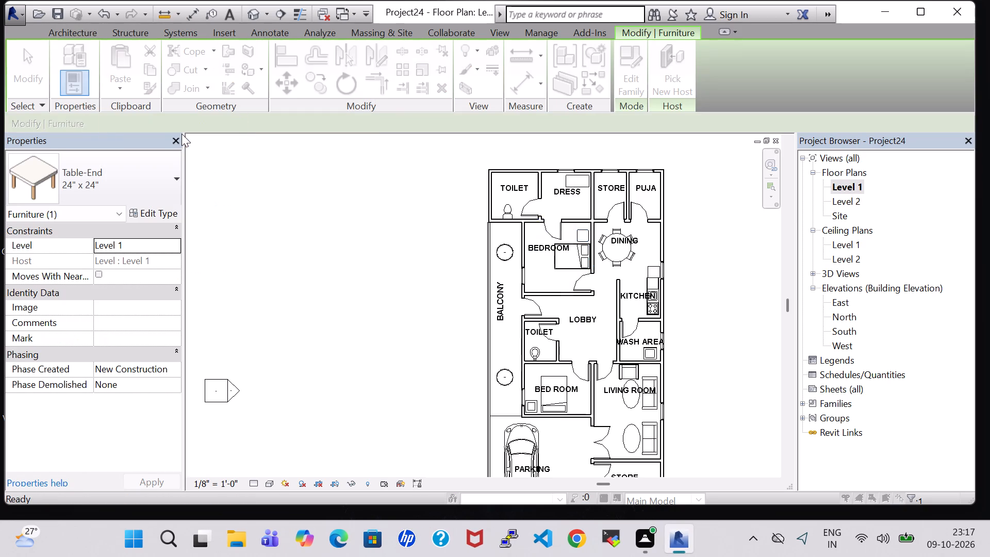
pyautogui.click(409, 167)
pyautogui.click(499, 362)
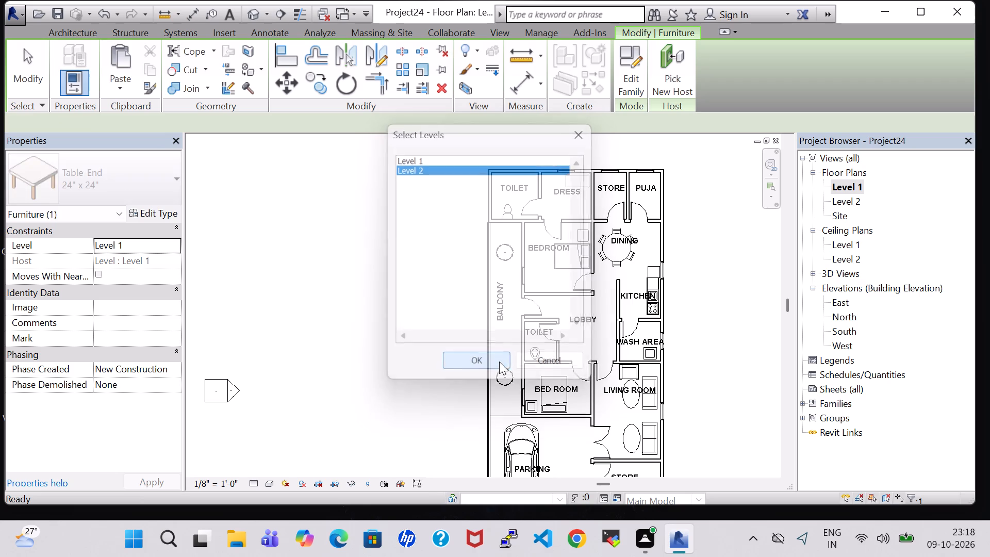
pyautogui.doubleClick(847, 207)
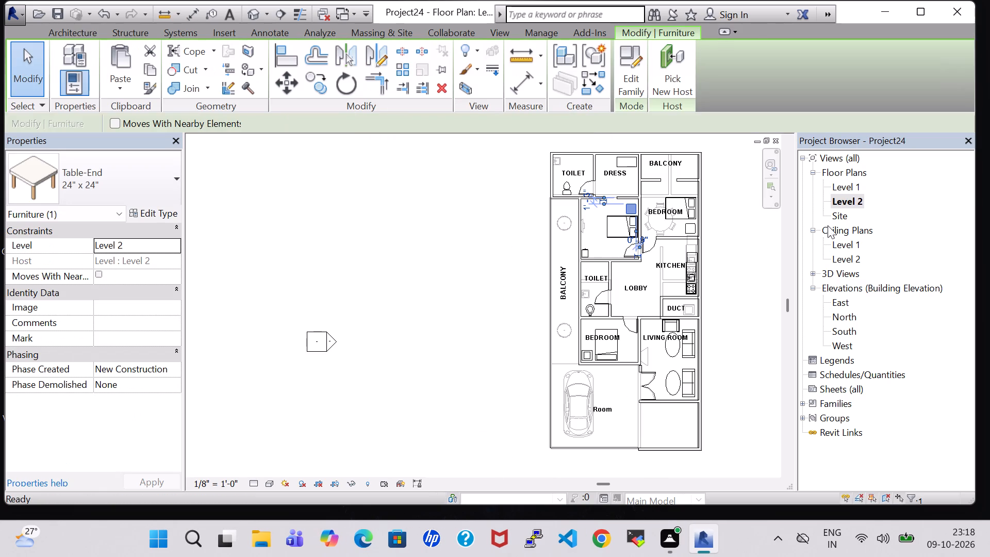
pyautogui.click(743, 243)
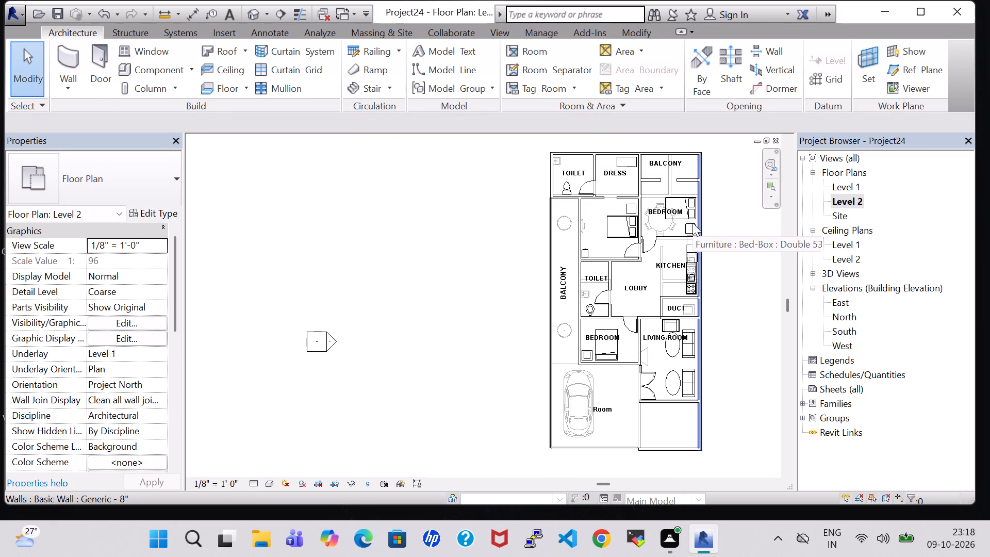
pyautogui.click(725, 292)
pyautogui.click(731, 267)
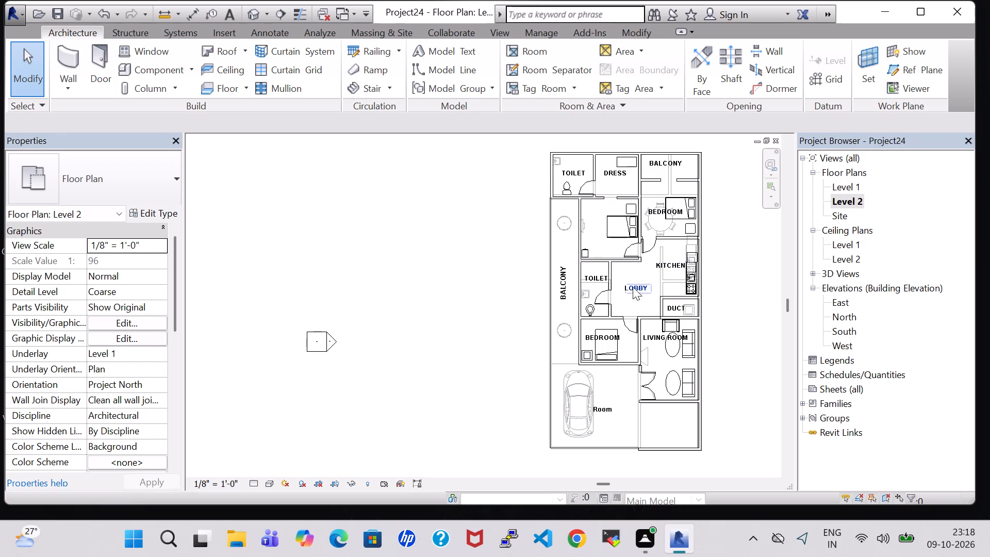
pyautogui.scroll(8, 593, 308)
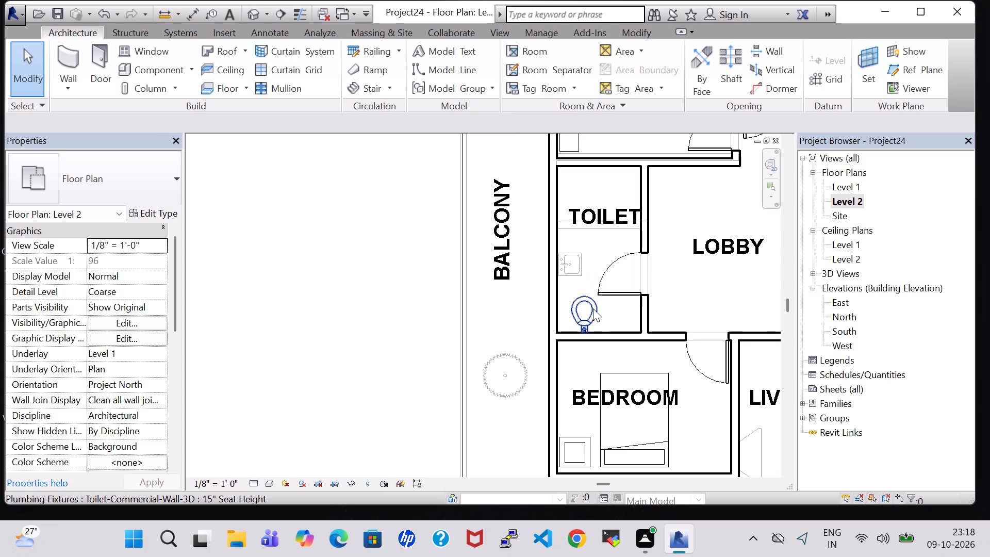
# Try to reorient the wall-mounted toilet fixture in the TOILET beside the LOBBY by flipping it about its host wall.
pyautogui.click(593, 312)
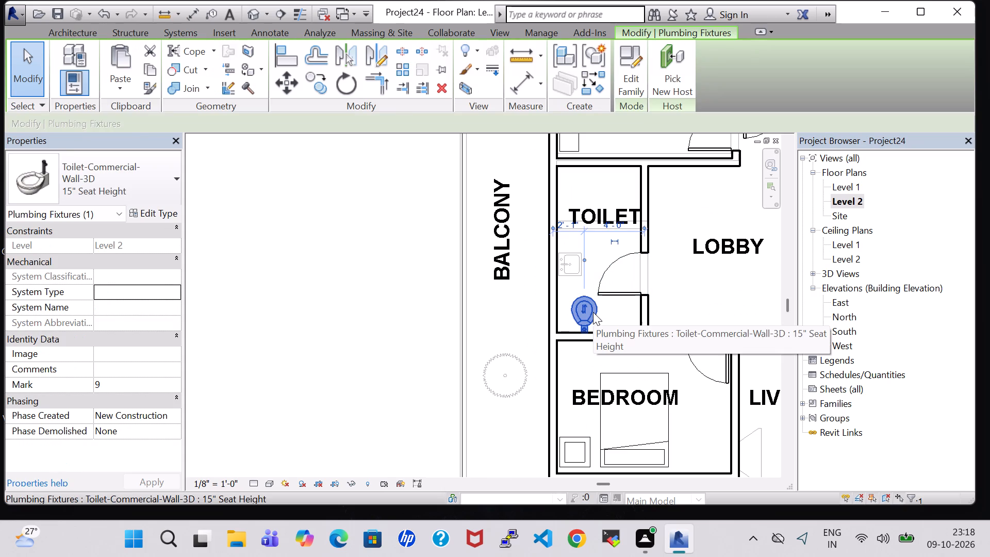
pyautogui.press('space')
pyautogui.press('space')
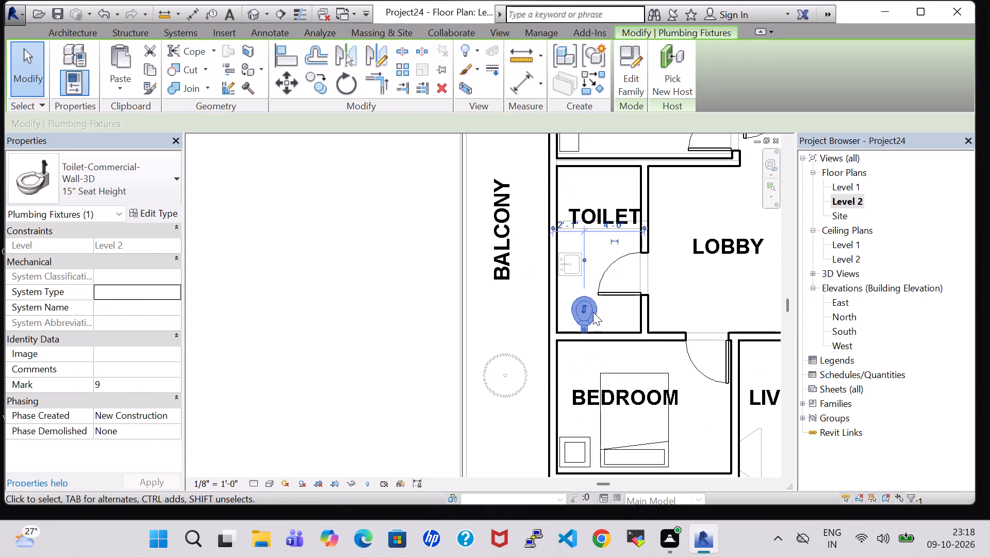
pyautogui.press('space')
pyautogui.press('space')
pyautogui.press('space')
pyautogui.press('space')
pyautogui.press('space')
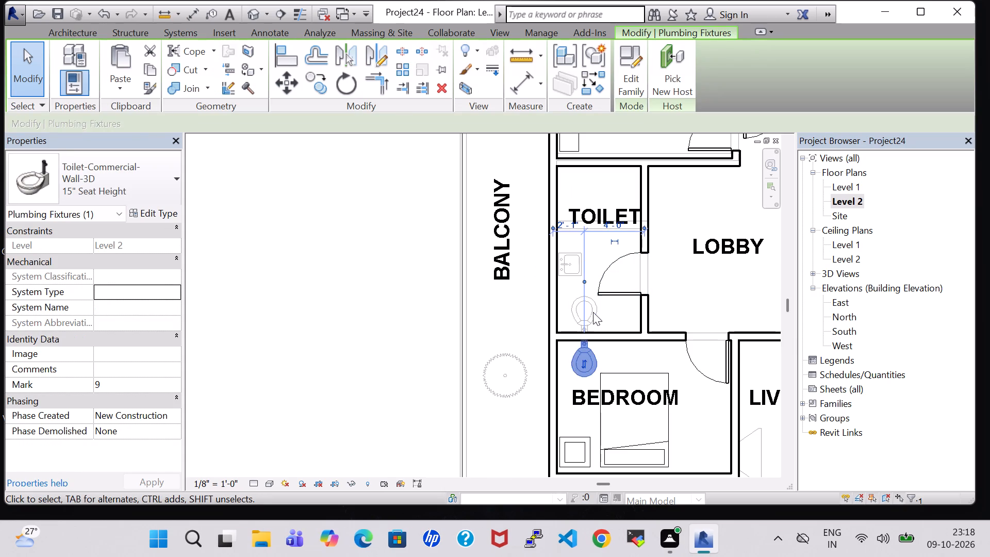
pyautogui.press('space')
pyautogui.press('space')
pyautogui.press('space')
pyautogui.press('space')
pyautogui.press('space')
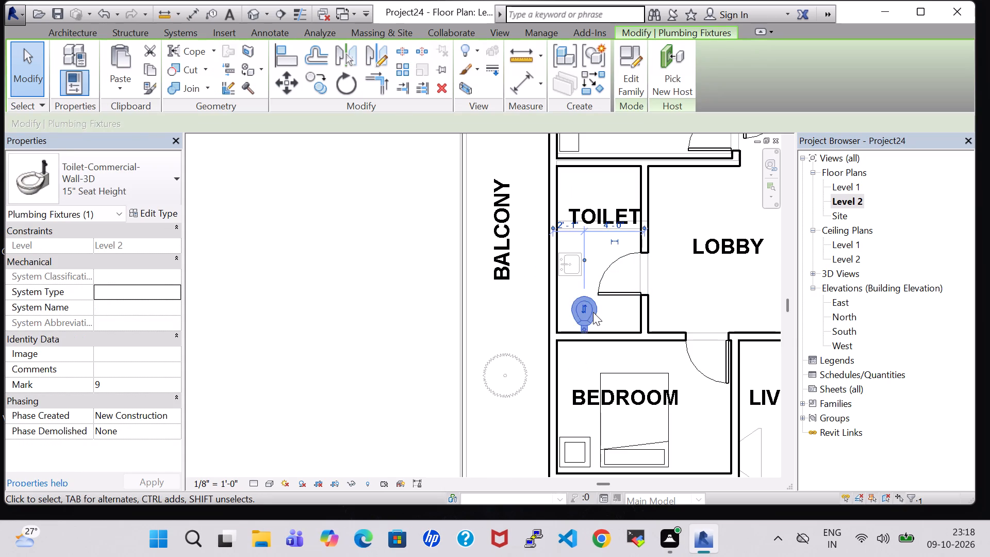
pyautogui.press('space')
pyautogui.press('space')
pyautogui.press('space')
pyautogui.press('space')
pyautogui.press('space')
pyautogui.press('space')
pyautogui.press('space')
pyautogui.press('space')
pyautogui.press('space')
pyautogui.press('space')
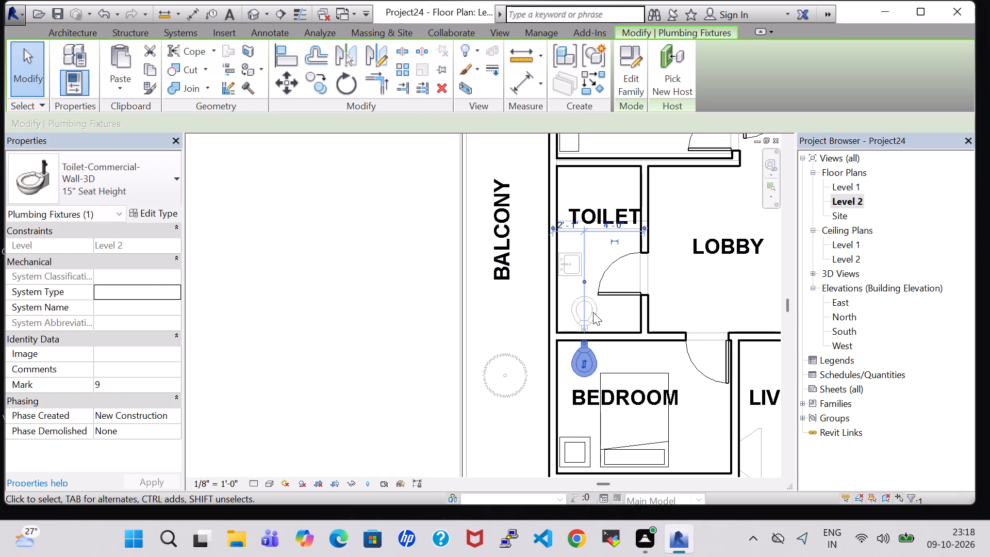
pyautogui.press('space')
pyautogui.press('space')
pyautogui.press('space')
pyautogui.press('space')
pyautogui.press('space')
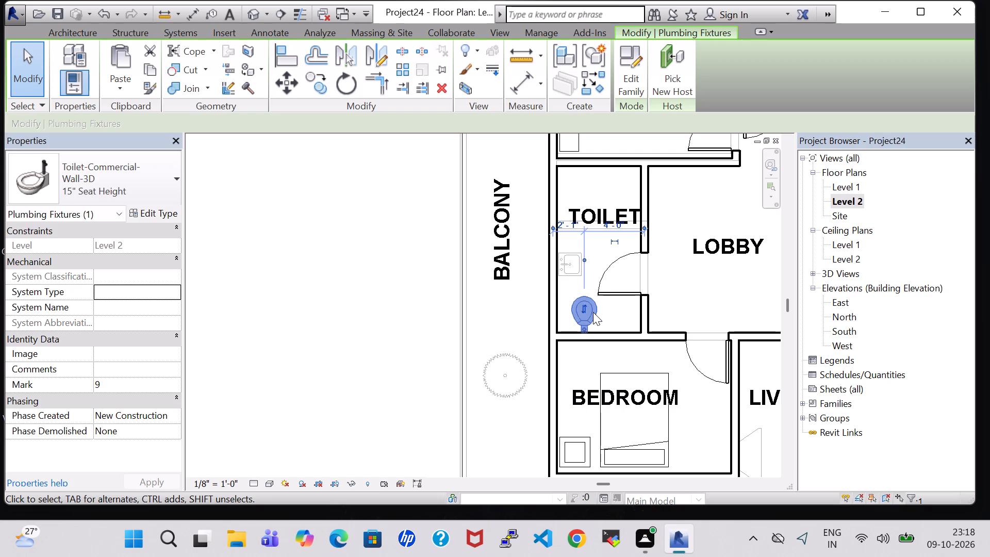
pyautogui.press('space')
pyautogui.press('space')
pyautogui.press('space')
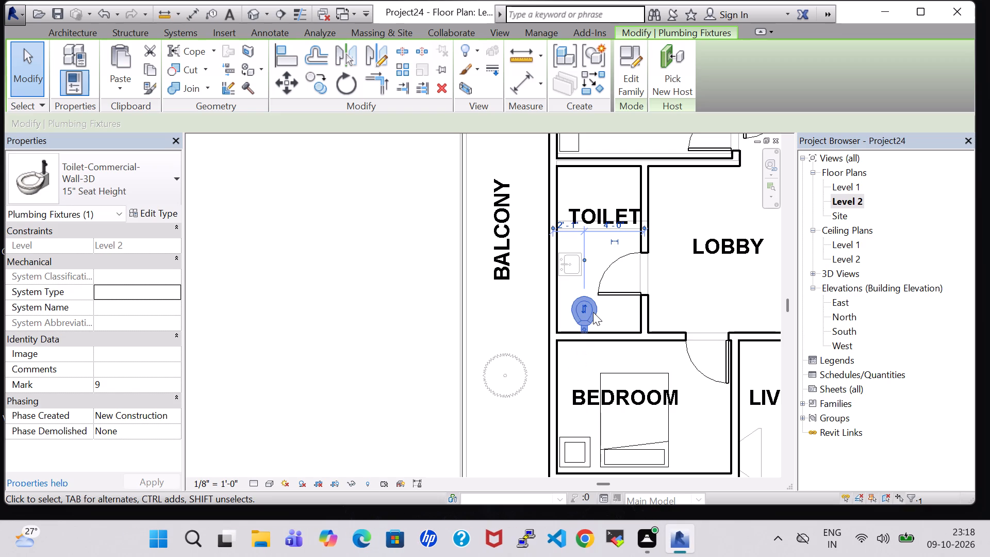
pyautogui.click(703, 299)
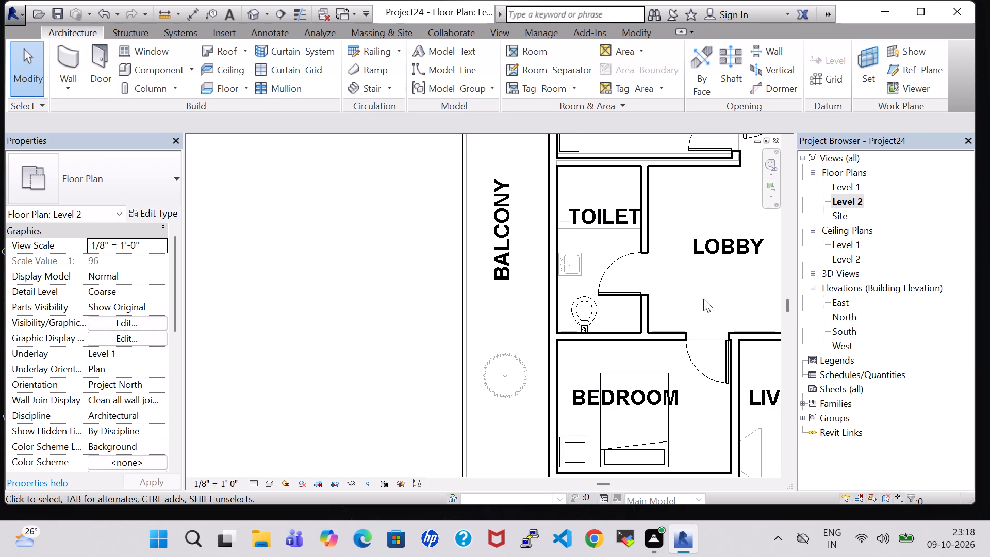
# Create a similar 24" x 24" Table-End from the one in the BEDROOM above the KITCHEN and place it beside the lower BEDROOM's bed, near the LIVING ROOM wall.
pyautogui.scroll(-3, 711, 301)
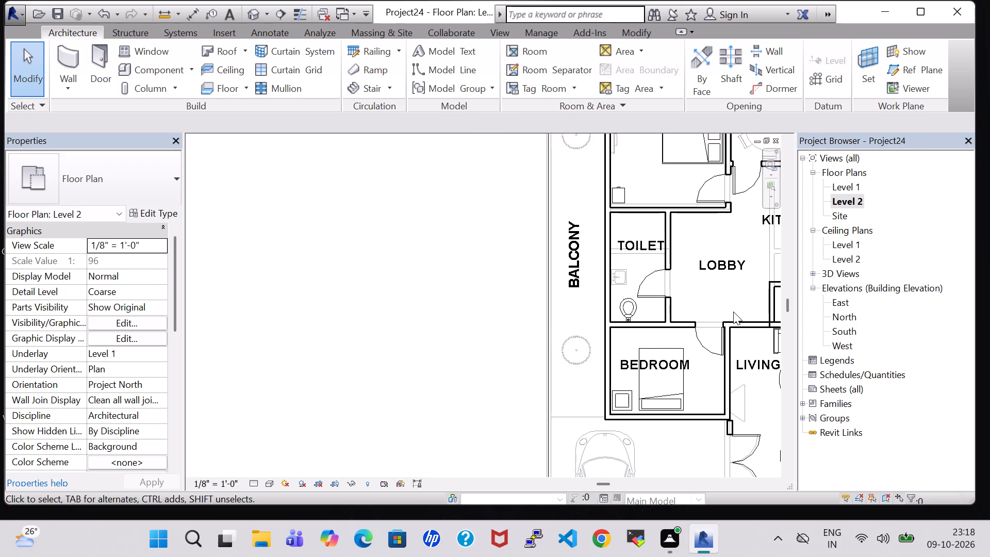
pyautogui.moveTo(729, 312); pyautogui.dragTo(511, 309, button='middle')
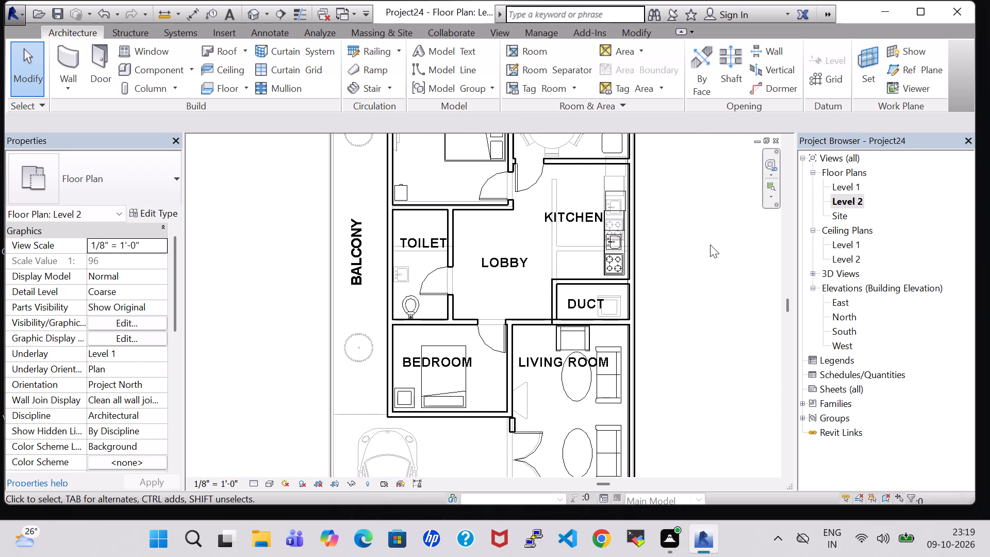
pyautogui.click(710, 244)
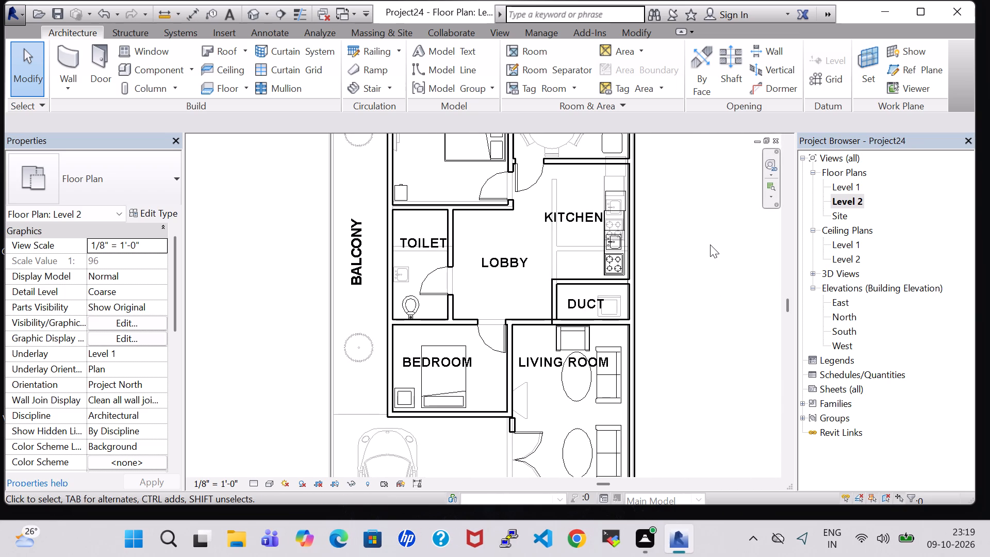
pyautogui.scroll(-2, 710, 244)
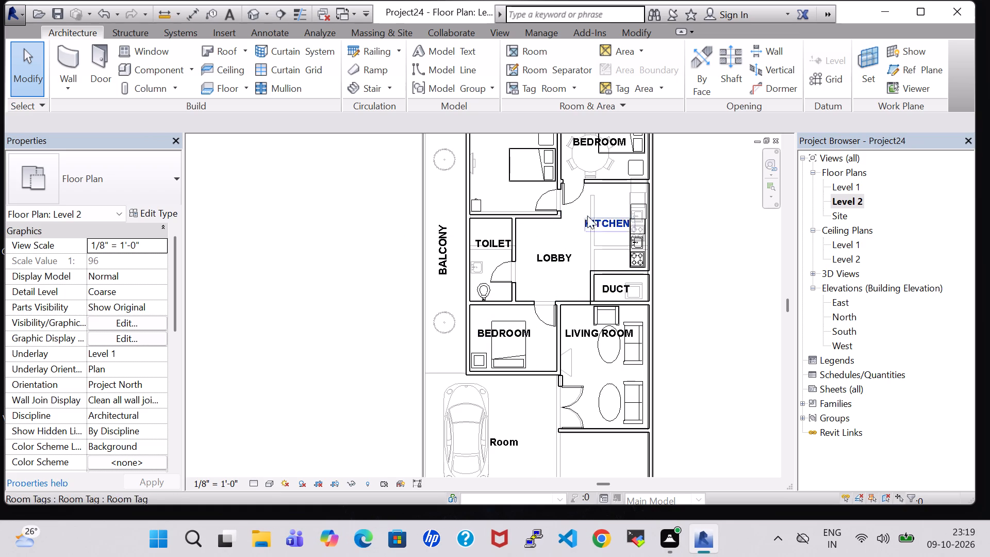
pyautogui.click(630, 162)
pyautogui.rightClick(630, 162)
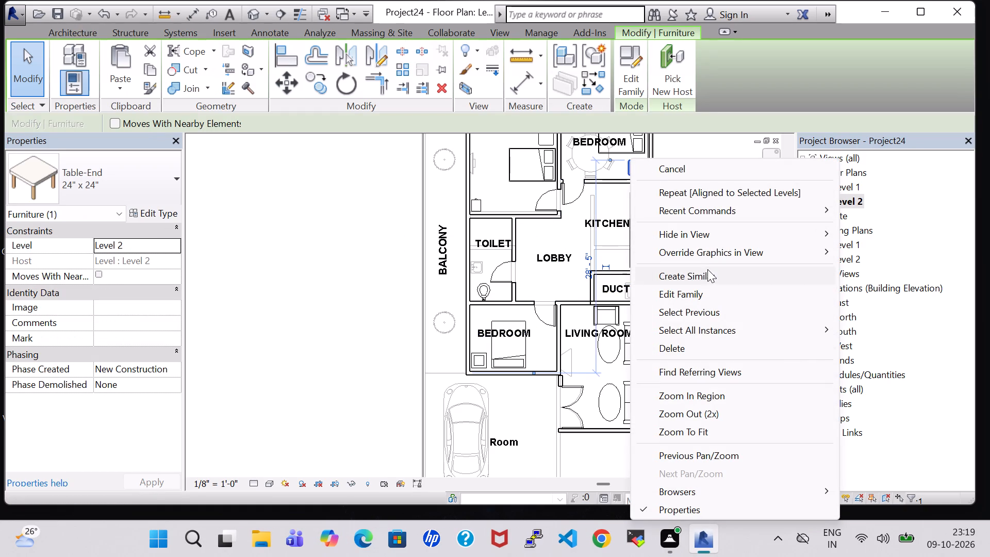
pyautogui.click(707, 270)
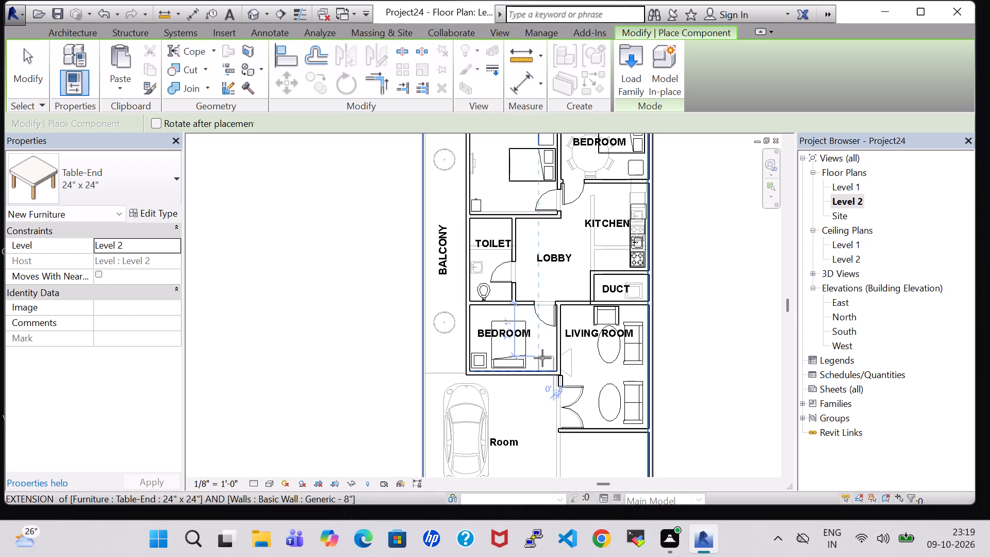
pyautogui.scroll(3, 541, 354)
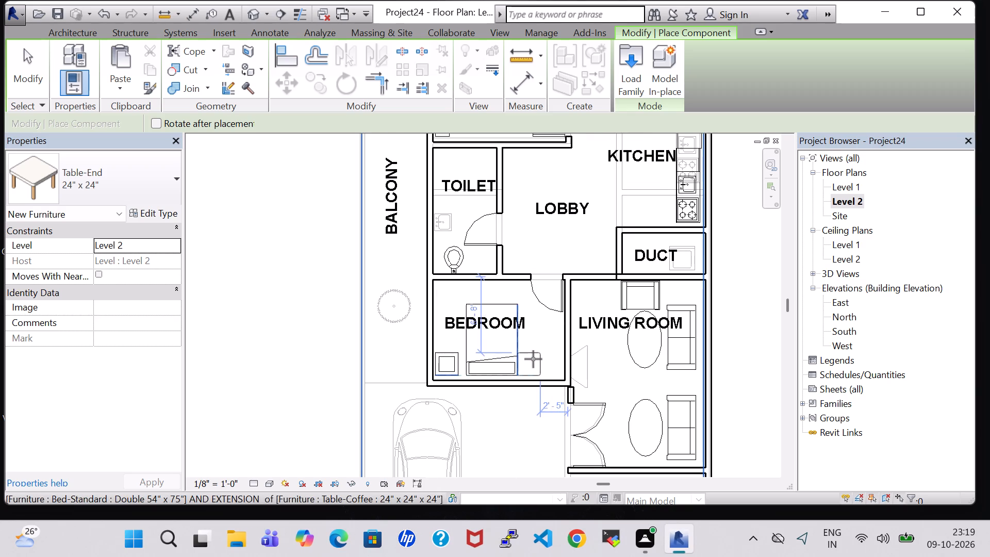
pyautogui.click(537, 360)
pyautogui.press('Escape')
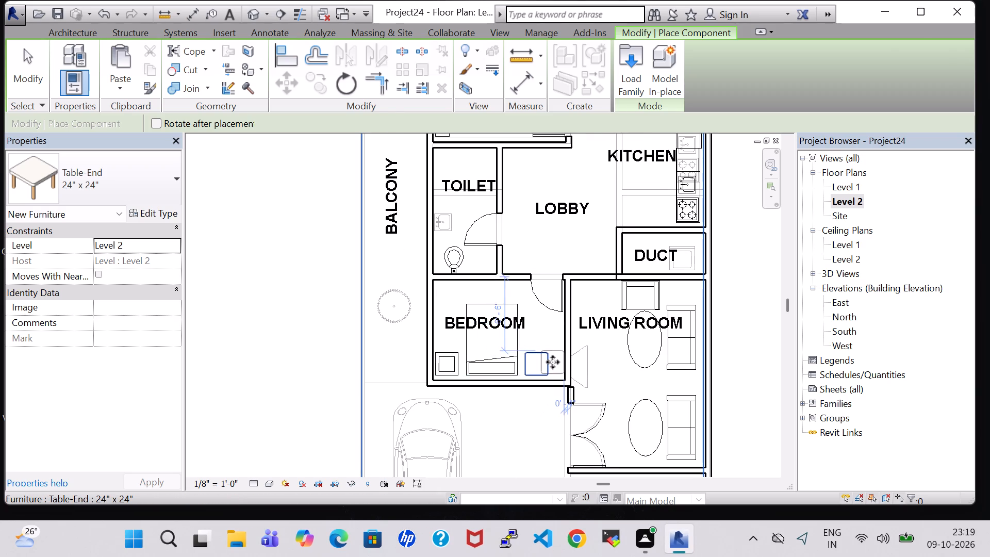
pyautogui.press('Escape')
pyautogui.click(745, 332)
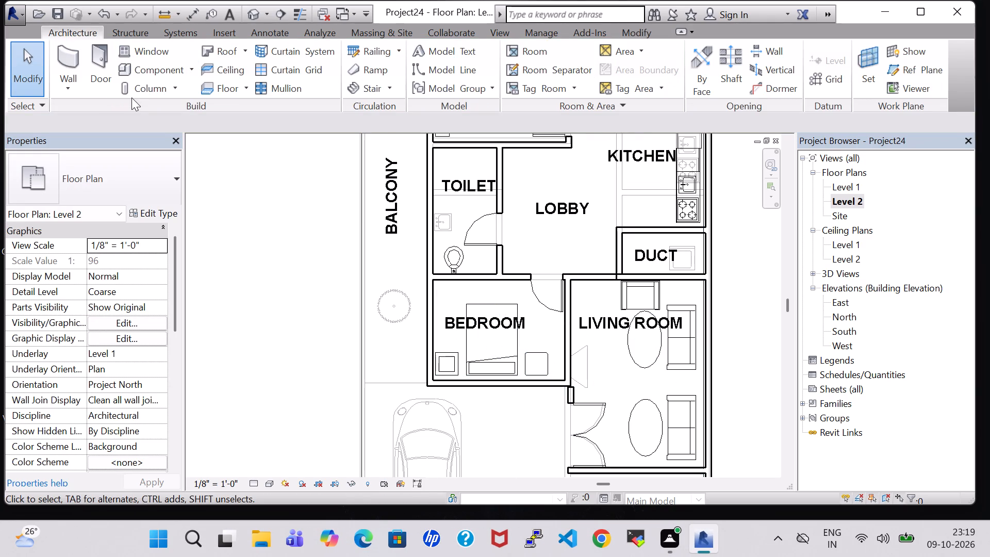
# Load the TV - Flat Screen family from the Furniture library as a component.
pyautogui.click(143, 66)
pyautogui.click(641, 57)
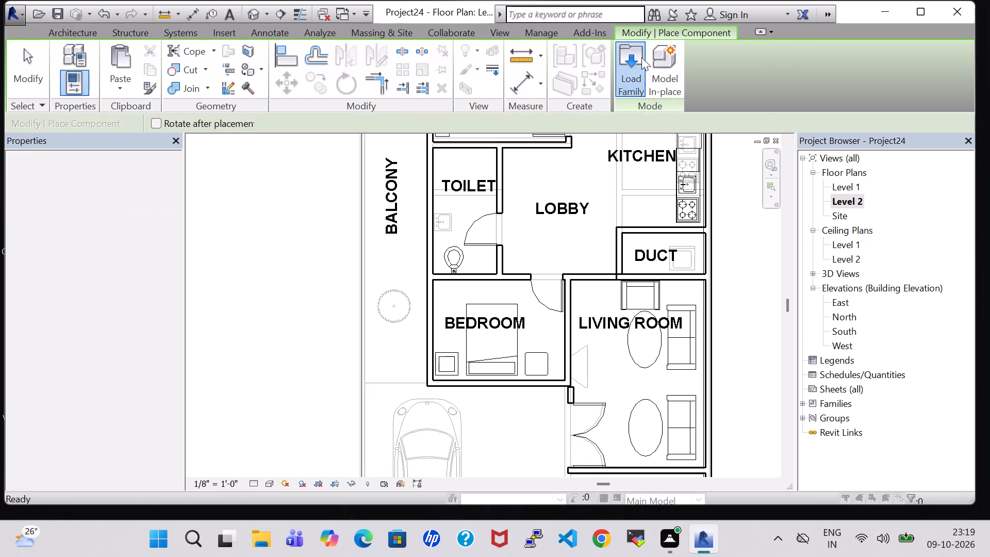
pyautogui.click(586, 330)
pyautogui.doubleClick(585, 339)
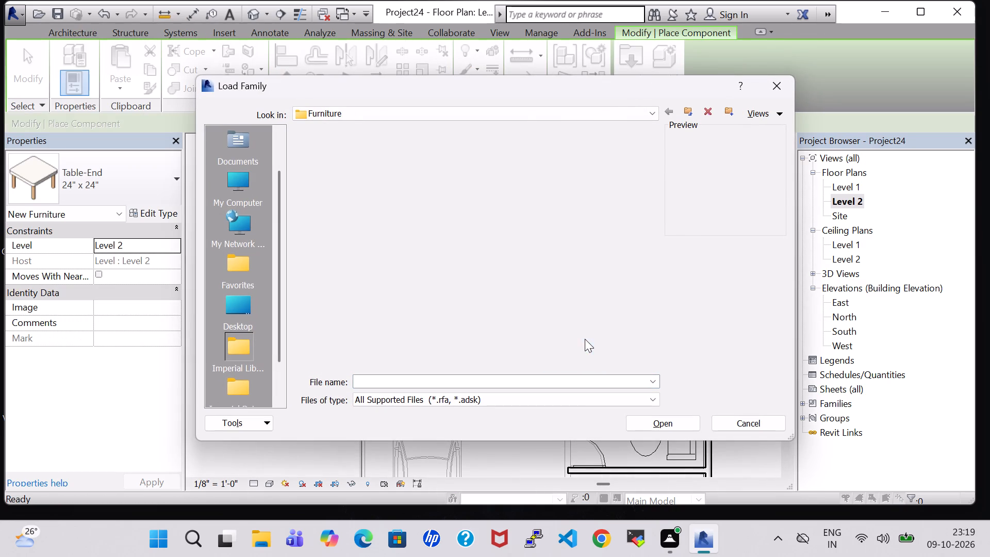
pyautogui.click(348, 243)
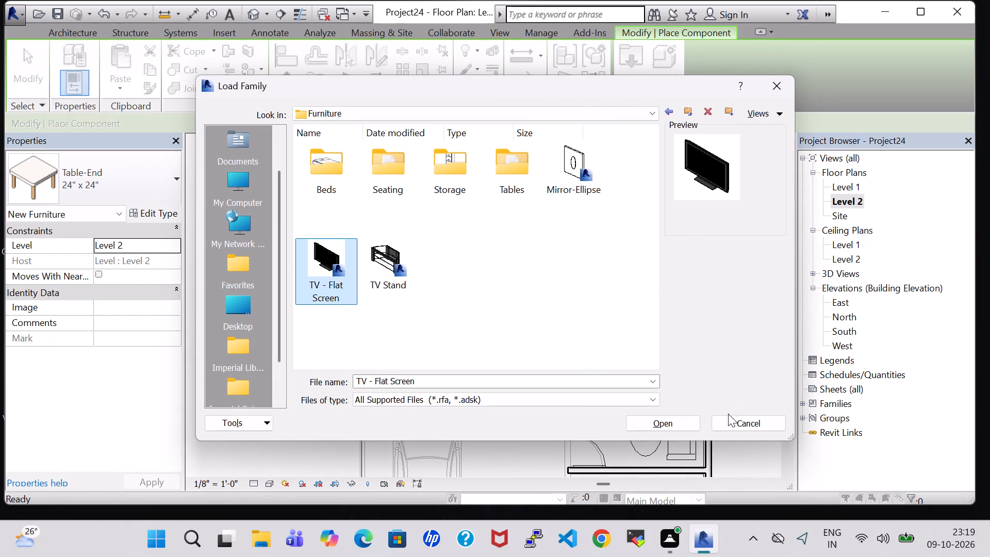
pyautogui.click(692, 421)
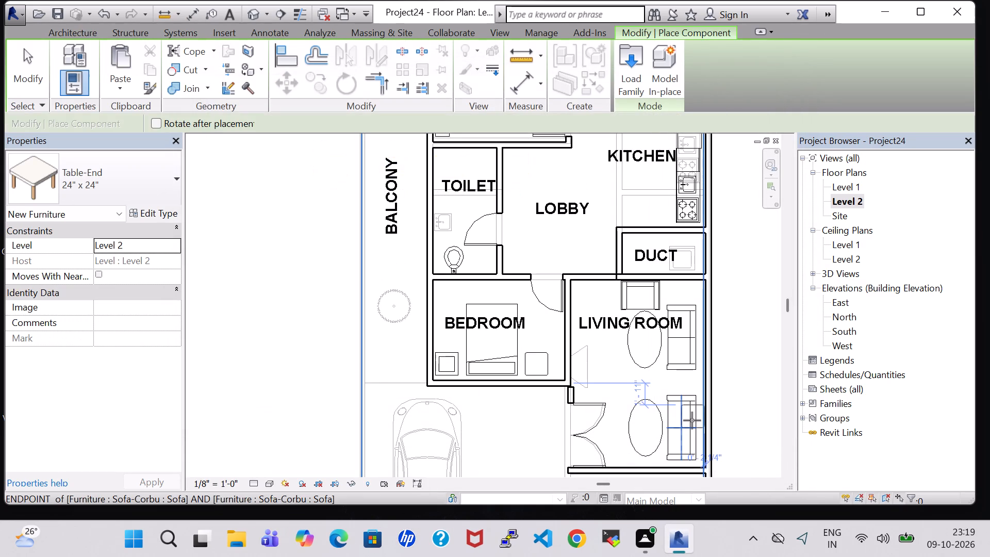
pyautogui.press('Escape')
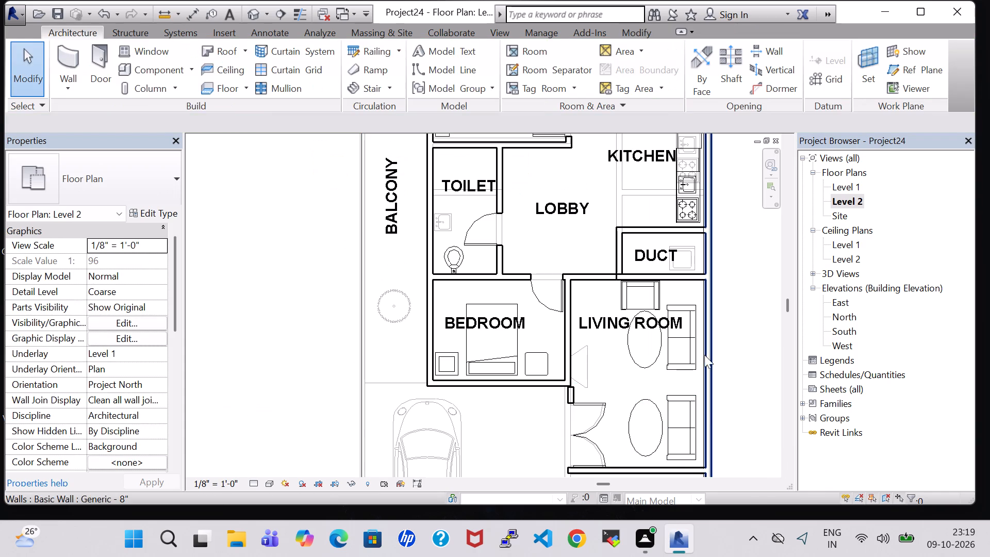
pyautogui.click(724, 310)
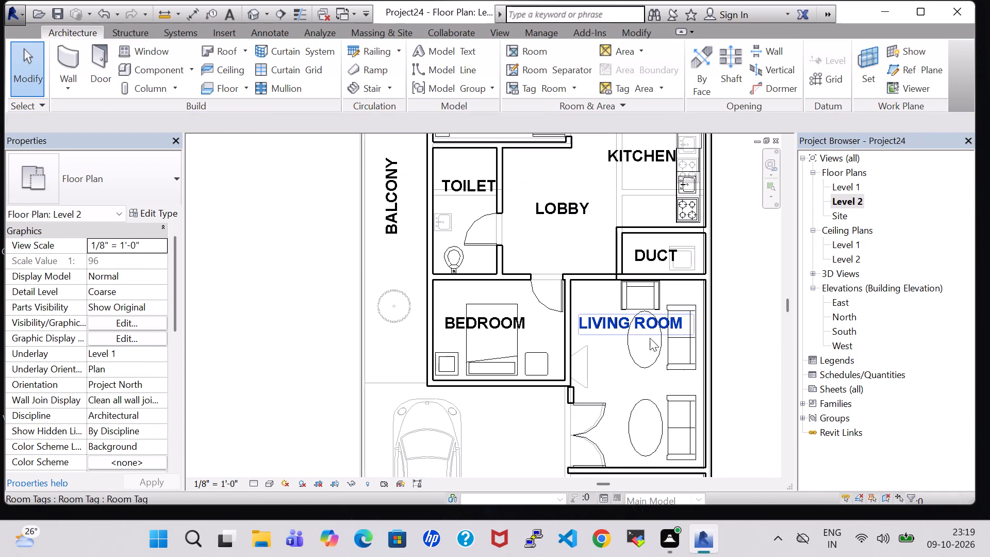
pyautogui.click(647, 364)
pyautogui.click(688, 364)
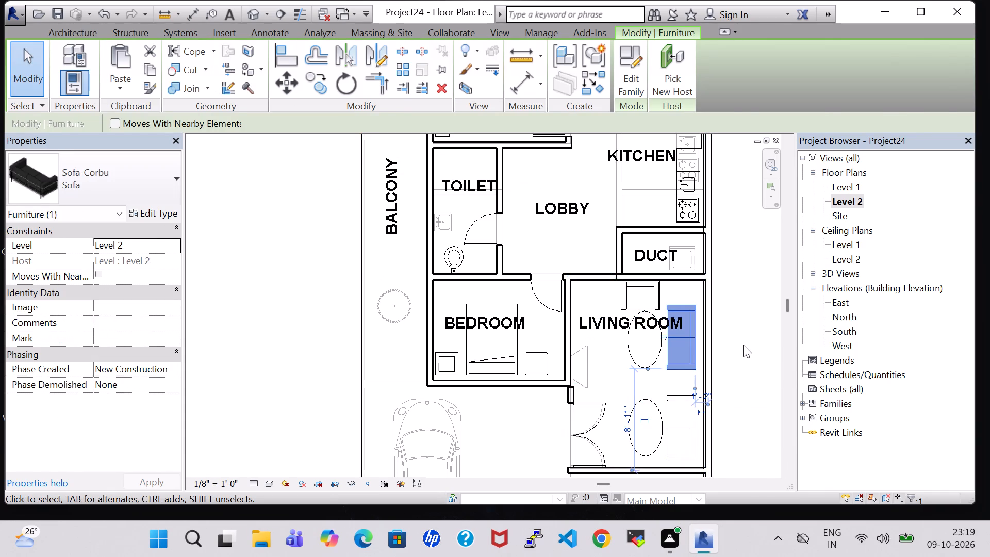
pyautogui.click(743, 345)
# Place Transom with Trim 24" x 24" windows in the outer wall of the TOILET beside DRESS and the BALCONY wall of the TOILET beside the LOBBY.
pyautogui.scroll(-1, 743, 345)
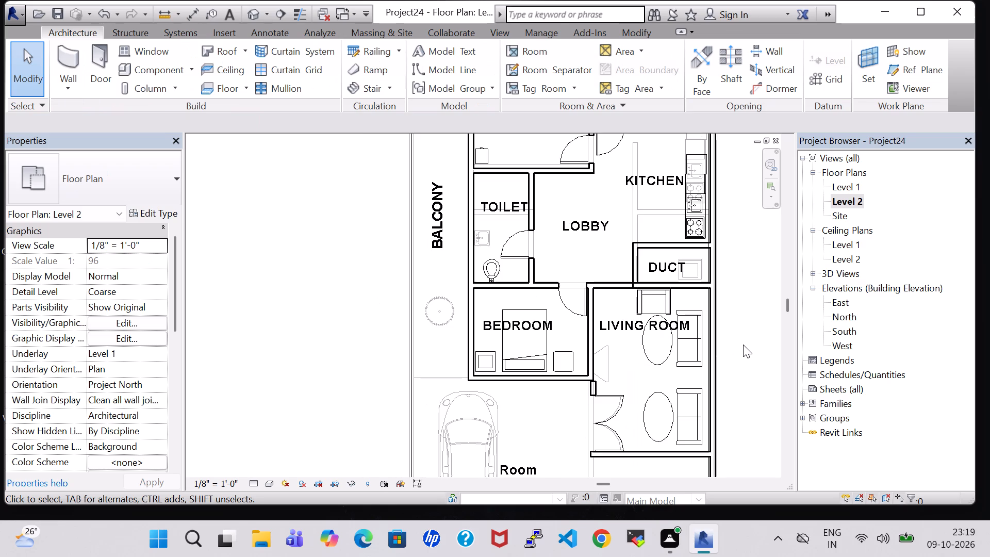
pyautogui.scroll(-6, 699, 261)
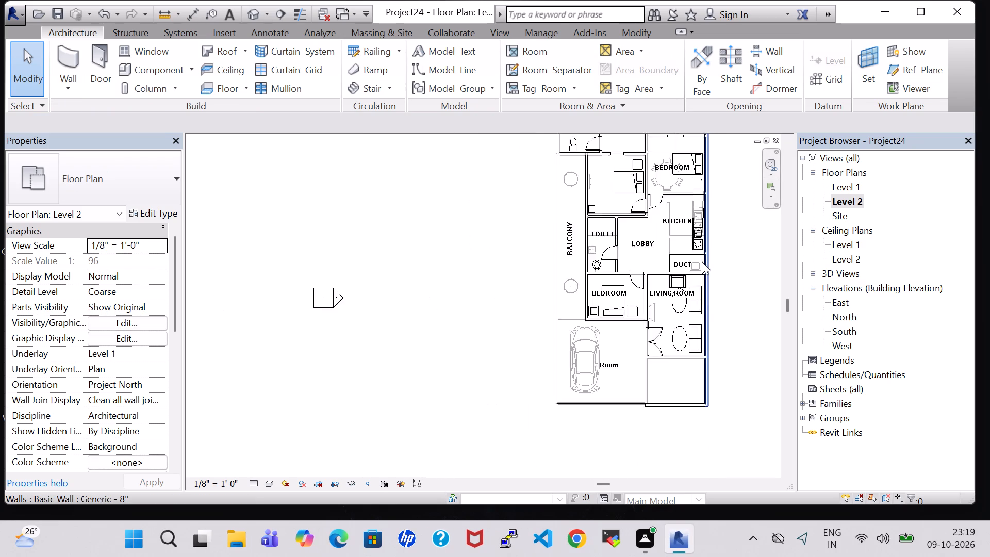
pyautogui.scroll(-2, 702, 261)
pyautogui.click(158, 49)
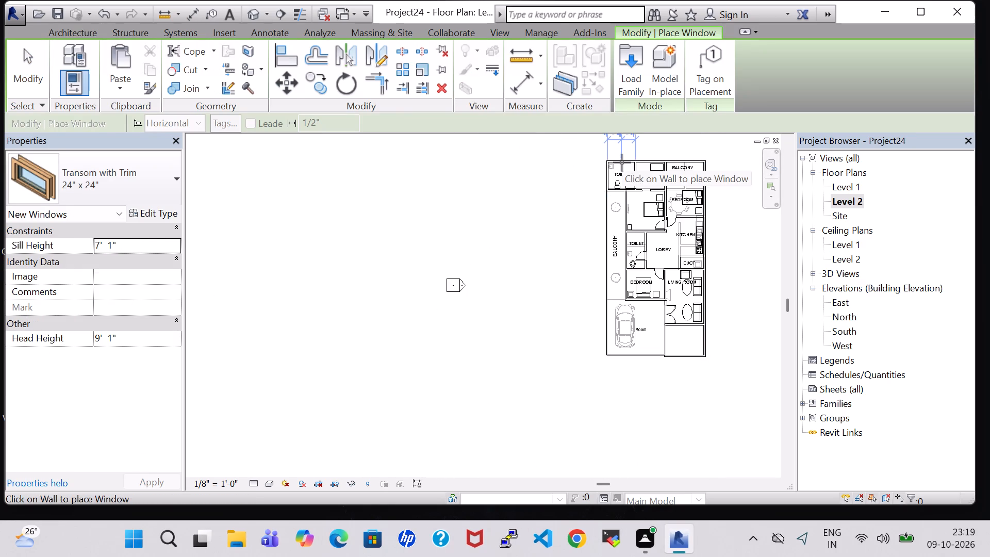
pyautogui.scroll(7, 622, 162)
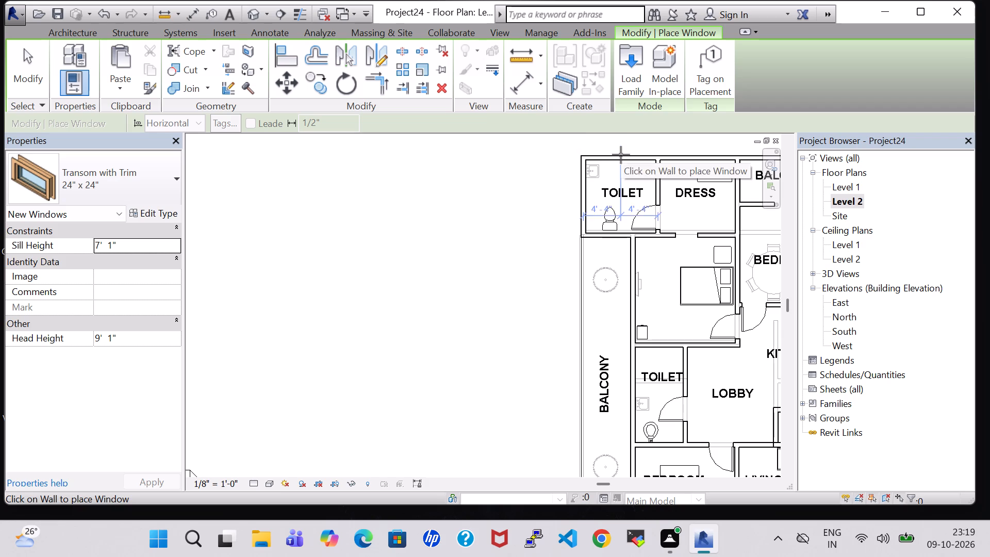
pyautogui.click(621, 159)
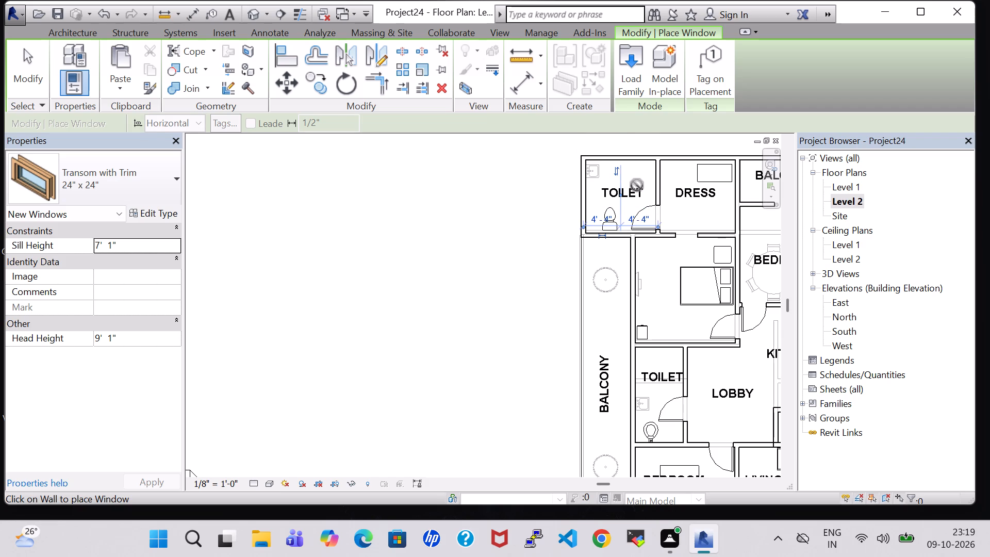
pyautogui.scroll(-1, 637, 185)
pyautogui.moveTo(616, 187); pyautogui.dragTo(464, 209, button='middle')
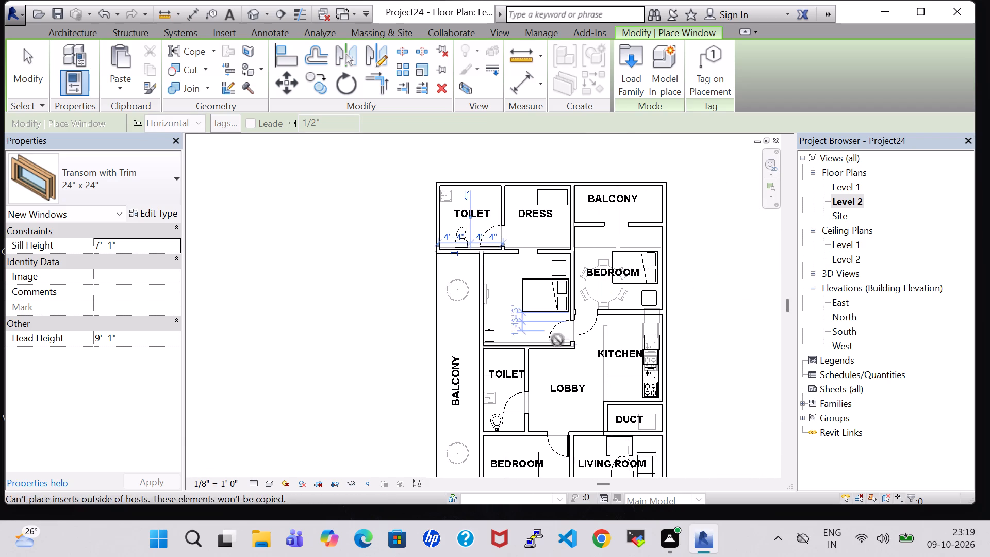
pyautogui.click(482, 380)
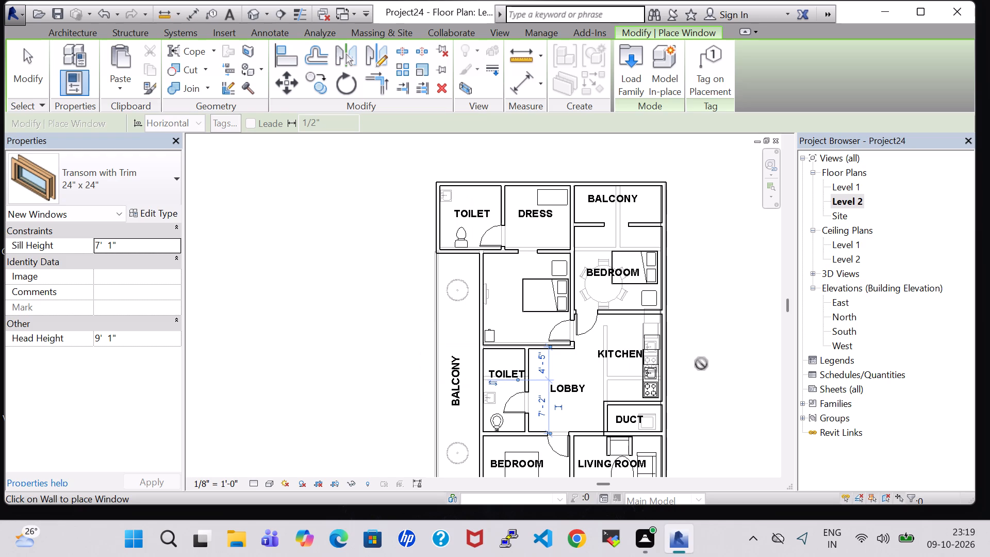
pyautogui.scroll(-3, 701, 364)
pyautogui.moveTo(701, 366); pyautogui.dragTo(700, 329, button='middle')
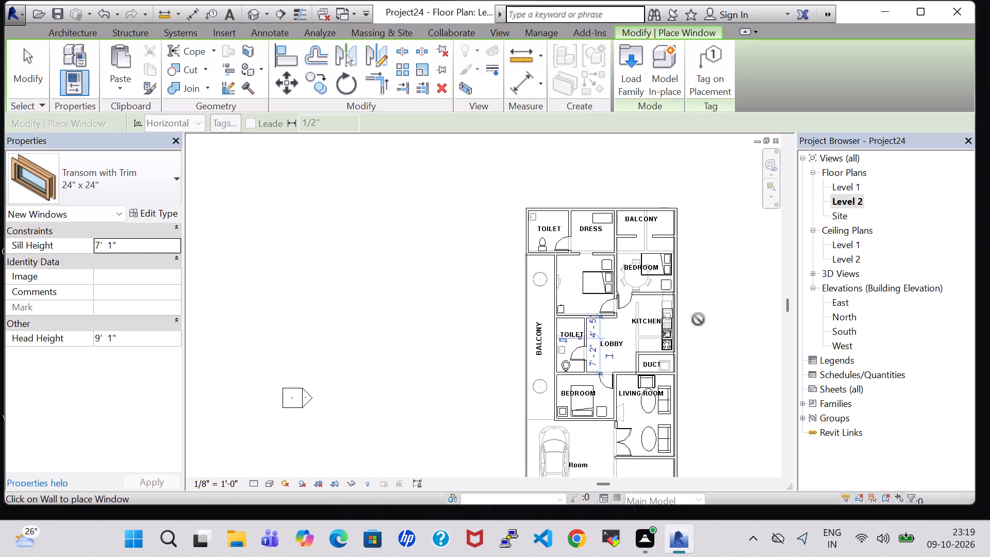
pyautogui.press('Escape')
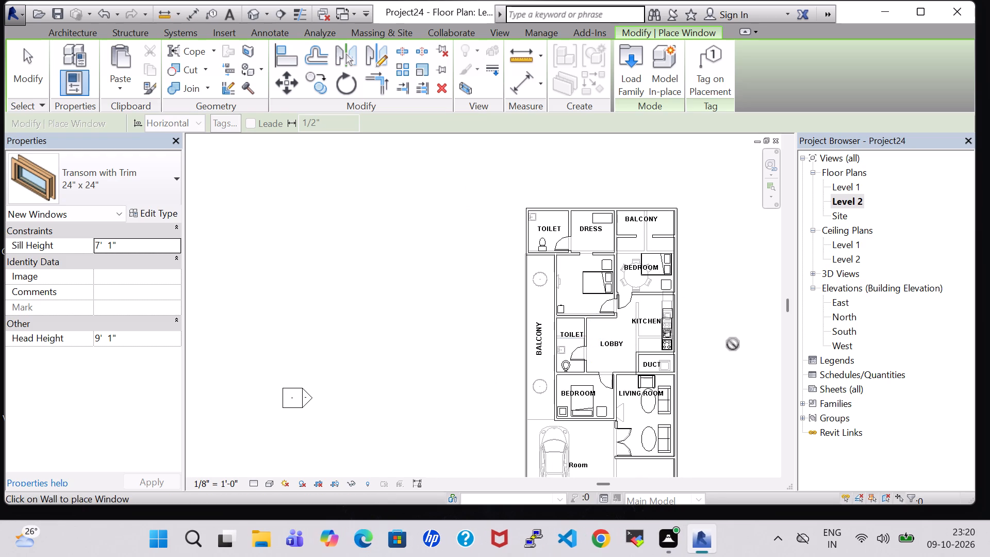
pyautogui.press('Escape')
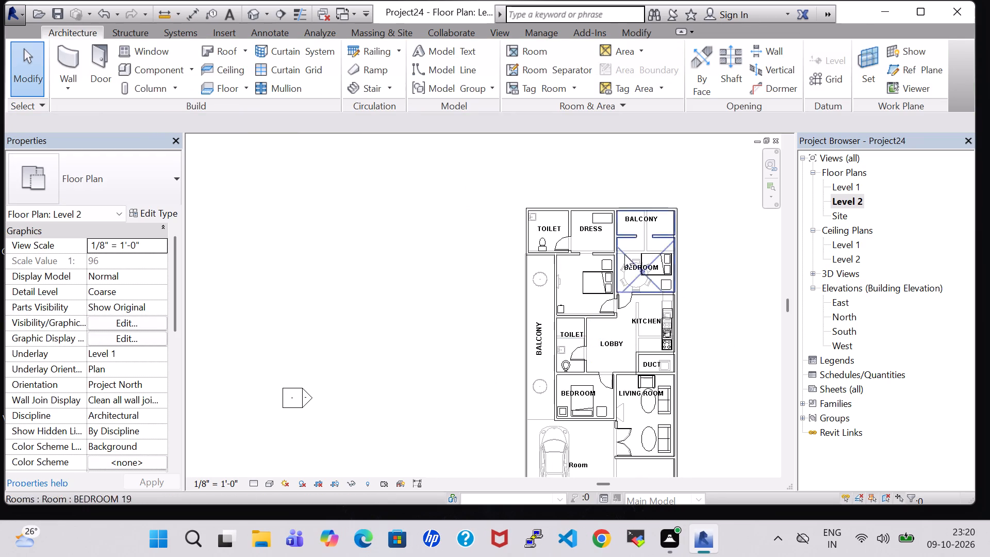
# Place Fixed 36" x 72" windows in the outer walls of DRESS, the BEDROOM above the KITCHEN, the KITCHEN and the LIVING ROOM.
pyautogui.click(168, 55)
pyautogui.click(113, 196)
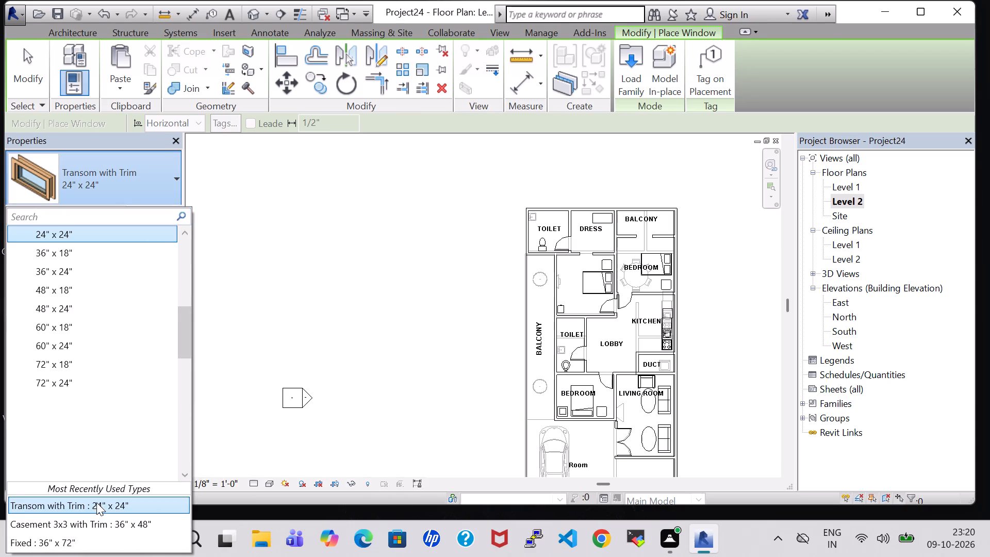
pyautogui.click(60, 540)
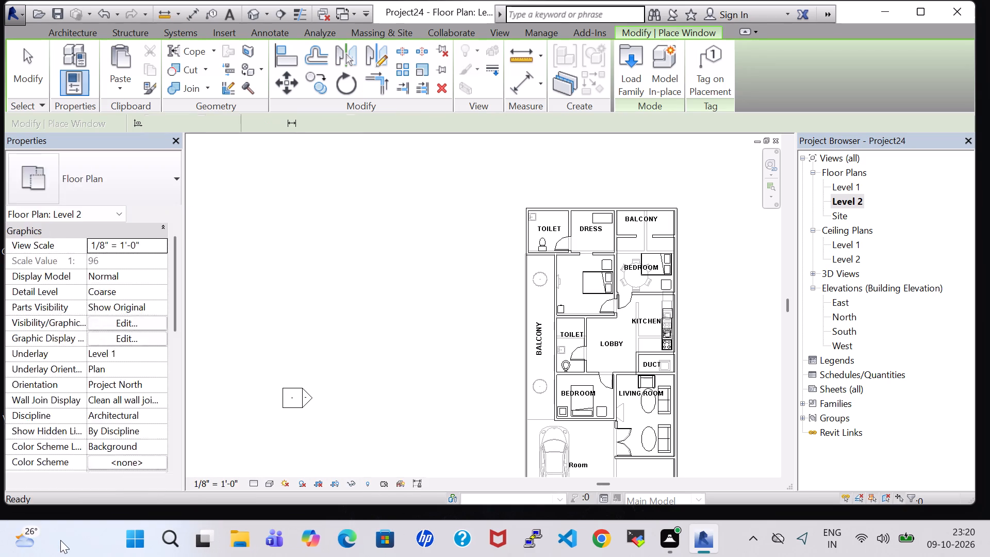
pyautogui.click(591, 207)
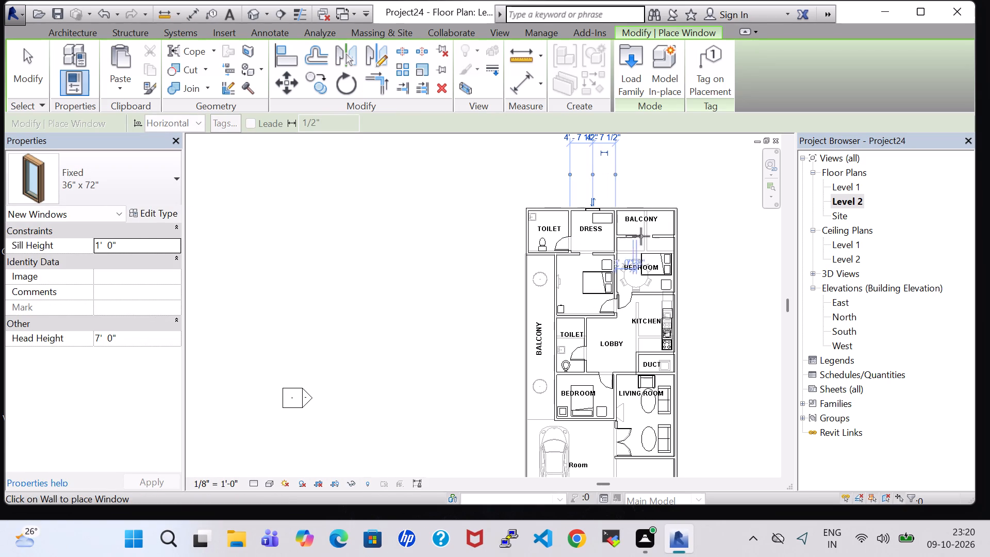
pyautogui.click(680, 268)
pyautogui.click(679, 329)
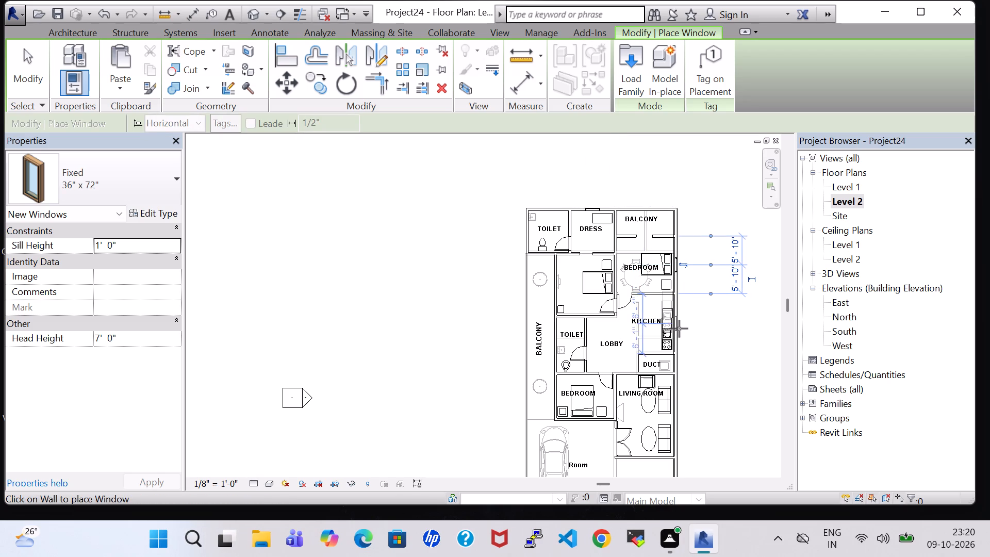
pyautogui.click(679, 417)
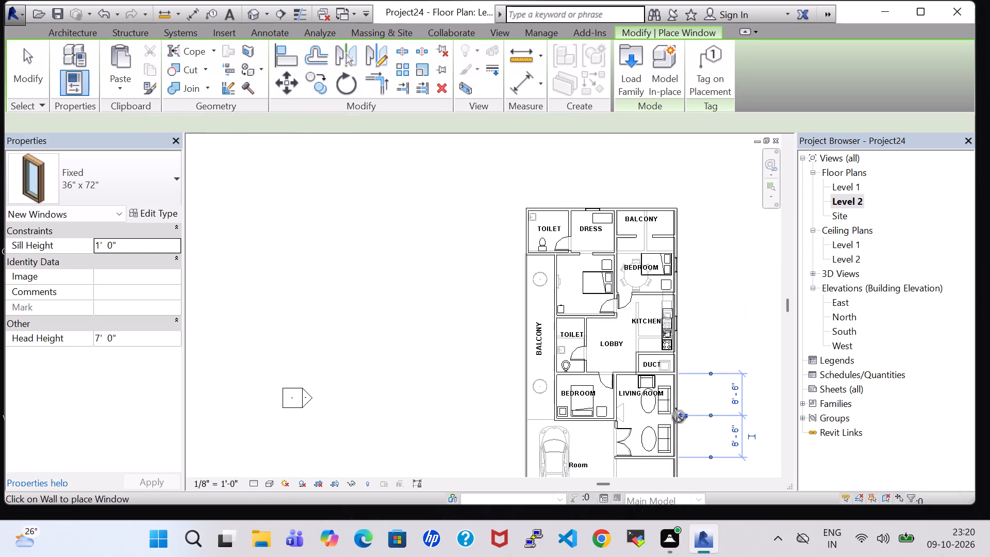
# Place Fixed 36" x 72" windows in the LIVING ROOM's lower wall and the BALCONY-side walls of the lower BEDROOM and the untagged bedroom below DRESS.
pyautogui.middleClick(649, 462)
pyautogui.click(649, 462)
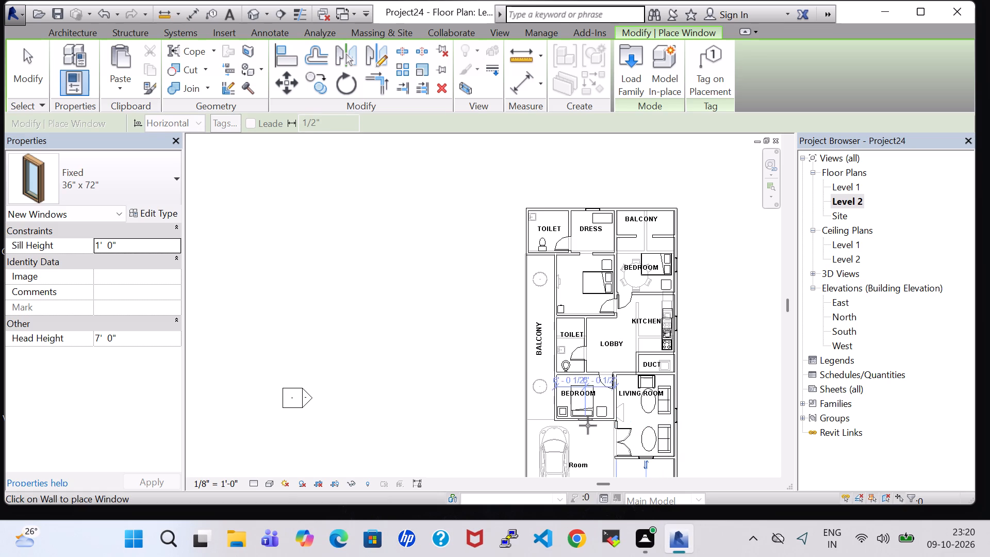
pyautogui.click(555, 395)
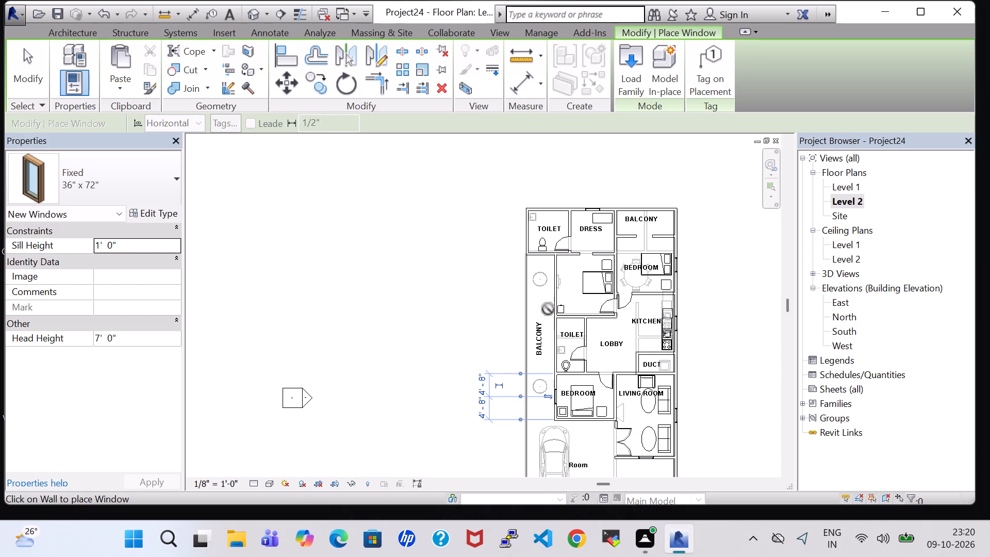
pyautogui.click(549, 265)
pyautogui.press('Escape')
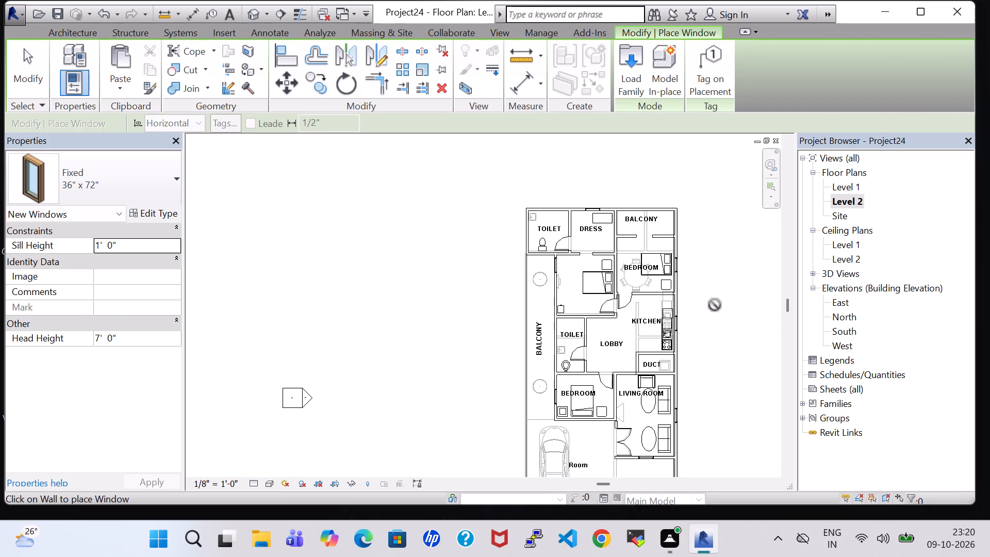
pyautogui.press('Escape')
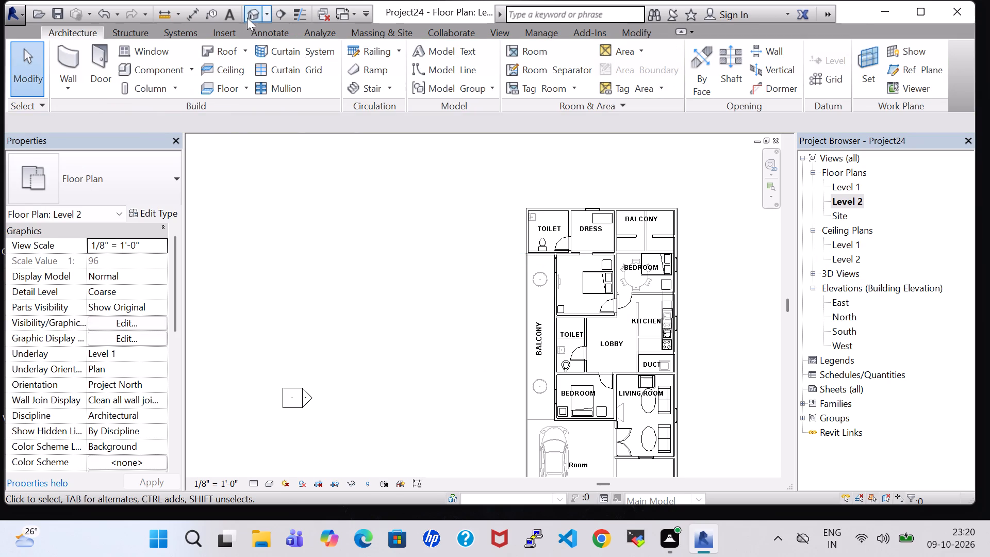
# Examine the Level 2 windows, walls and furnished rooms in the 3D view, from the LIVING ROOM end to the BALCONY beside DRESS.
pyautogui.click(249, 16)
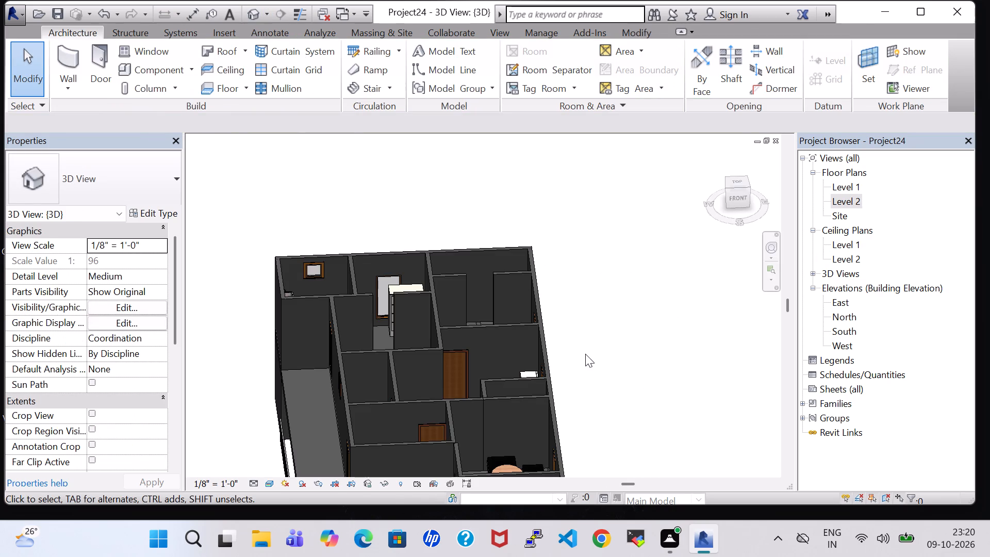
pyautogui.keyDown('shift'); pyautogui.moveTo(585, 354); pyautogui.dragTo(604, 286, button='middle'); pyautogui.keyUp('shift')
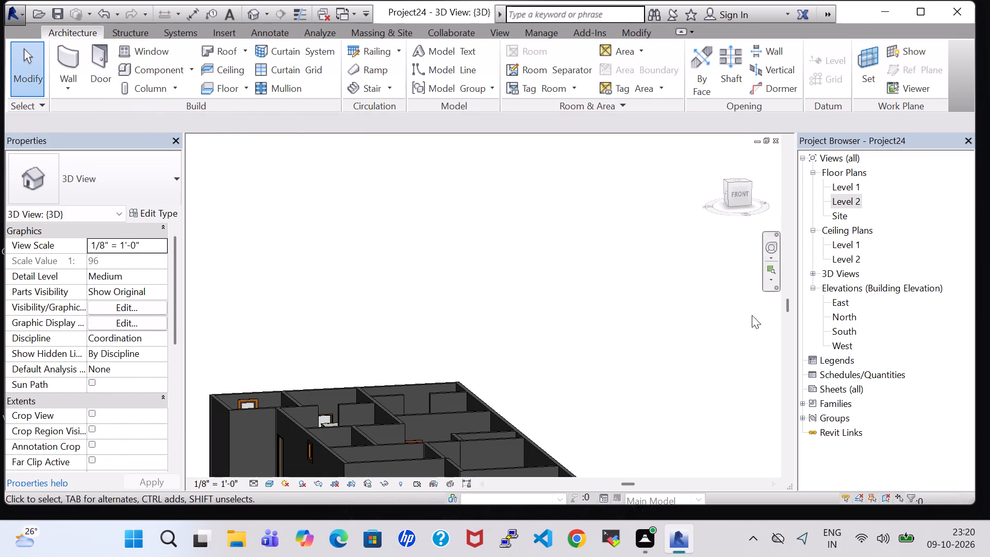
pyautogui.tripleClick(785, 470)
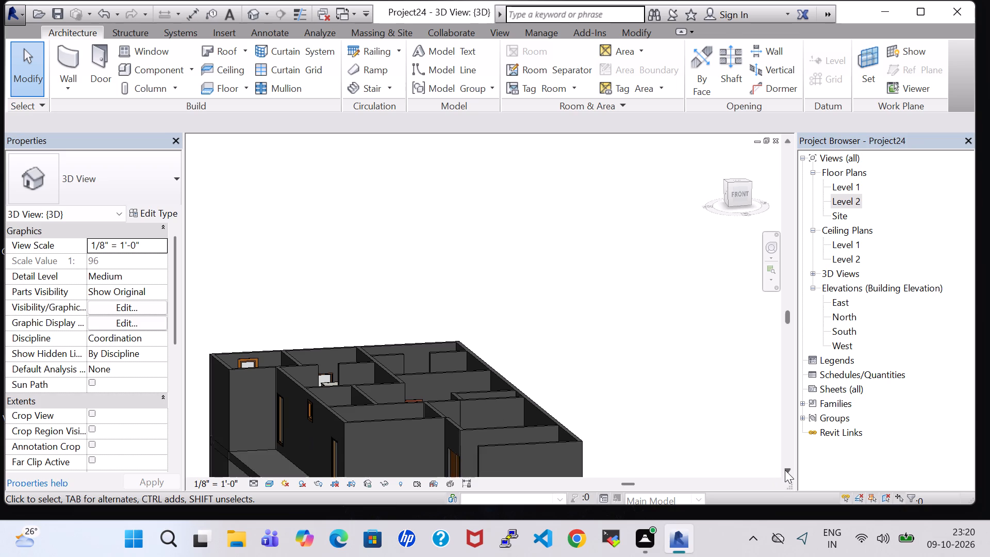
pyautogui.click(785, 470)
pyautogui.scroll(2, 632, 303)
pyautogui.keyDown('shift'); pyautogui.moveTo(632, 303); pyautogui.dragTo(648, 375, button='middle'); pyautogui.keyUp('shift')
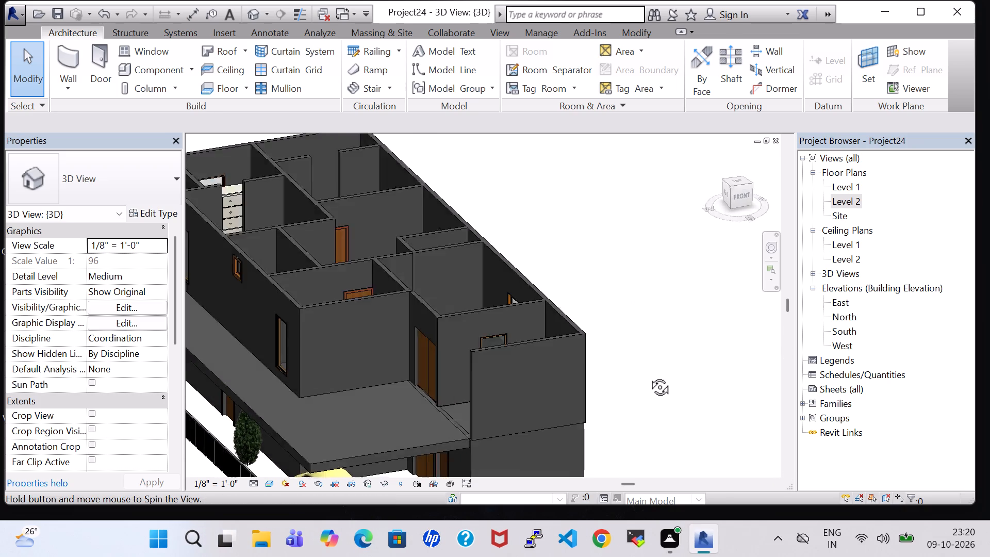
pyautogui.keyDown('shift'); pyautogui.moveTo(648, 375); pyautogui.dragTo(653, 426, button='middle'); pyautogui.keyUp('shift')
pyautogui.keyDown('shift'); pyautogui.moveTo(649, 391); pyautogui.dragTo(659, 422, button='middle'); pyautogui.keyUp('shift')
pyautogui.keyDown('shift'); pyautogui.scroll(1, 650, 391); pyautogui.keyUp('shift')
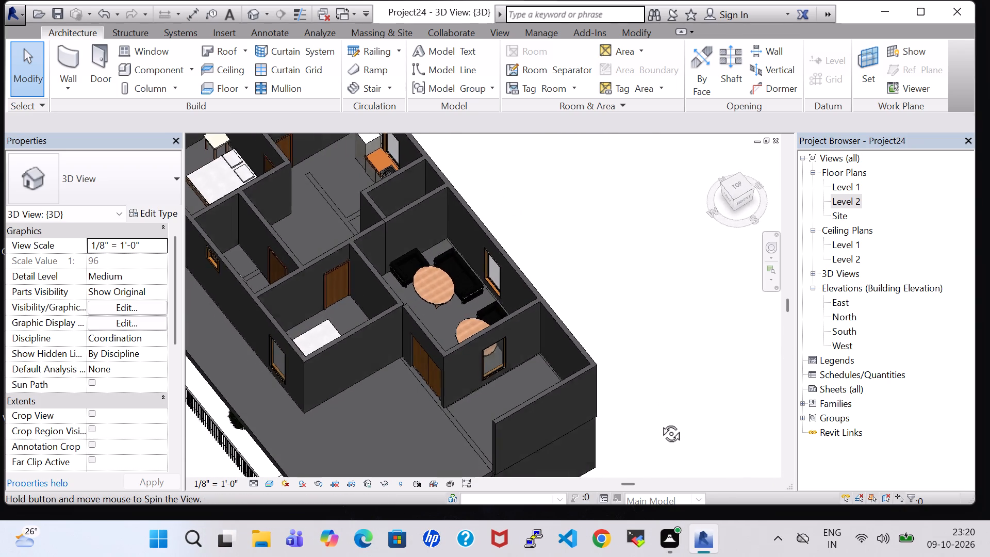
pyautogui.keyDown('shift'); pyautogui.moveTo(659, 422); pyautogui.dragTo(610, 438, button='middle'); pyautogui.keyUp('shift')
pyautogui.keyDown('shift'); pyautogui.moveTo(601, 397); pyautogui.dragTo(585, 415, button='middle'); pyautogui.keyUp('shift')
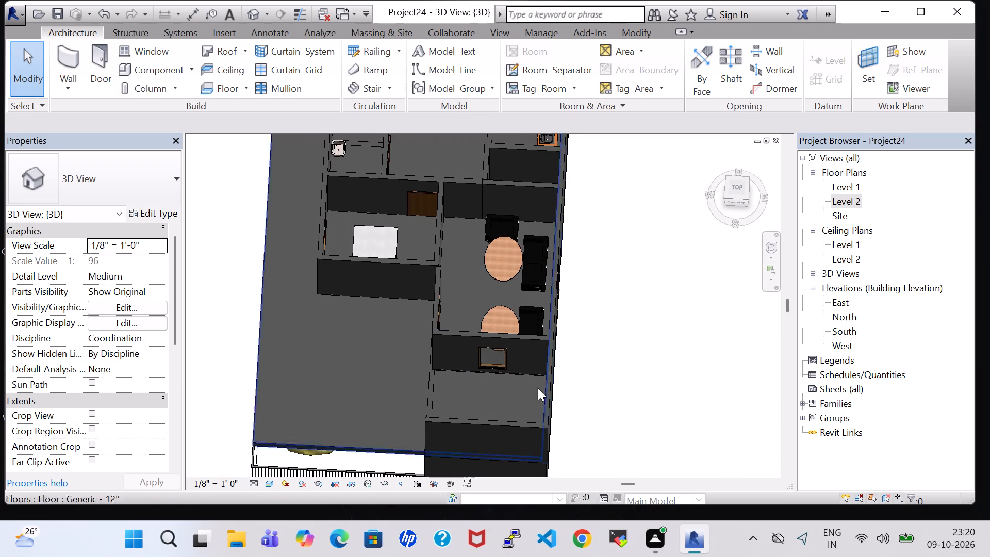
pyautogui.keyDown('shift'); pyautogui.moveTo(624, 296); pyautogui.dragTo(620, 393, button='middle'); pyautogui.keyUp('shift')
pyautogui.keyDown('shift'); pyautogui.scroll(1, 624, 296); pyautogui.keyUp('shift')
pyautogui.keyDown('shift'); pyautogui.moveTo(655, 363); pyautogui.dragTo(749, 267, button='middle'); pyautogui.keyUp('shift')
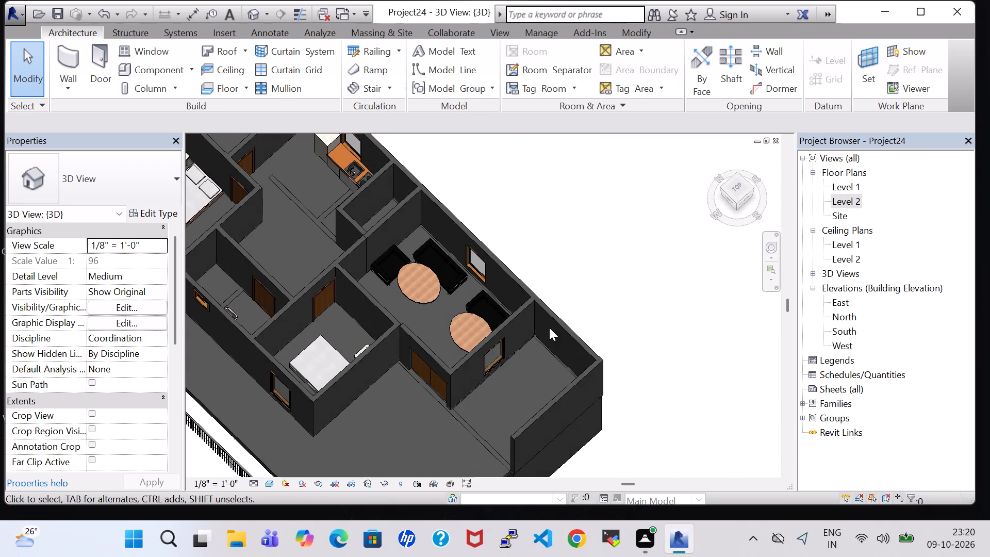
pyautogui.scroll(1, 428, 400)
pyautogui.scroll(-2, 606, 239)
pyautogui.keyDown('shift'); pyautogui.moveTo(606, 239); pyautogui.dragTo(536, 276, button='middle'); pyautogui.keyUp('shift')
pyautogui.keyDown('shift'); pyautogui.moveTo(533, 268); pyautogui.dragTo(525, 252, button='middle'); pyautogui.keyUp('shift')
pyautogui.keyDown('shift'); pyautogui.moveTo(520, 242); pyautogui.dragTo(515, 235, button='middle'); pyautogui.keyUp('shift')
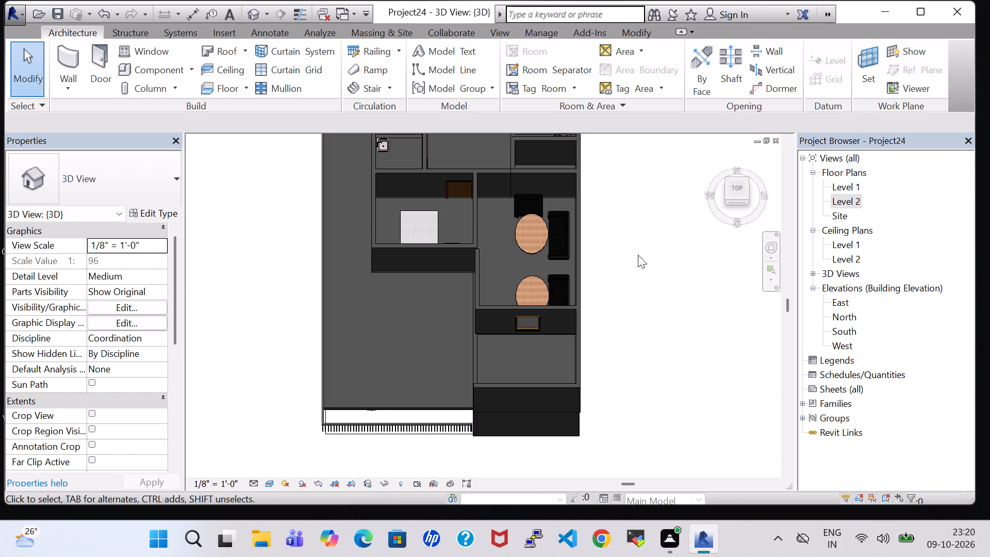
pyautogui.moveTo(638, 255); pyautogui.dragTo(658, 268, button='middle')
pyautogui.keyDown('shift'); pyautogui.scroll(1, 621, 251); pyautogui.keyUp('shift')
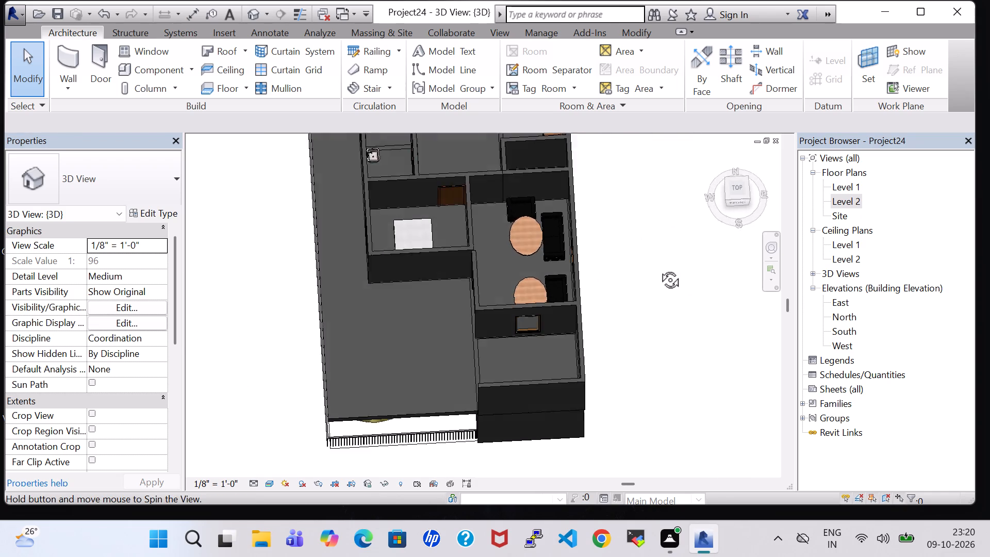
pyautogui.moveTo(658, 268); pyautogui.dragTo(663, 281, button='middle')
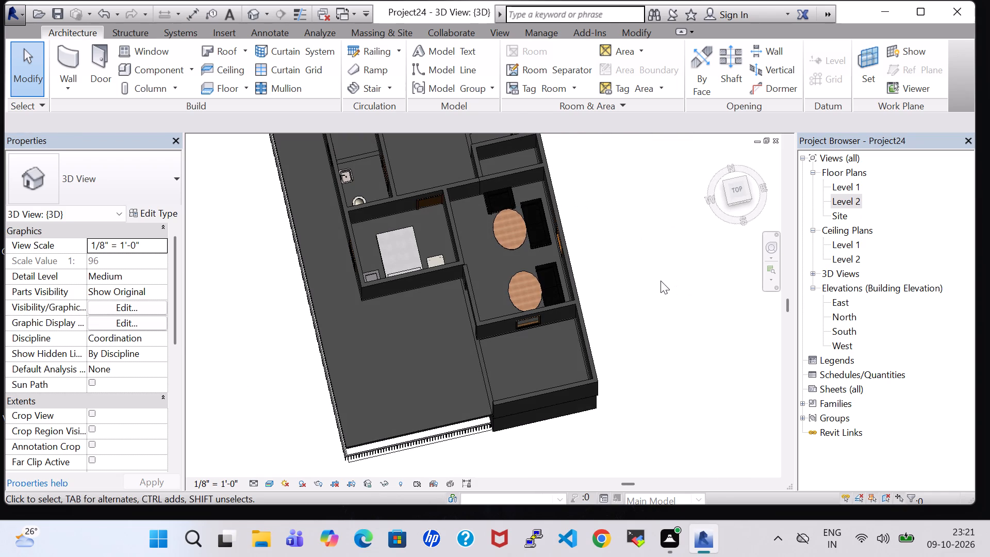
pyautogui.scroll(-1, 665, 224)
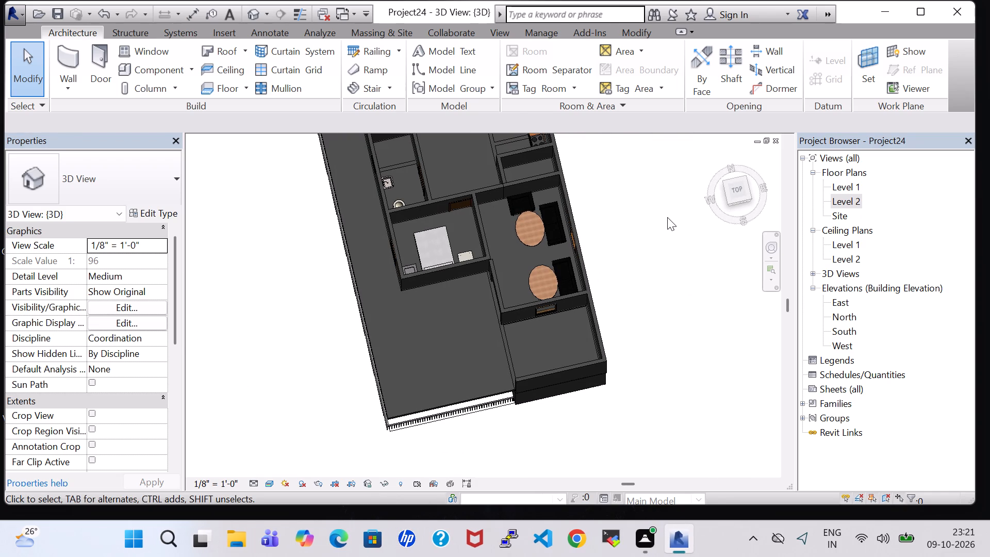
pyautogui.keyDown('shift'); pyautogui.moveTo(667, 217); pyautogui.dragTo(659, 173, button='middle'); pyautogui.keyUp('shift')
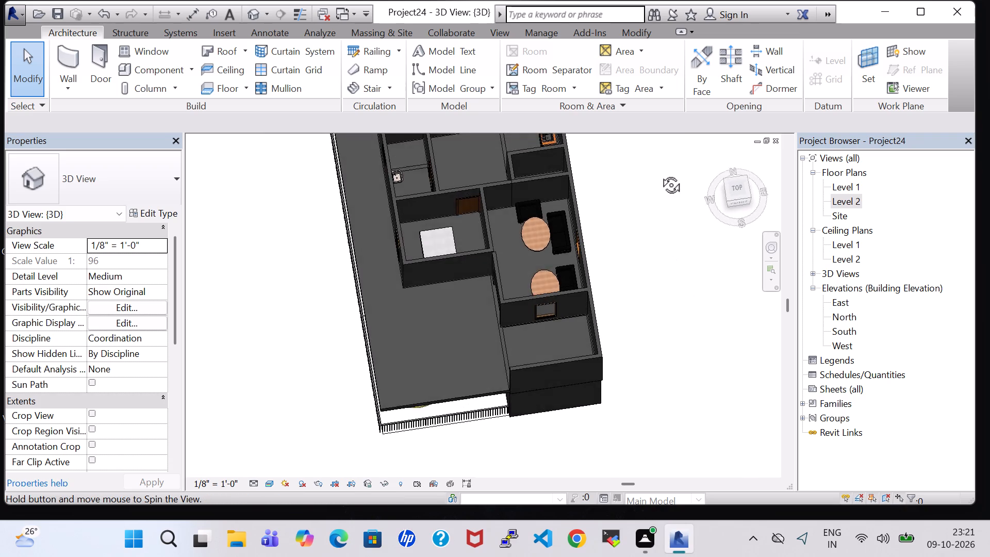
pyautogui.keyDown('shift'); pyautogui.moveTo(659, 173); pyautogui.dragTo(659, 170, button='middle'); pyautogui.keyUp('shift')
pyautogui.scroll(1, 658, 195)
pyautogui.moveTo(658, 195); pyautogui.dragTo(659, 255, button='middle')
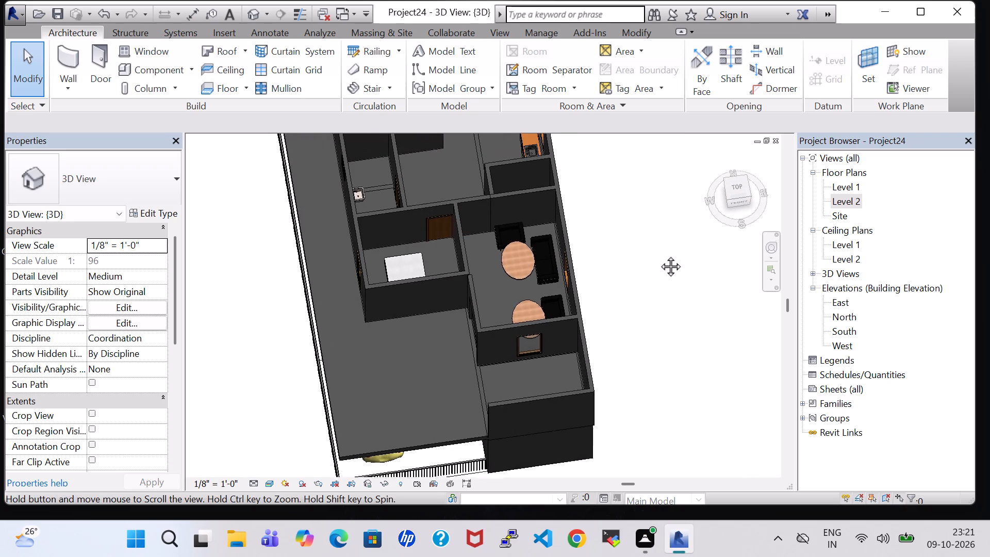
pyautogui.moveTo(659, 255); pyautogui.dragTo(662, 311, button='middle')
pyautogui.scroll(1, 613, 216)
pyautogui.keyDown('shift'); pyautogui.moveTo(613, 216); pyautogui.dragTo(616, 307, button='middle'); pyautogui.keyUp('shift')
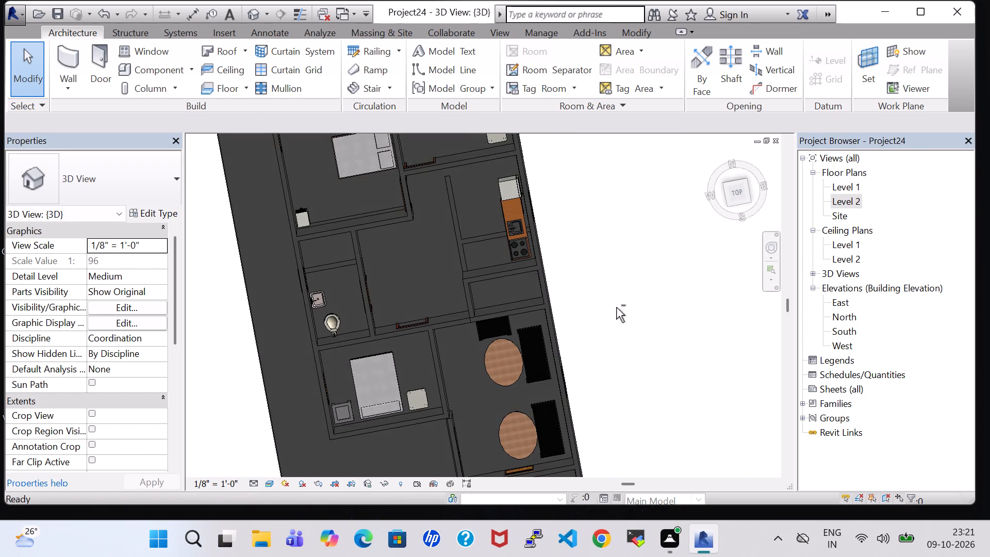
pyautogui.keyDown('shift'); pyautogui.moveTo(617, 205); pyautogui.dragTo(625, 207, button='middle'); pyautogui.keyUp('shift')
pyautogui.keyDown('shift'); pyautogui.scroll(1, 618, 205); pyautogui.keyUp('shift')
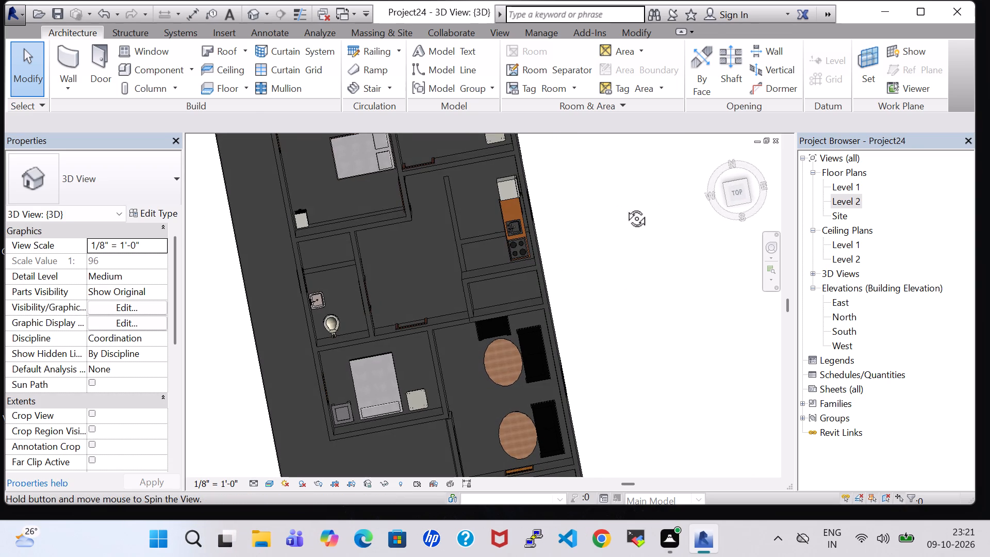
pyautogui.keyDown('shift'); pyautogui.moveTo(625, 207); pyautogui.dragTo(636, 187, button='middle'); pyautogui.keyUp('shift')
pyautogui.keyDown('shift'); pyautogui.middleClick(636, 187); pyautogui.keyUp('shift')
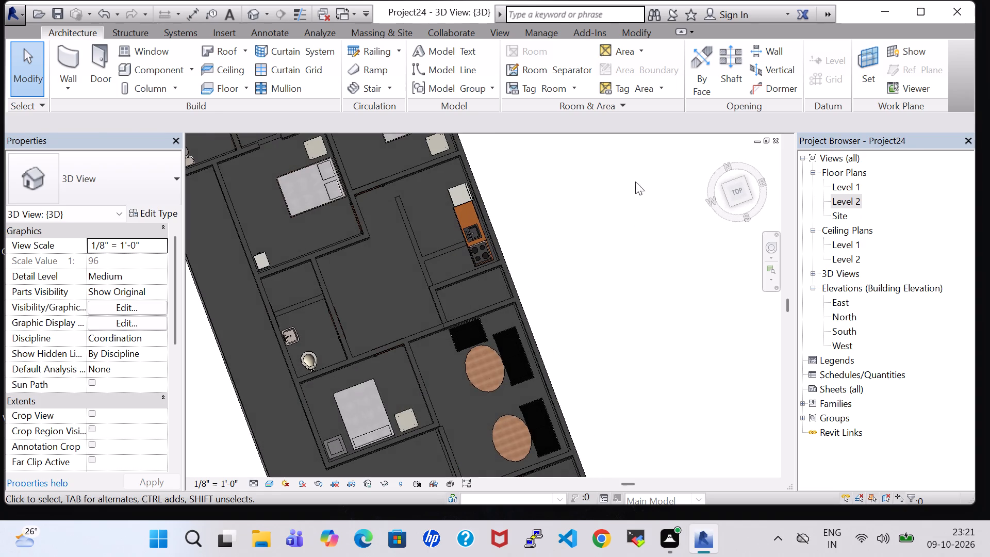
pyautogui.scroll(1, 600, 254)
pyautogui.moveTo(584, 216); pyautogui.dragTo(672, 368, button='middle')
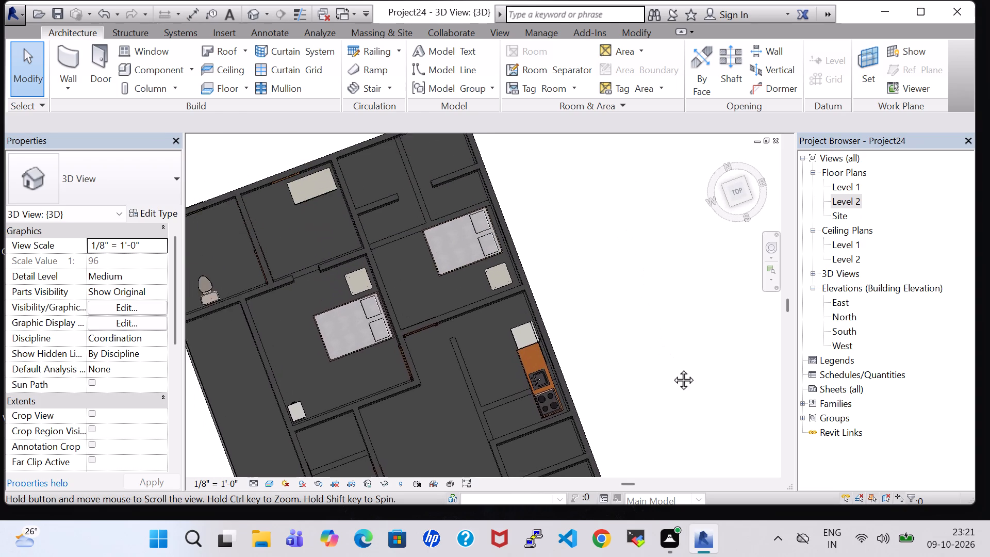
pyautogui.moveTo(672, 368); pyautogui.dragTo(676, 372, button='middle')
pyautogui.scroll(1, 676, 372)
pyautogui.scroll(-1, 631, 263)
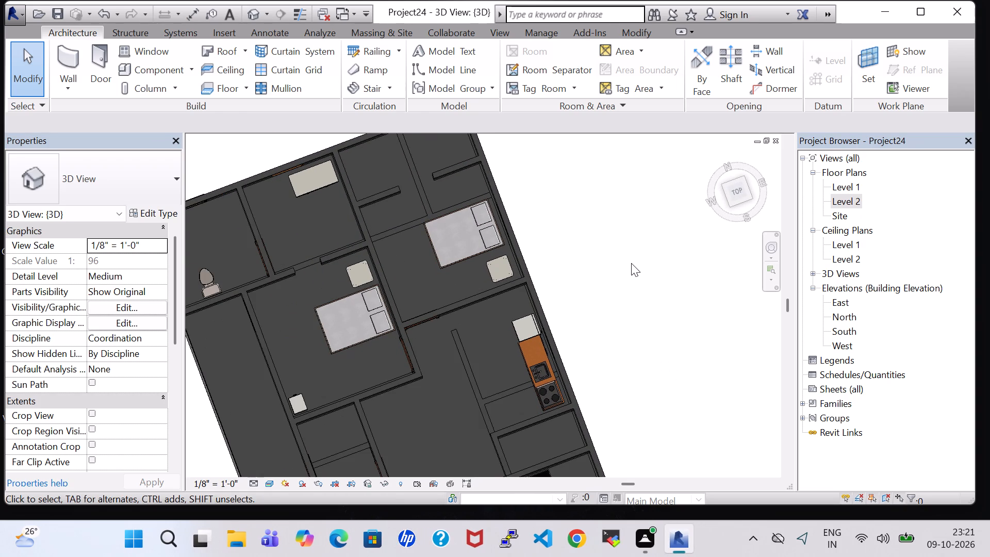
pyautogui.moveTo(631, 263); pyautogui.dragTo(571, 281, button='middle')
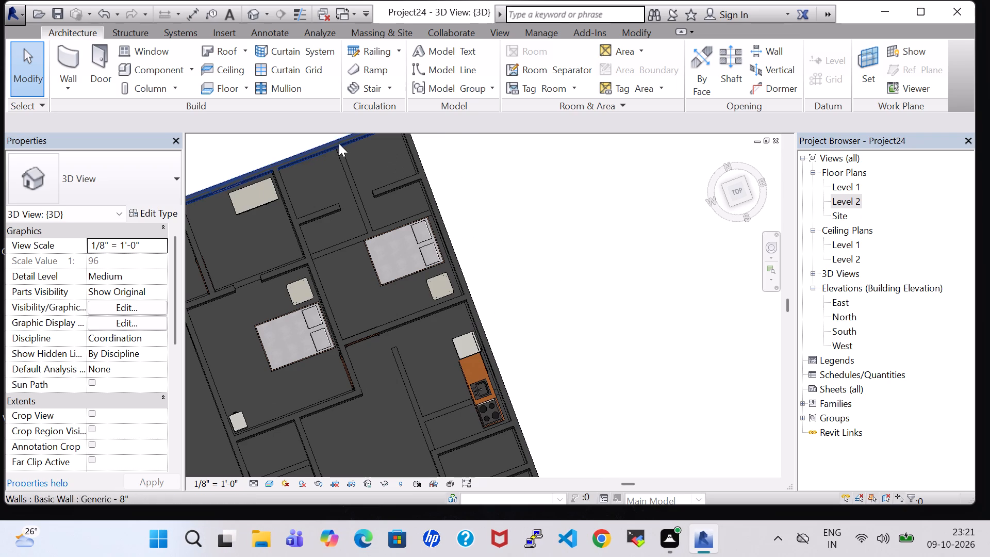
# In the Level 2 plan, split the outer walls of the BALCONY beside DRESS at the DRESS partition and at the BEDROOM partition.
pyautogui.doubleClick(839, 203)
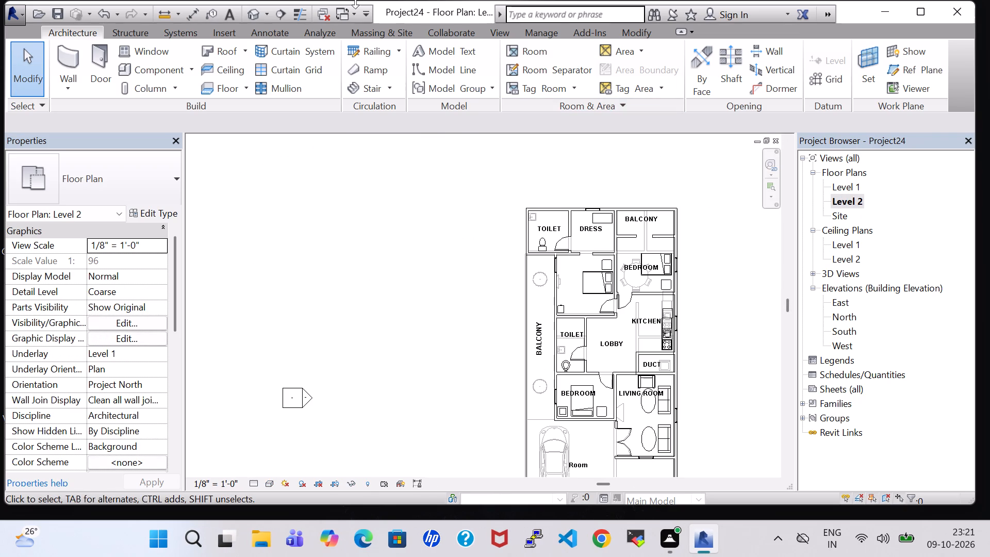
pyautogui.click(640, 26)
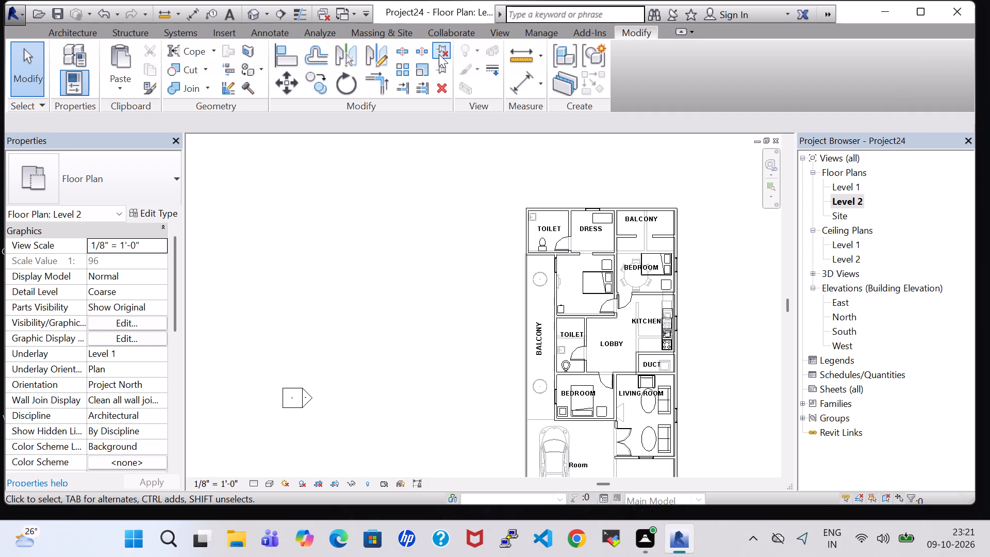
pyautogui.click(414, 49)
pyautogui.click(407, 51)
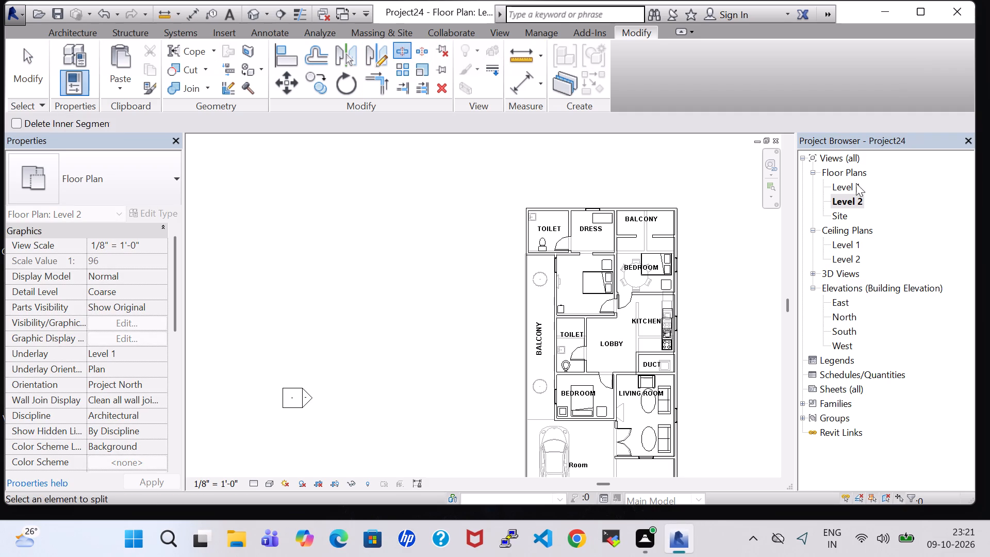
pyautogui.scroll(3, 692, 224)
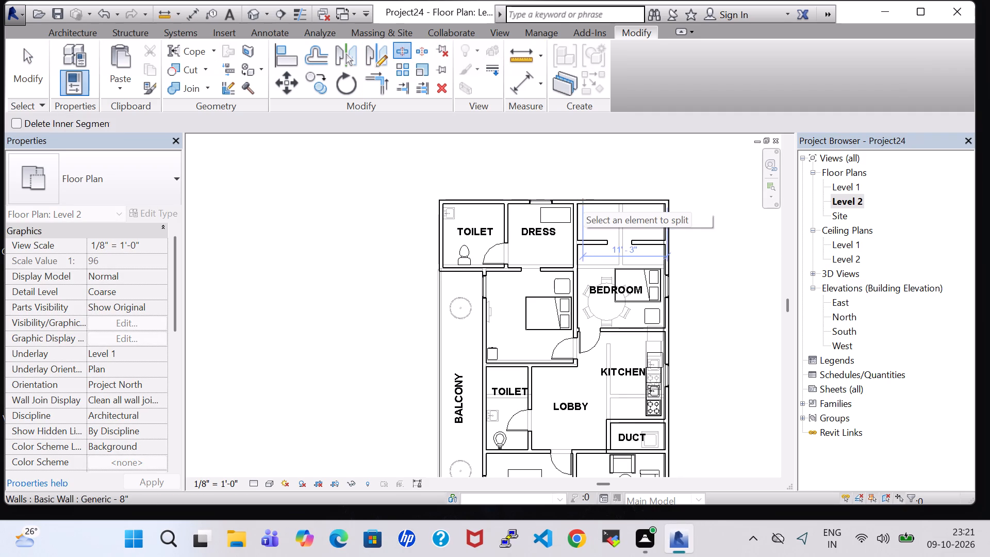
pyautogui.scroll(6, 584, 203)
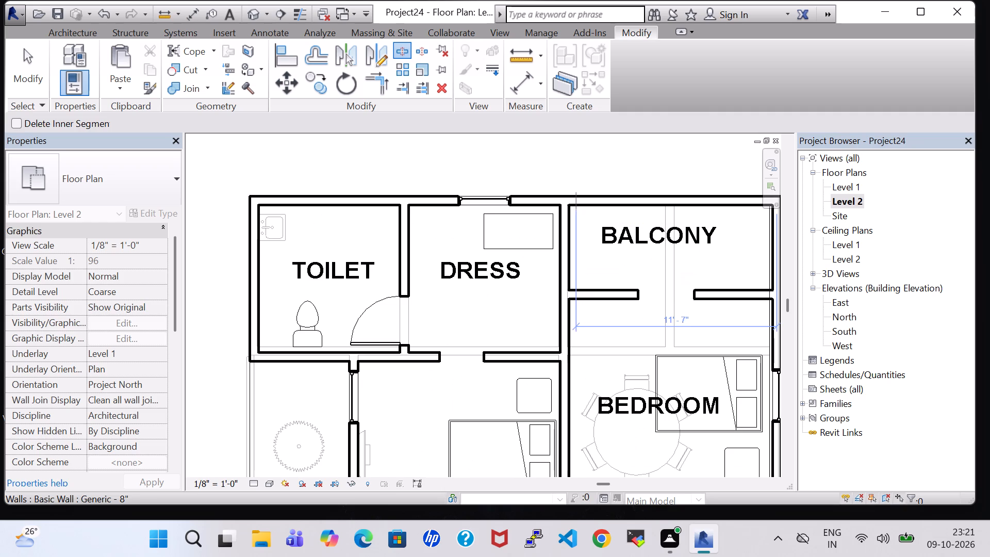
pyautogui.click(574, 202)
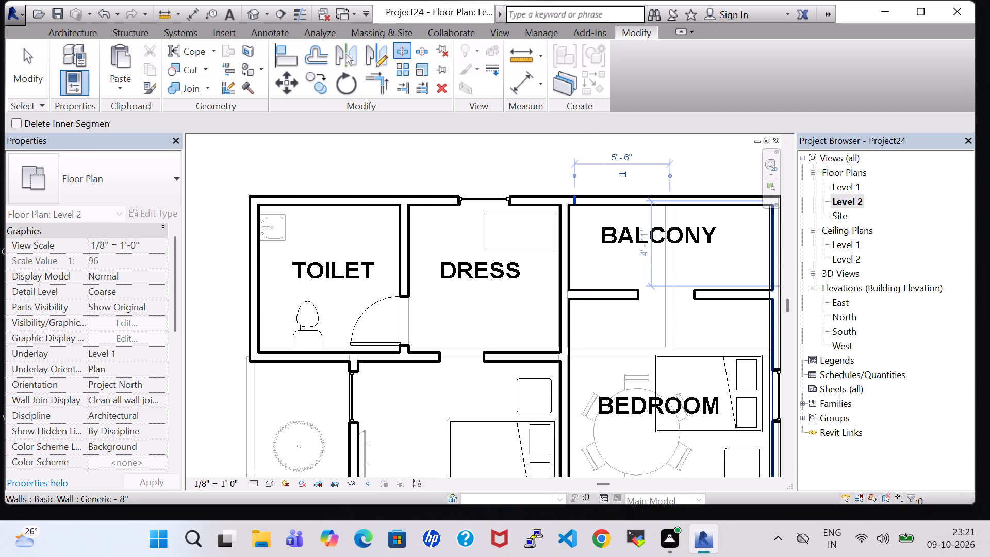
pyautogui.click(770, 287)
pyautogui.press('Escape')
pyautogui.press('Escape')
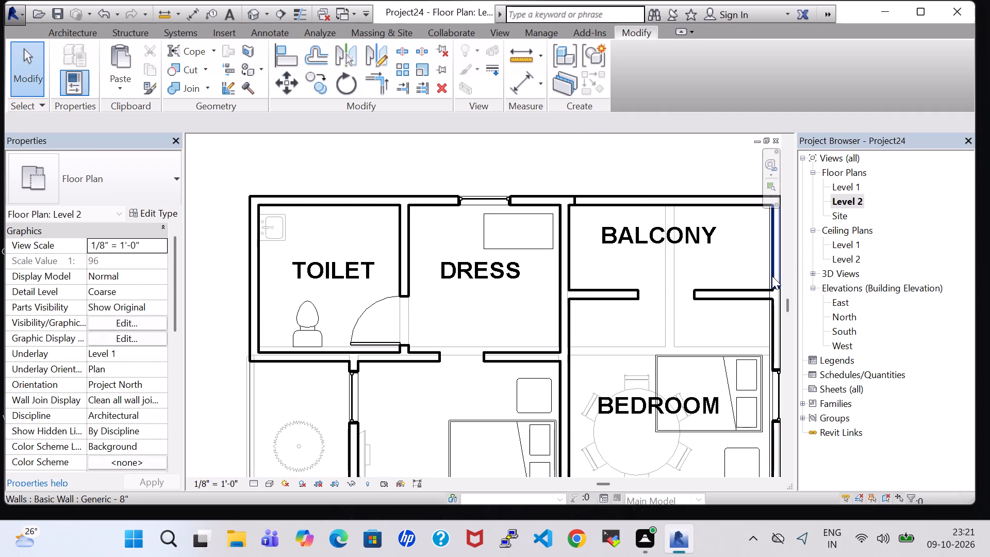
# Delete the two separated outer wall segments enclosing the BALCONY beside DRESS.
pyautogui.click(772, 276)
pyautogui.press('Delete')
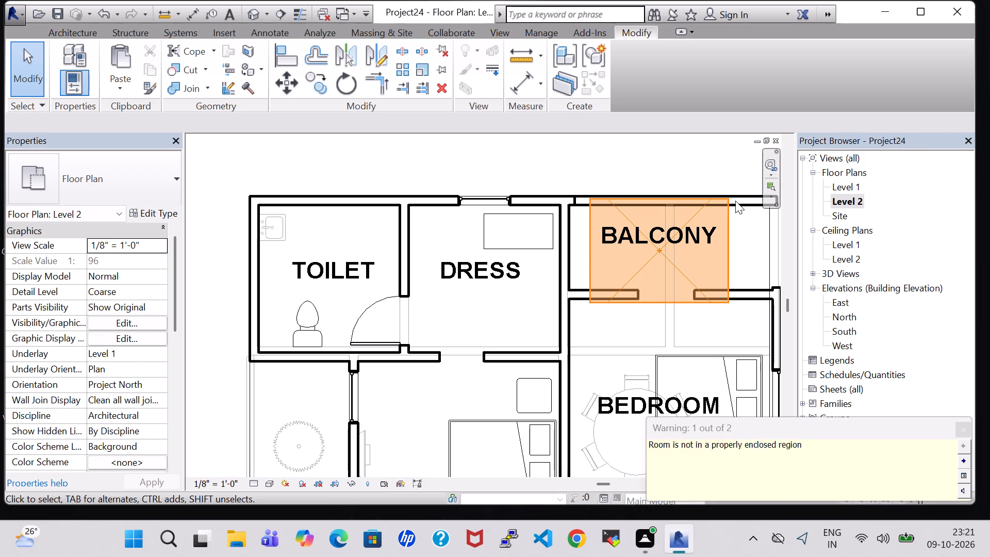
pyautogui.click(740, 201)
pyautogui.press('Delete')
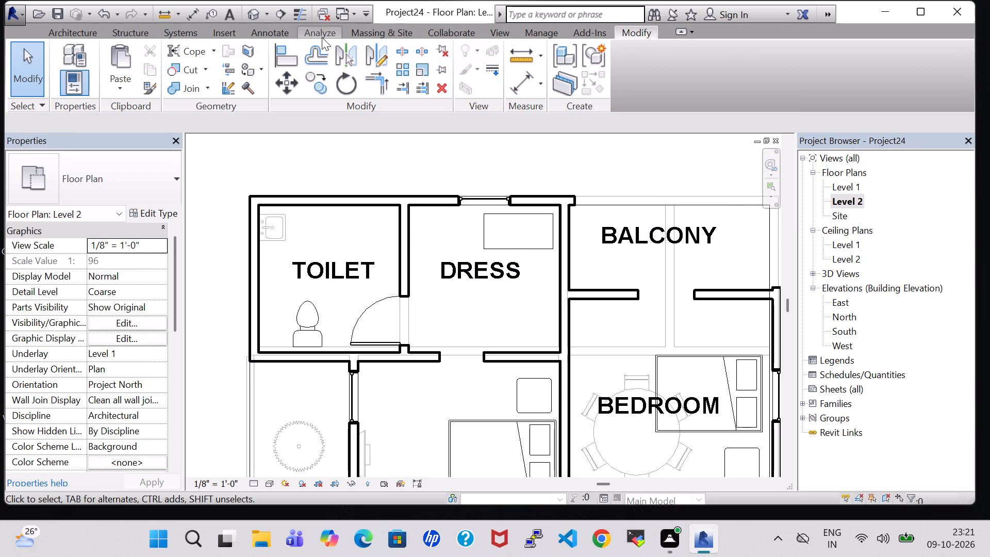
# Create an L-shaped Handrail - Rectangular railing about 17'-2" long along both open outer edges of the BALCONY beside DRESS.
pyautogui.click(55, 28)
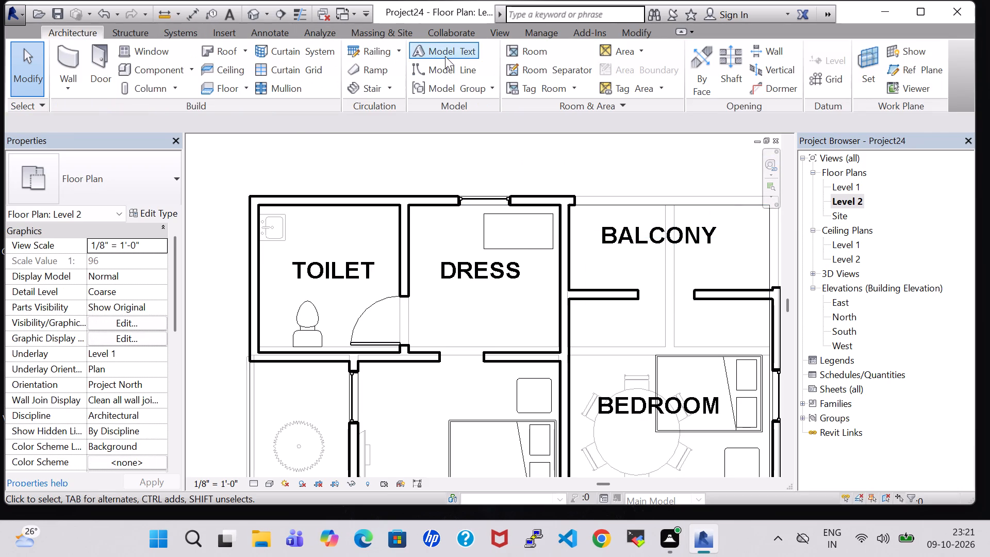
pyautogui.click(368, 49)
pyautogui.click(574, 198)
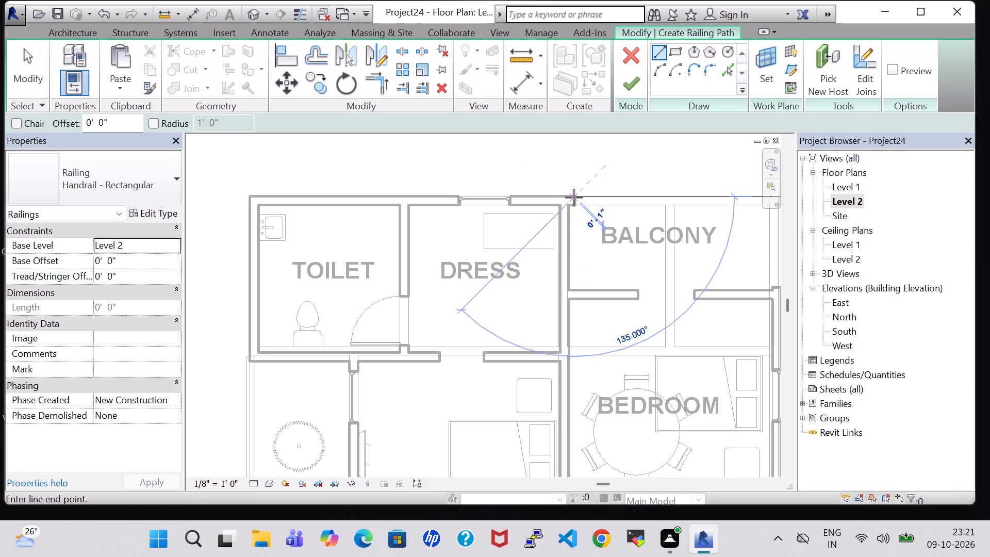
pyautogui.moveTo(733, 201); pyautogui.dragTo(683, 200, button='middle')
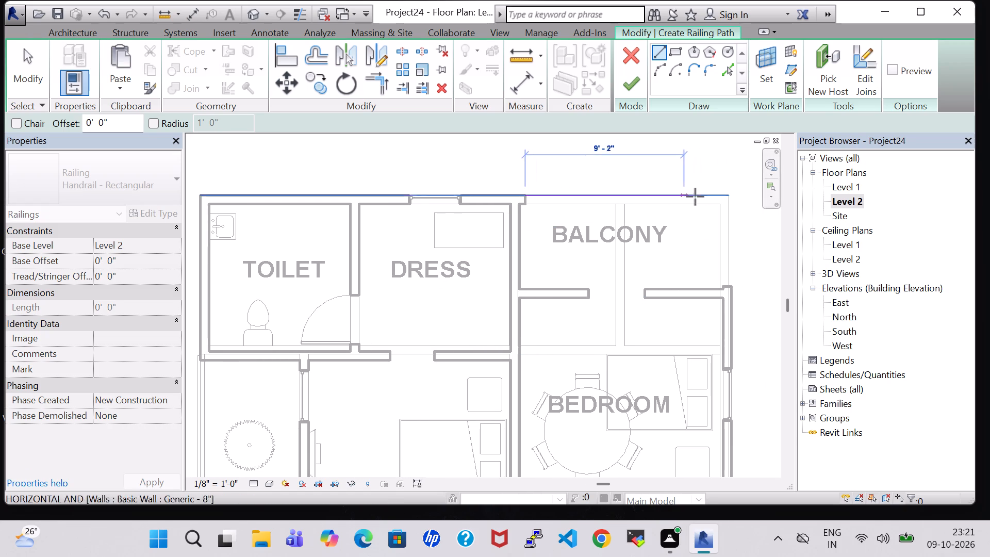
pyautogui.click(725, 195)
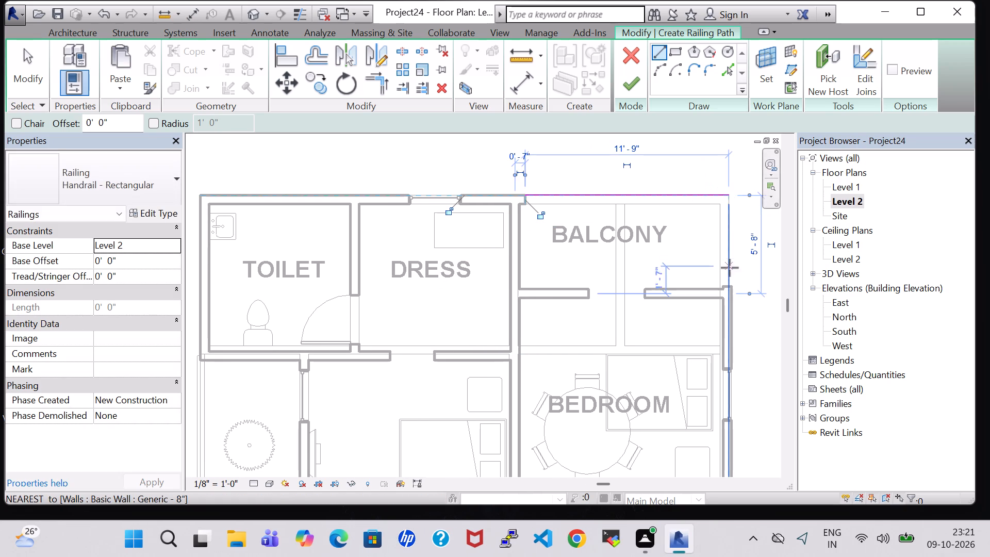
pyautogui.click(728, 283)
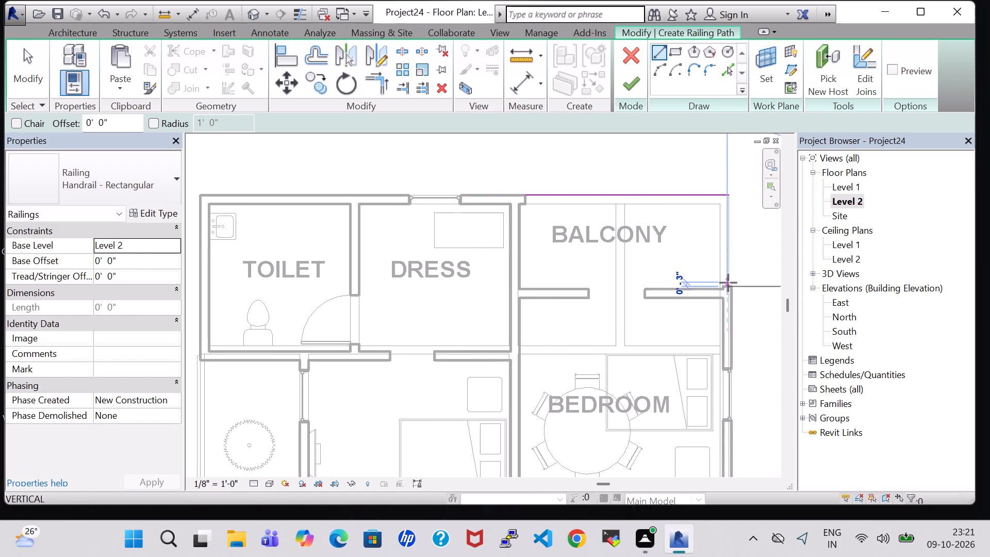
pyautogui.press('Escape')
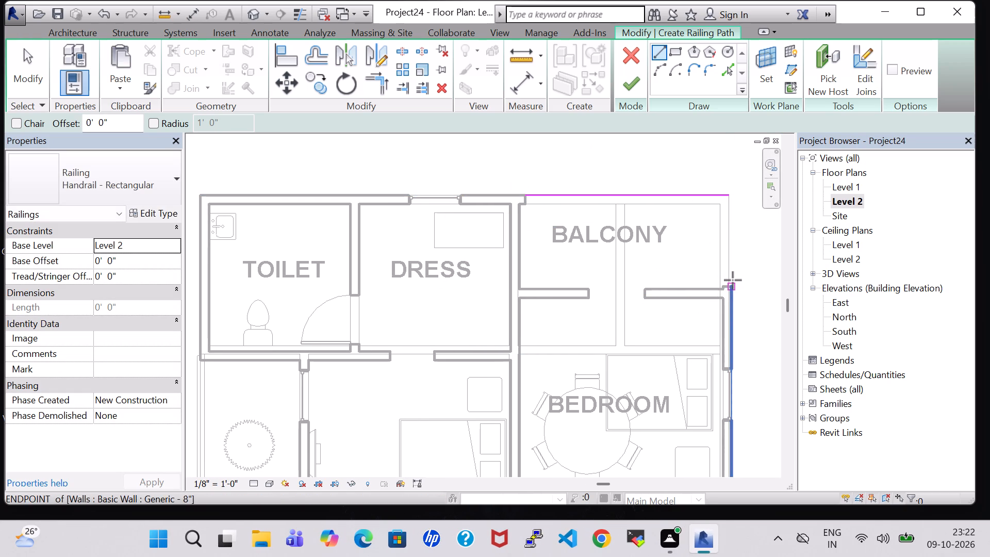
pyautogui.click(731, 285)
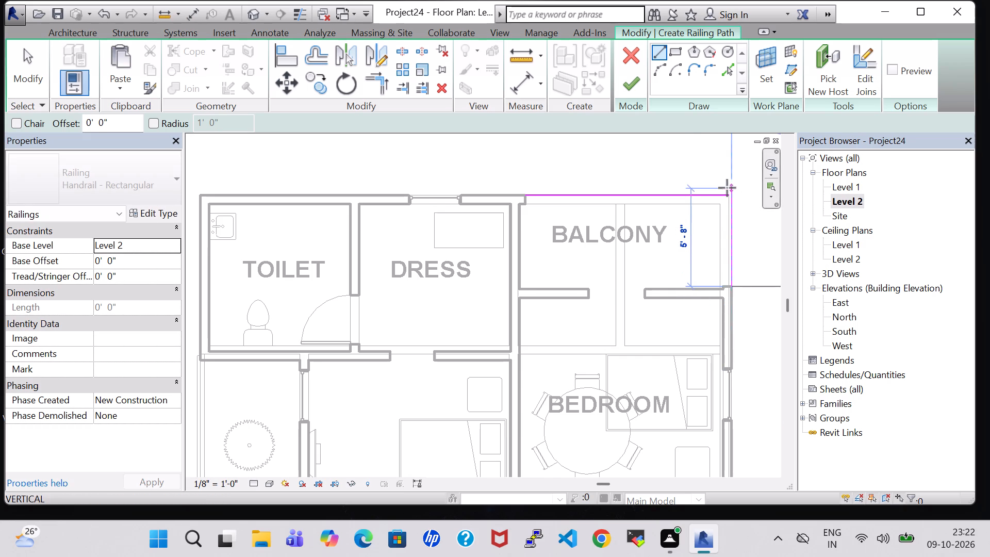
pyautogui.click(731, 194)
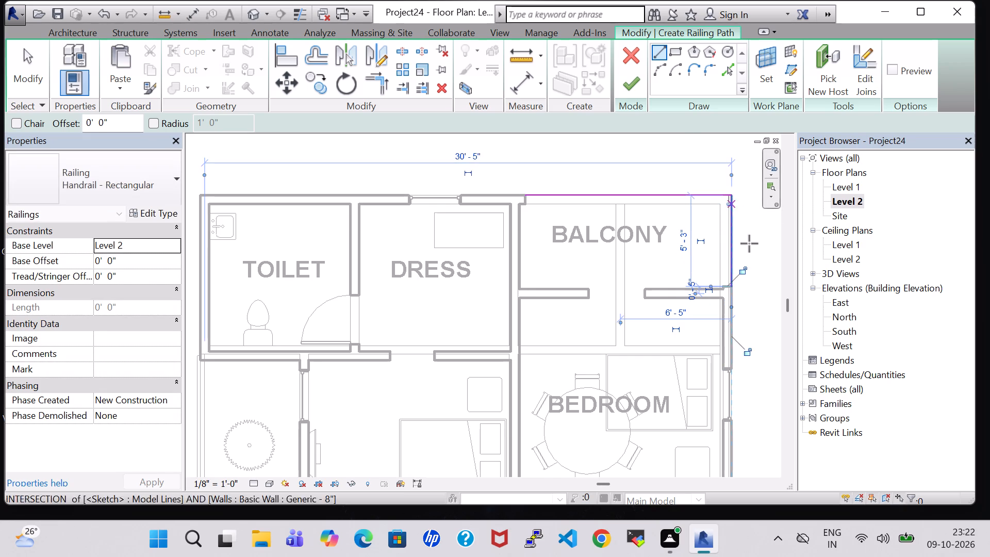
pyautogui.press('Escape')
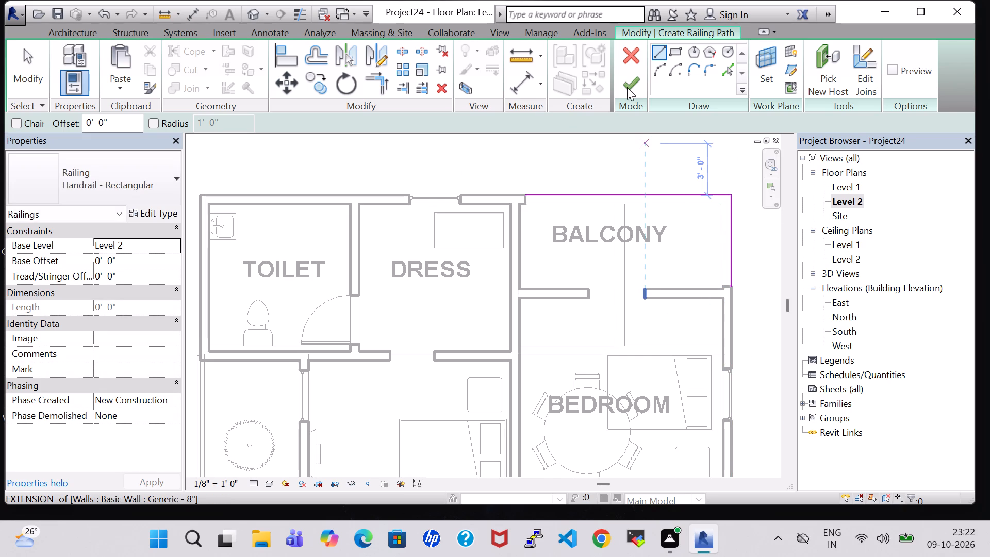
pyautogui.click(627, 87)
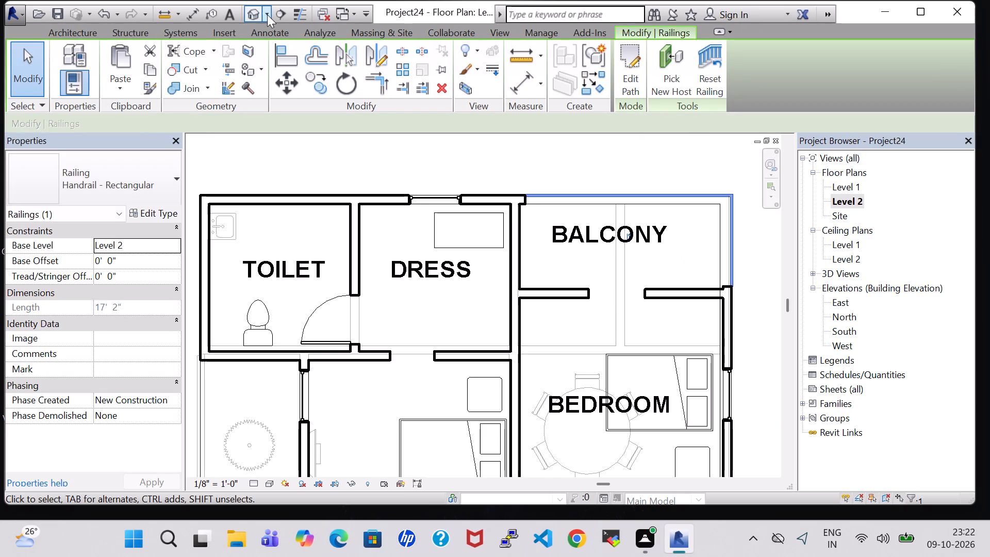
# Examine the railing of the BALCONY beside DRESS and the surrounding Level 2 rooms in the 3D view.
pyautogui.click(252, 11)
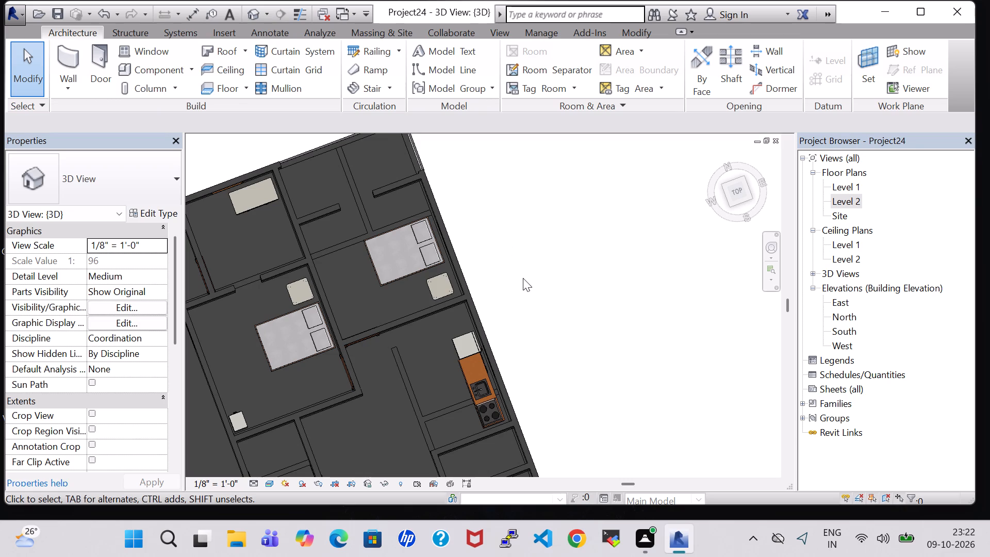
pyautogui.keyDown('shift'); pyautogui.moveTo(480, 219); pyautogui.dragTo(560, 246, button='middle'); pyautogui.keyUp('shift')
pyautogui.keyDown('shift'); pyautogui.scroll(1, 550, 247); pyautogui.keyUp('shift')
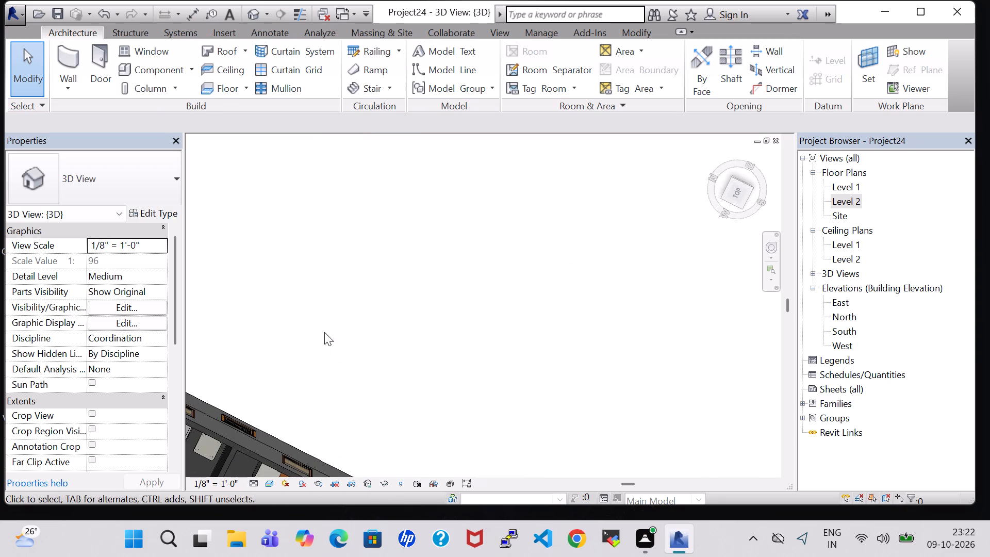
pyautogui.moveTo(214, 356); pyautogui.dragTo(522, 339, button='middle')
pyautogui.keyDown('shift'); pyautogui.moveTo(393, 290); pyautogui.dragTo(454, 288, button='middle'); pyautogui.keyUp('shift')
pyautogui.keyDown('shift'); pyautogui.scroll(1, 443, 288); pyautogui.keyUp('shift')
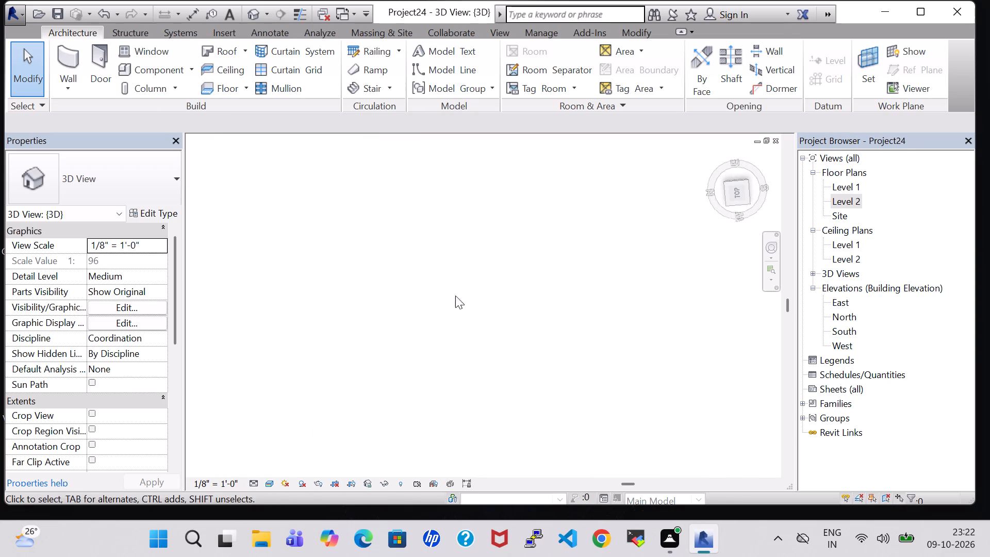
pyautogui.scroll(-6, 499, 391)
pyautogui.moveTo(661, 413); pyautogui.dragTo(659, 342, button='middle')
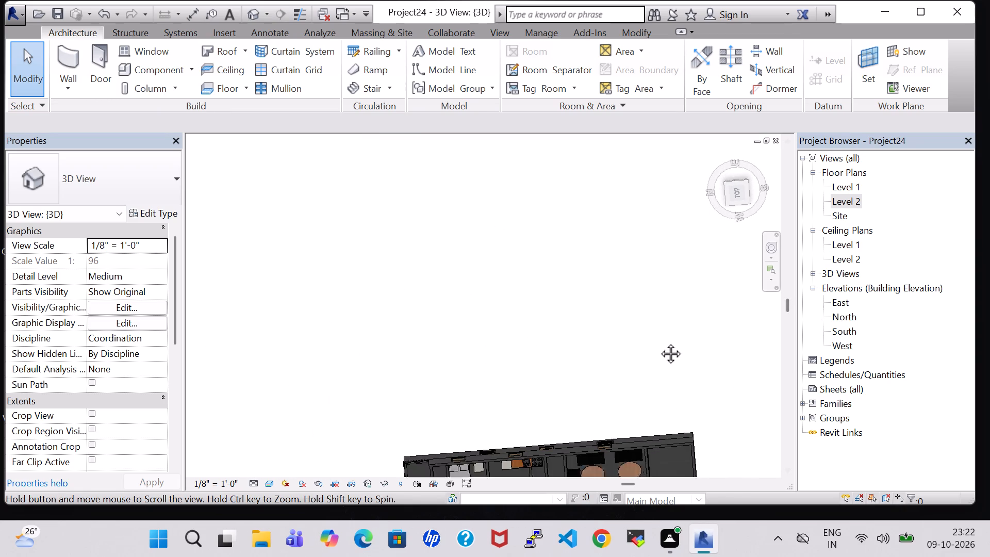
pyautogui.moveTo(659, 342); pyautogui.dragTo(657, 296, button='middle')
pyautogui.moveTo(657, 260); pyautogui.dragTo(656, 255, button='middle')
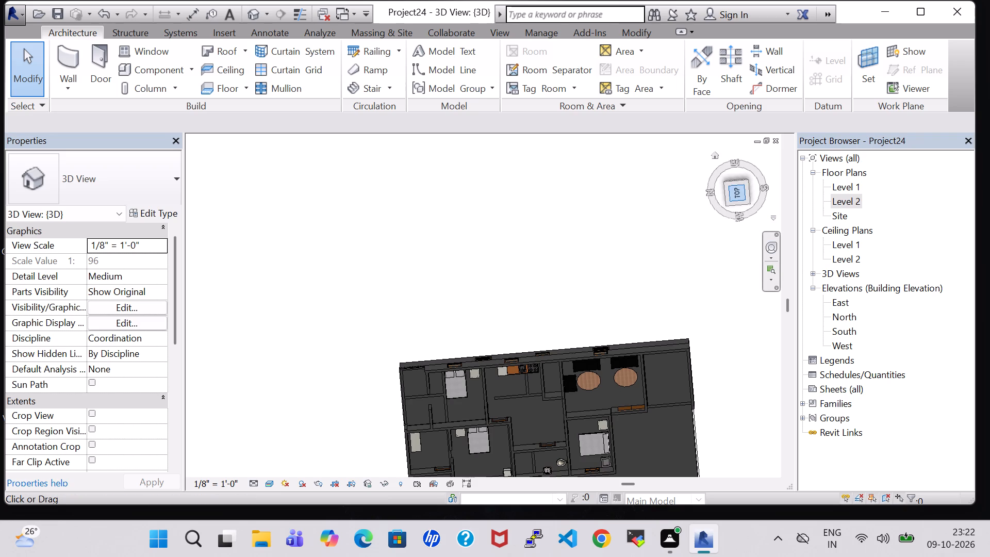
pyautogui.click(739, 193)
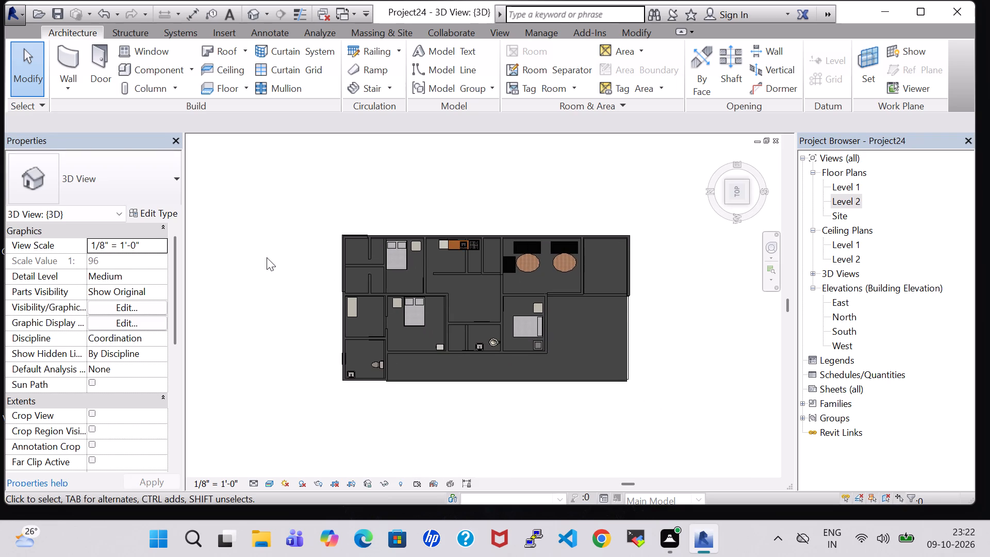
pyautogui.scroll(1, 267, 257)
pyautogui.keyDown('shift'); pyautogui.moveTo(267, 257); pyautogui.dragTo(310, 271, button='middle'); pyautogui.keyUp('shift')
pyautogui.scroll(7, 313, 271)
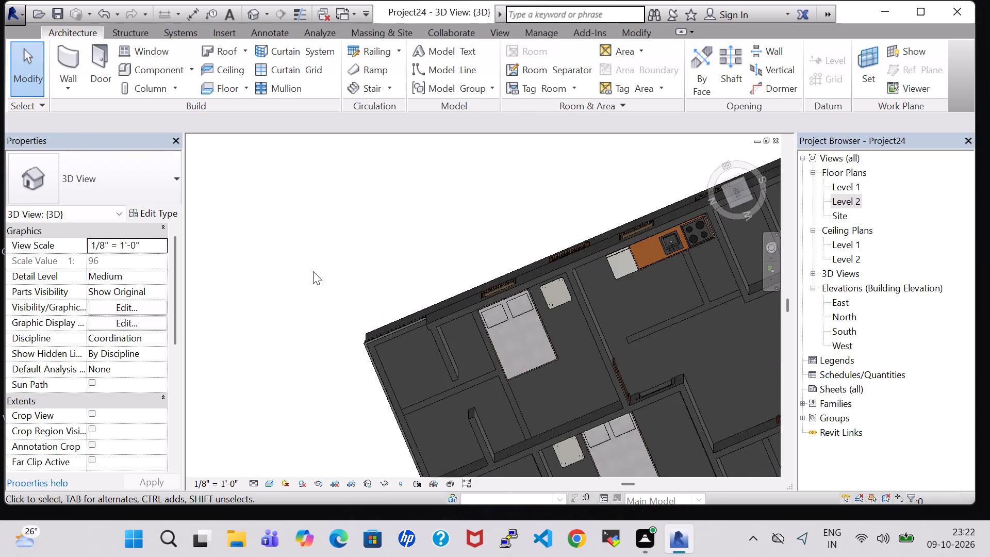
pyautogui.scroll(1, 312, 324)
pyautogui.keyDown('shift'); pyautogui.moveTo(311, 325); pyautogui.dragTo(353, 220, button='middle'); pyautogui.keyUp('shift')
pyautogui.moveTo(372, 316); pyautogui.dragTo(384, 118, button='middle')
pyautogui.scroll(1, 384, 118)
pyautogui.moveTo(412, 239); pyautogui.dragTo(380, 230, button='middle')
pyautogui.scroll(-5, 511, 261)
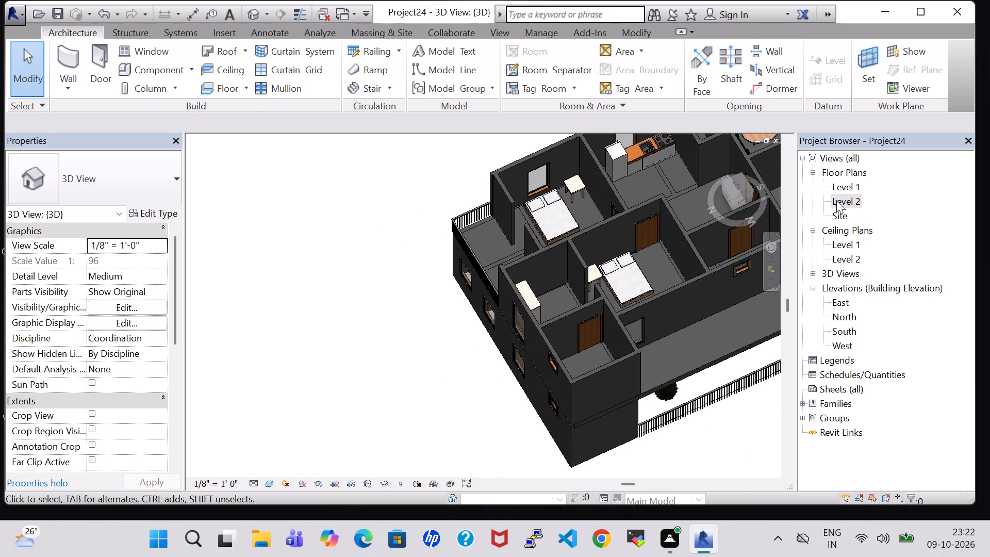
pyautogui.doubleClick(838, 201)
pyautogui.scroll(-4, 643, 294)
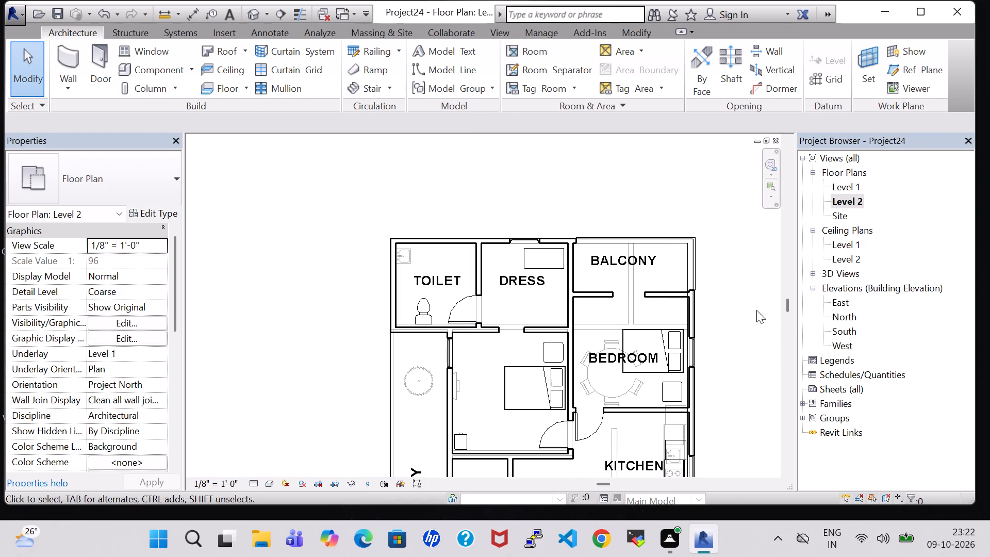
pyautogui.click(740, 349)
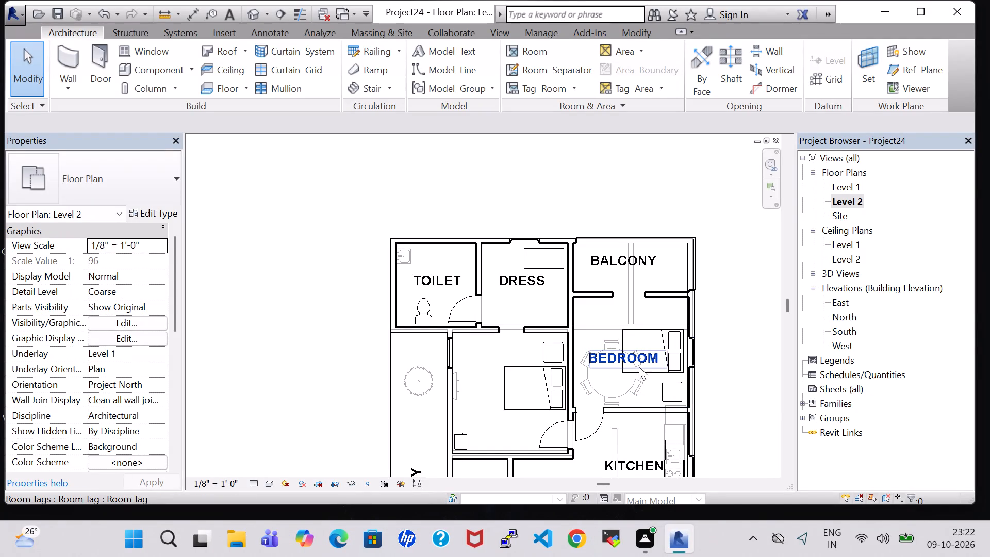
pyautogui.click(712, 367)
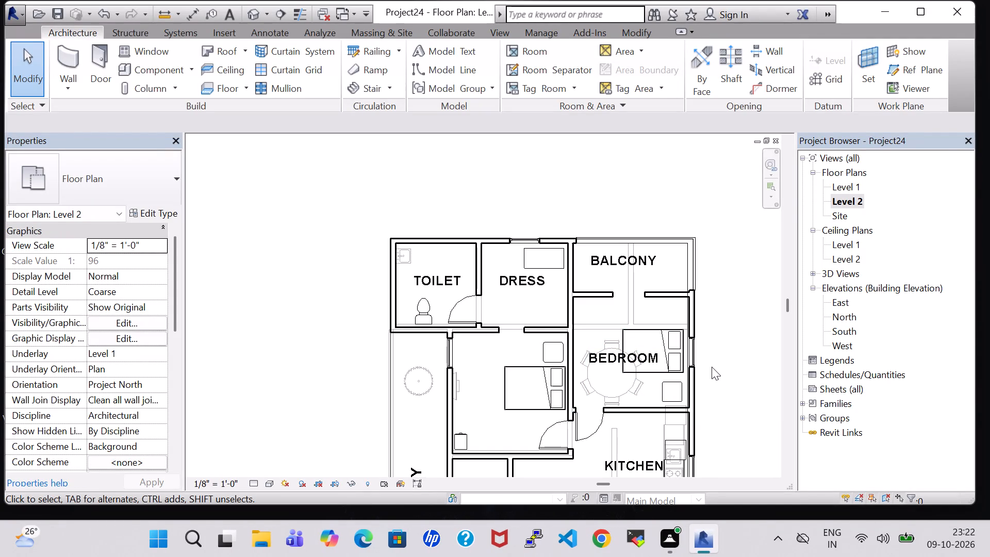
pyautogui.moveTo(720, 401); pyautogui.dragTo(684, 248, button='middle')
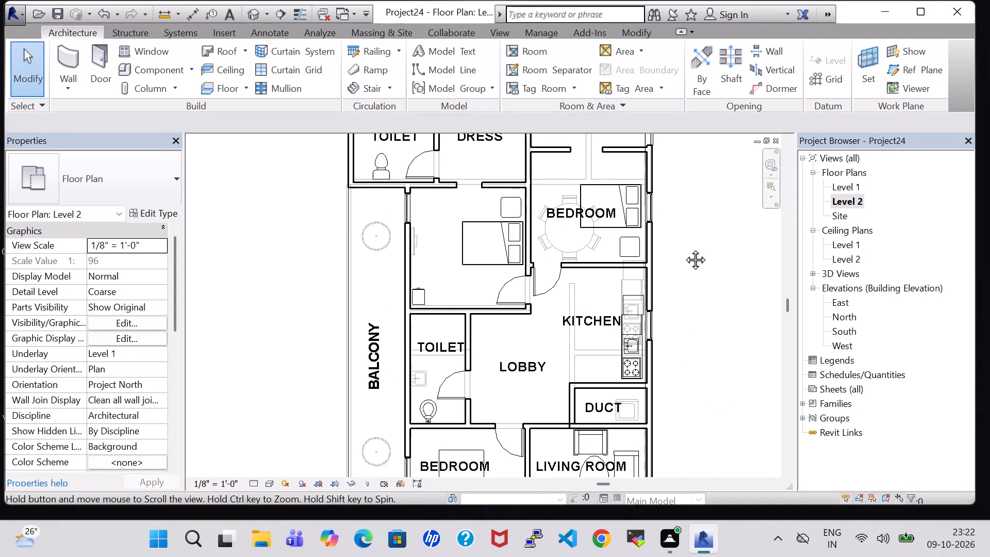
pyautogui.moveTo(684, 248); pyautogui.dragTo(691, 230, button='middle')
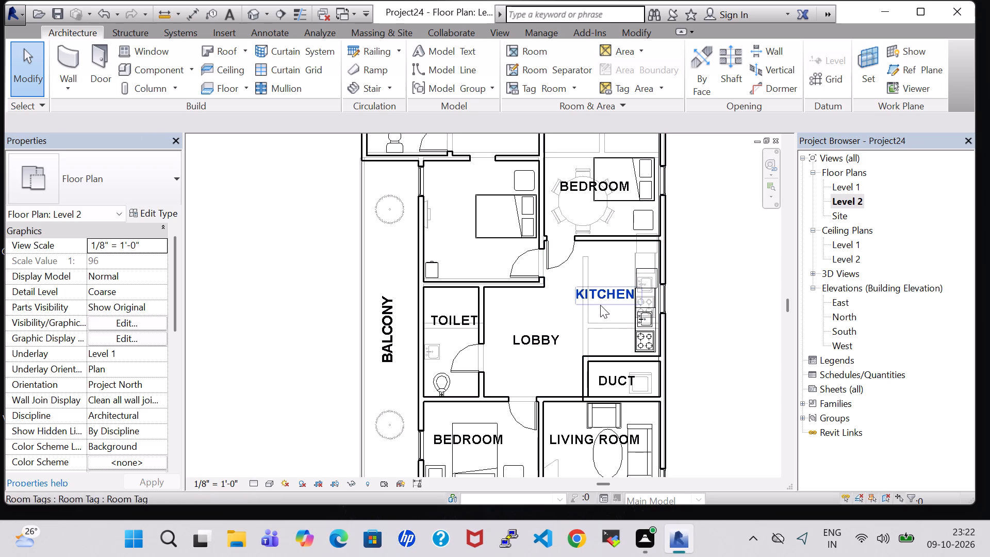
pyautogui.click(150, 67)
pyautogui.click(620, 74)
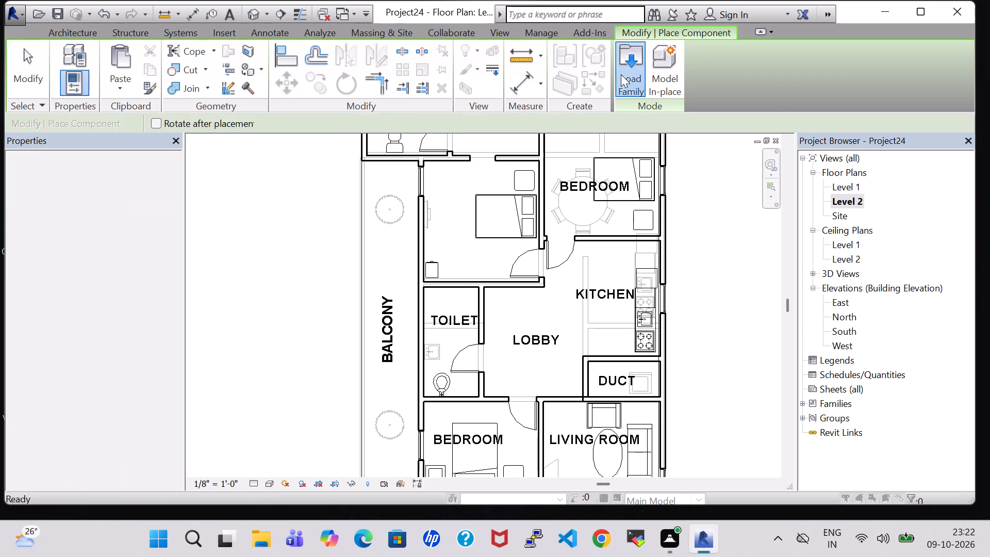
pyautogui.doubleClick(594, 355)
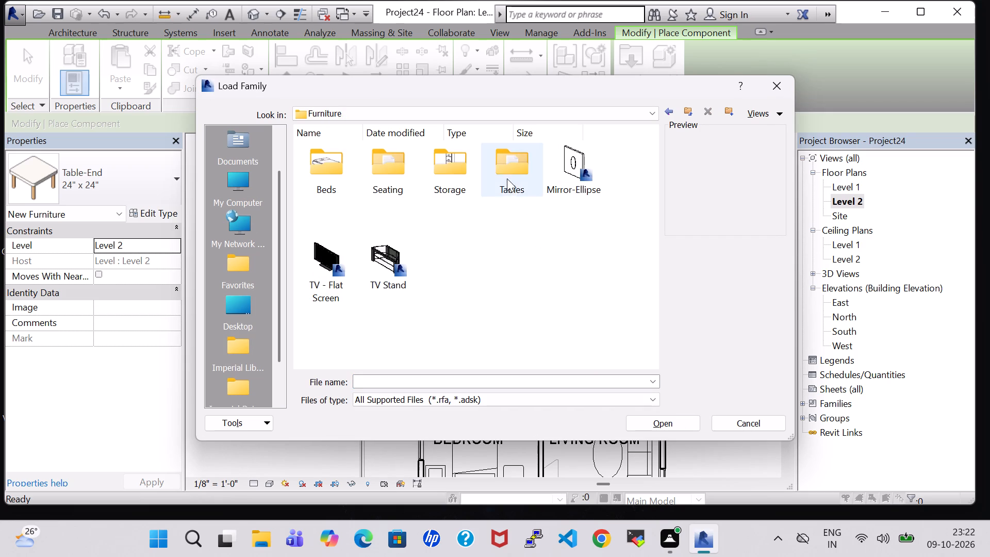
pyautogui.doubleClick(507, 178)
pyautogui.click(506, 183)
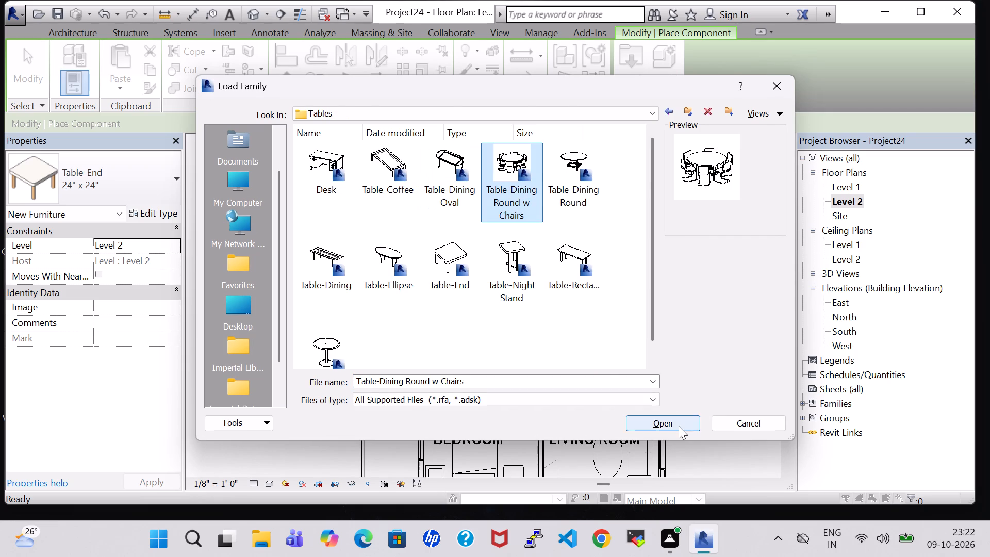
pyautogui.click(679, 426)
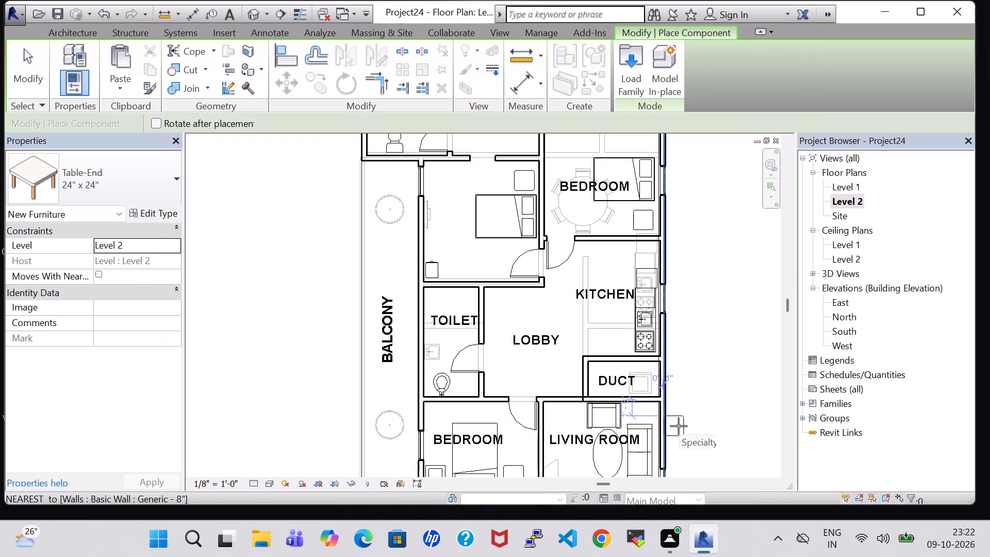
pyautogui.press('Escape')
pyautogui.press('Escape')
# Copy the round dining table with chairs from the Level 1 DINING area and paste it aligned to Level 2, then open the Level 2 plan.
pyautogui.doubleClick(837, 187)
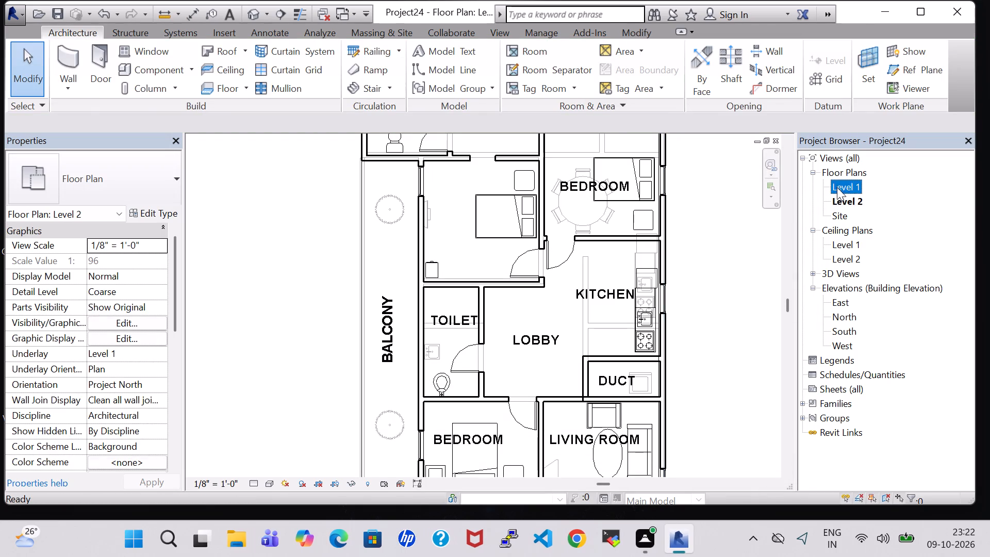
pyautogui.click(607, 248)
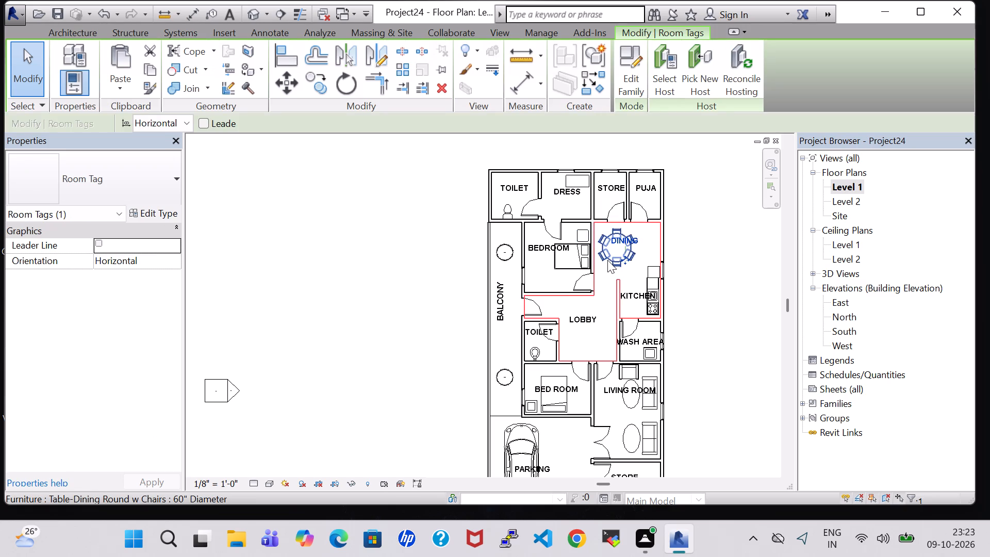
pyautogui.click(607, 260)
pyautogui.click(152, 67)
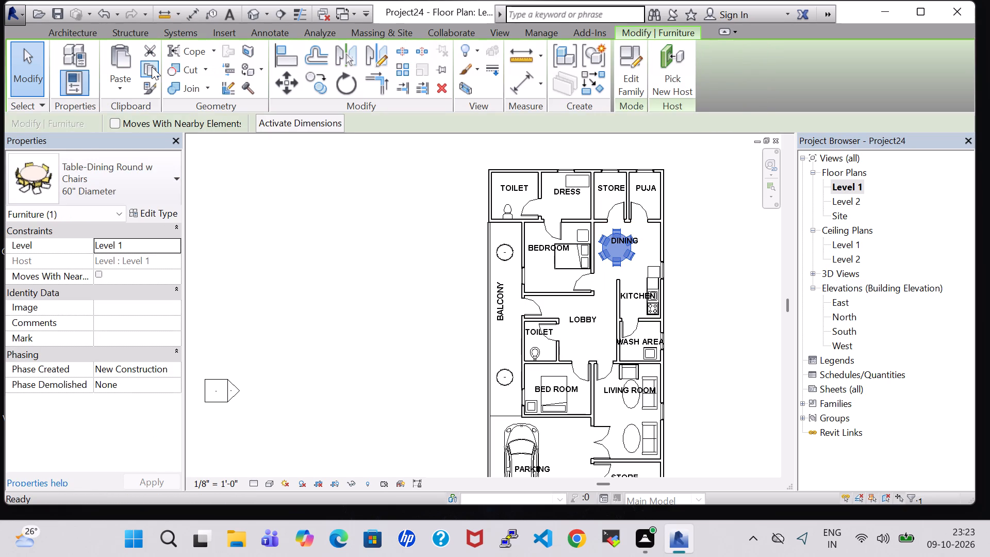
pyautogui.click(120, 87)
pyautogui.click(159, 139)
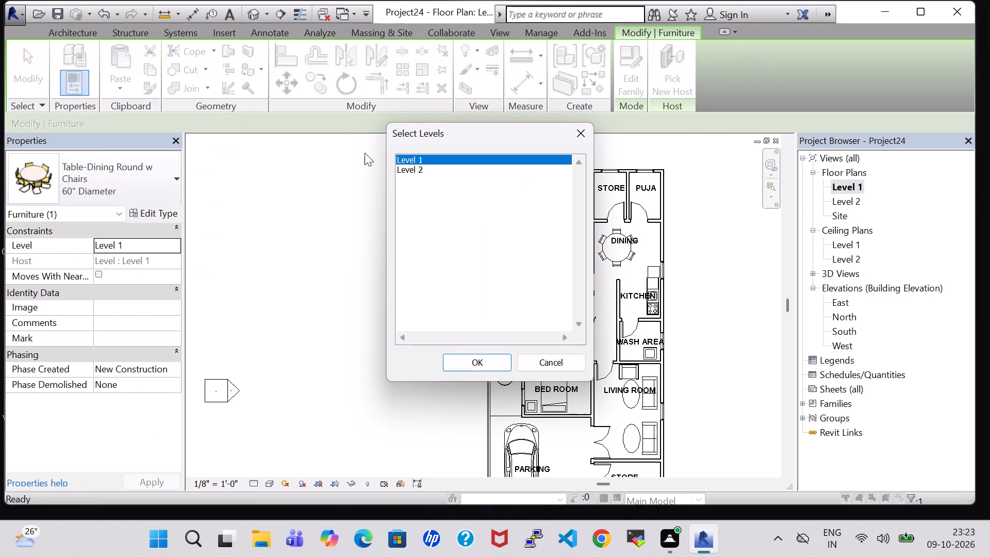
pyautogui.click(404, 171)
pyautogui.click(484, 362)
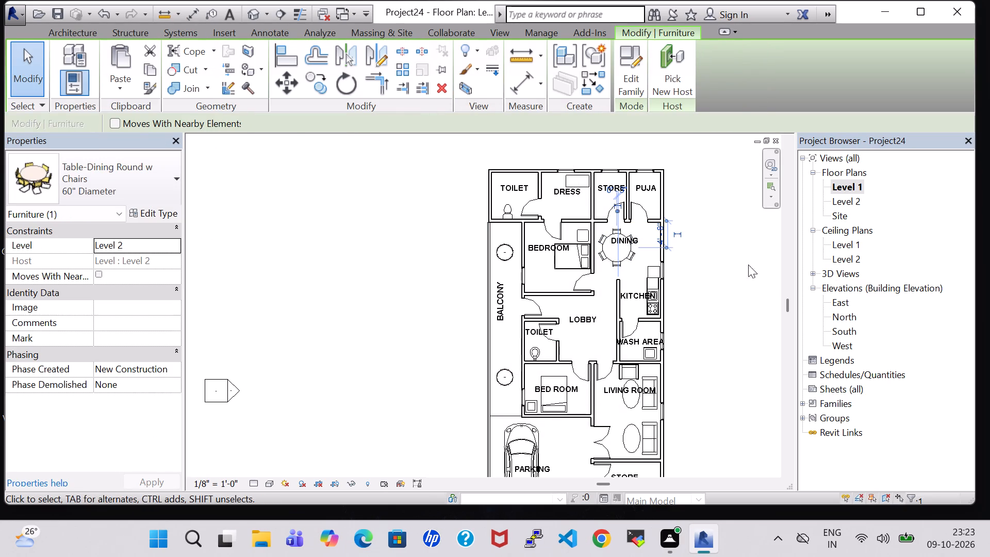
pyautogui.doubleClick(843, 201)
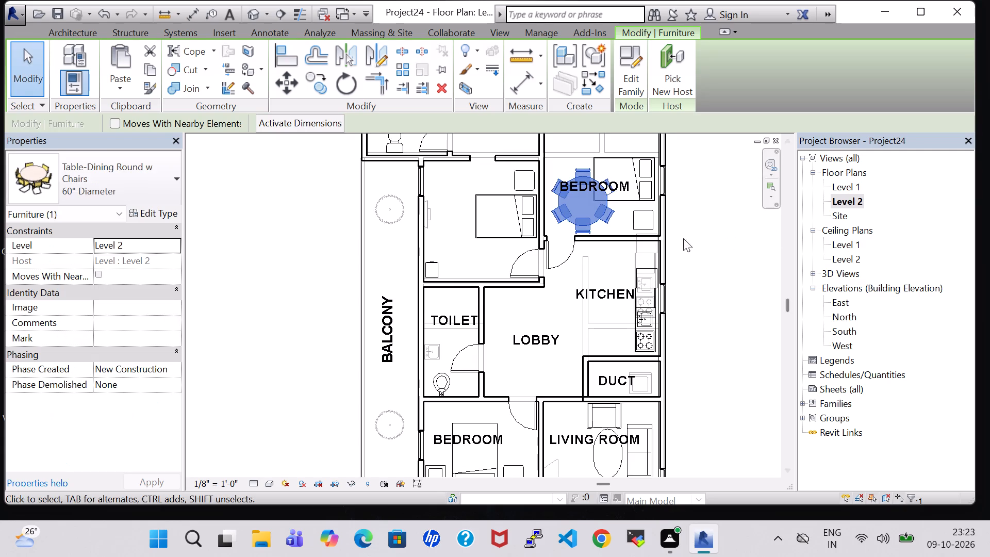
# Move the round dining table with chairs from the BEDROOM into the KITCHEN on Level 2.
pyautogui.press('Escape')
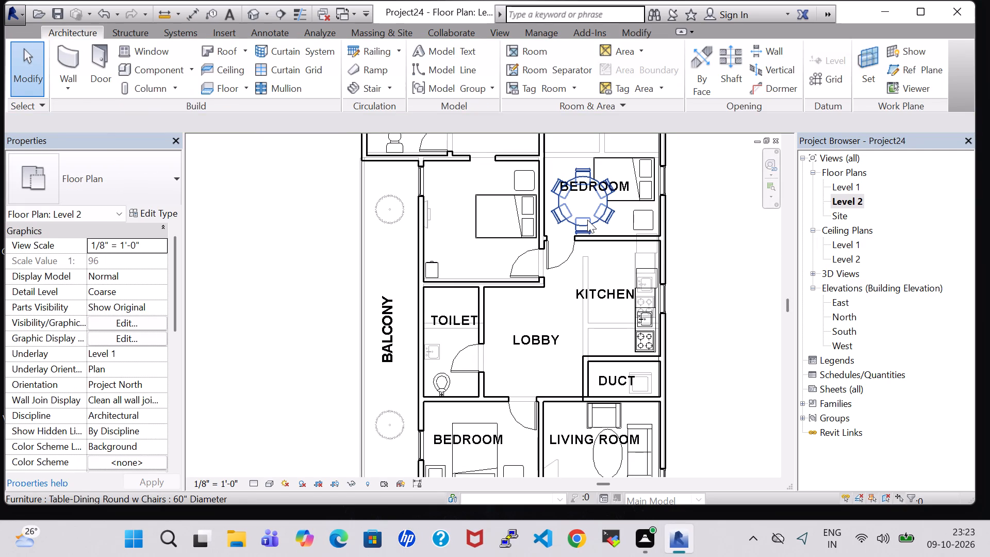
pyautogui.press('Down')
pyautogui.press('Down')
pyautogui.press('Down')
pyautogui.click(587, 220)
pyautogui.press('Down')
pyautogui.press('Down')
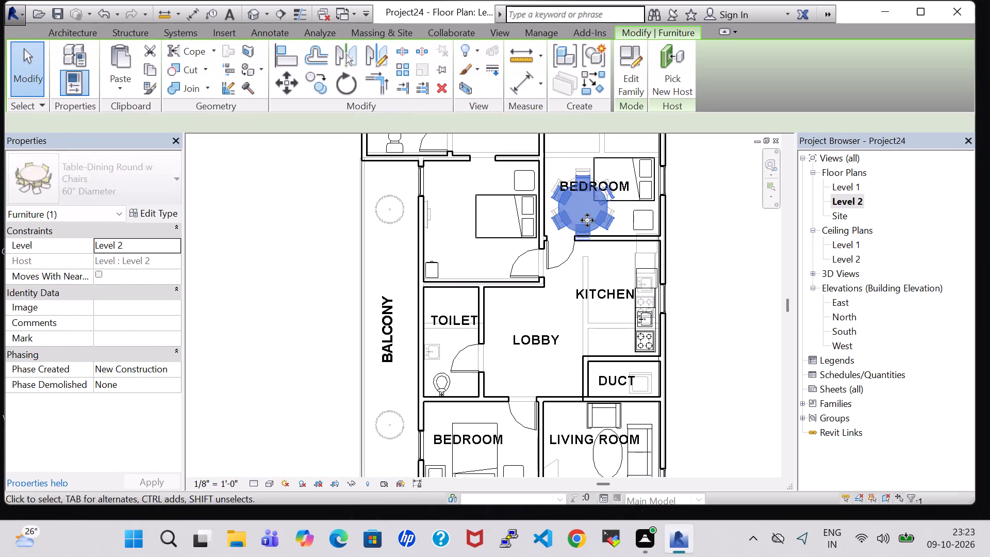
pyautogui.press('Down')
pyautogui.press('Down')
pyautogui.press('Down')
pyautogui.press('Down')
pyautogui.press('Down')
pyautogui.press('Down')
pyautogui.press('Down')
pyautogui.press('Down')
pyautogui.press('Down')
pyautogui.press('Down')
pyautogui.press('Down')
pyautogui.press('Down')
pyautogui.press('Down')
pyautogui.press('Down')
pyautogui.press('Down')
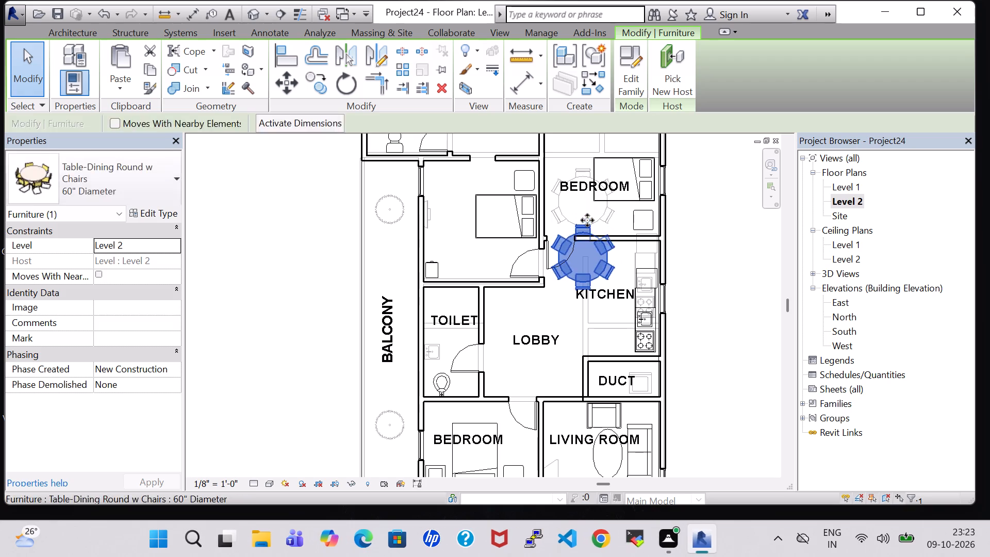
pyautogui.press('Down')
pyautogui.press('Down')
pyautogui.press('Down')
pyautogui.press('Down')
pyautogui.press('Down')
pyautogui.press('Down')
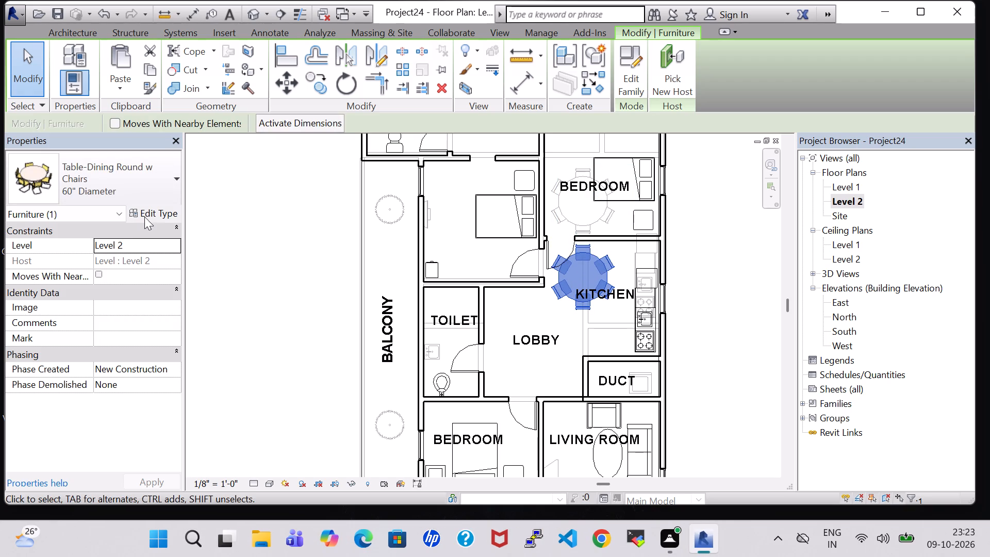
# Change the KITCHEN dining table's type to 36" Diameter.
pyautogui.click(148, 214)
pyautogui.click(843, 113)
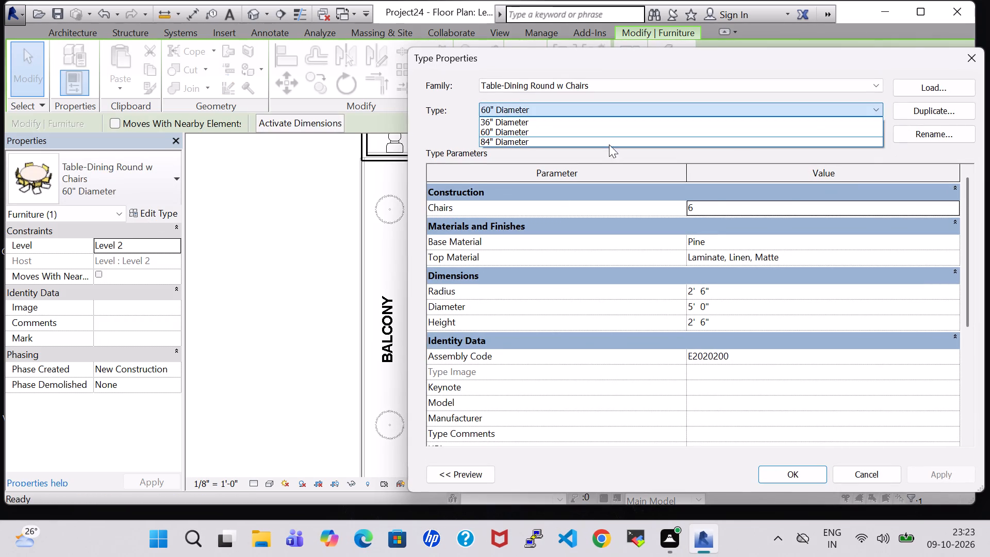
pyautogui.click(593, 120)
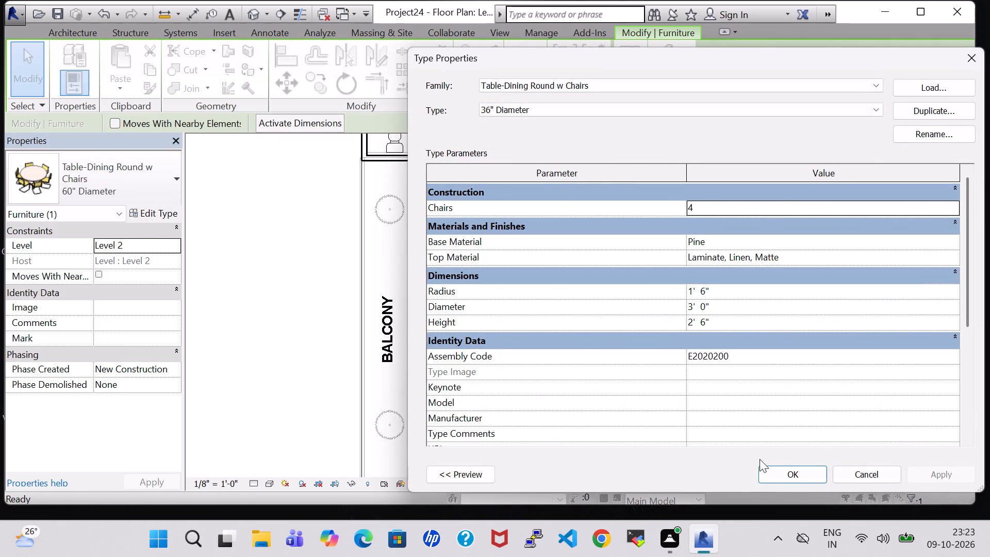
pyautogui.click(792, 470)
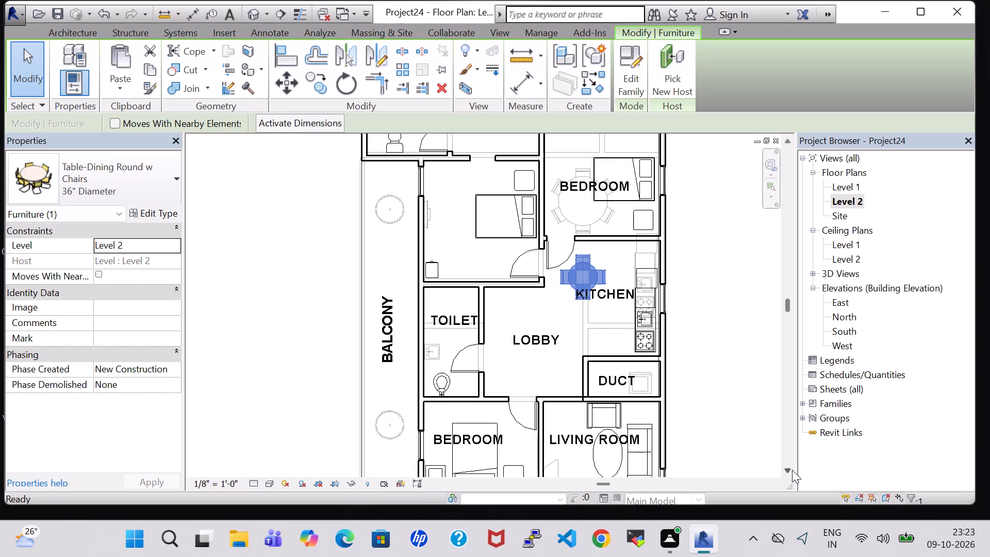
# Nudge the 36" dining table toward the BEDROOM wall and the counter so it sits above the KITCHEN tag.
pyautogui.press('Up')
pyautogui.press('Right')
pyautogui.press('Right')
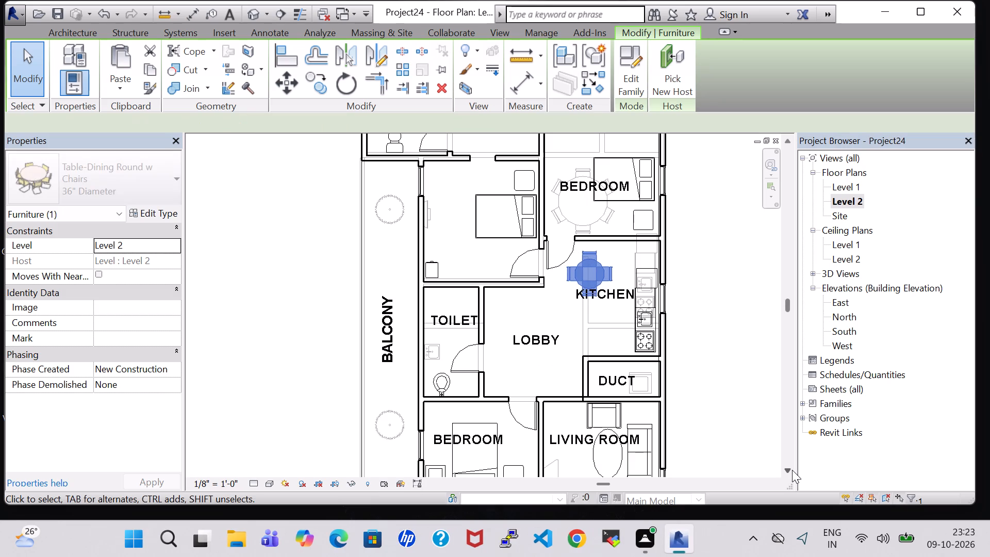
pyautogui.press('Right')
pyautogui.press('Up')
pyautogui.press('Up')
pyautogui.press('Right')
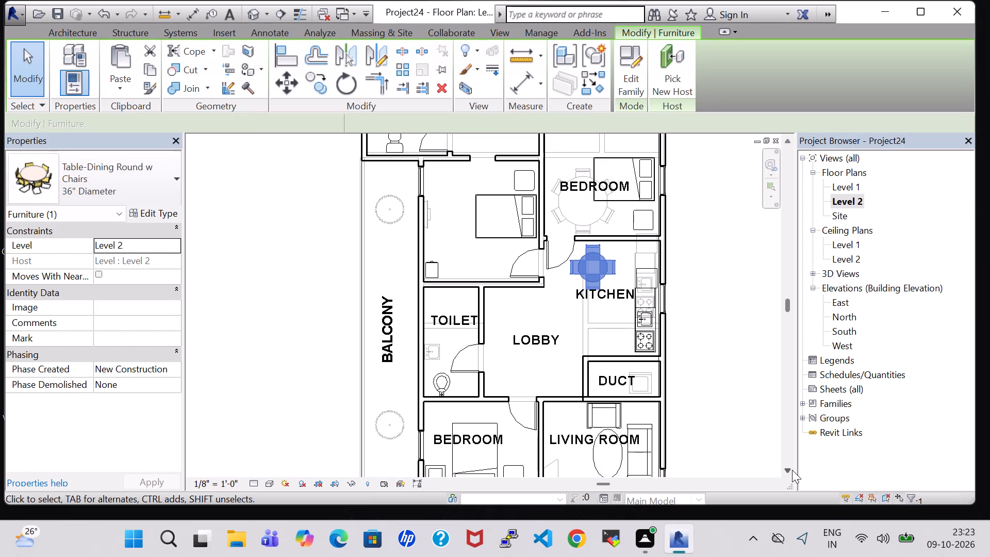
pyautogui.click(791, 375)
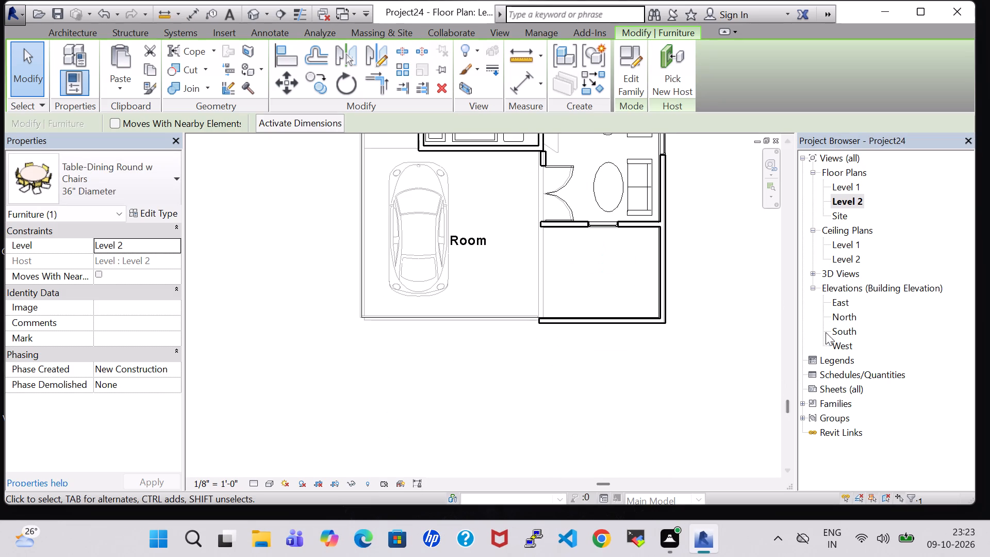
pyautogui.doubleClick(841, 202)
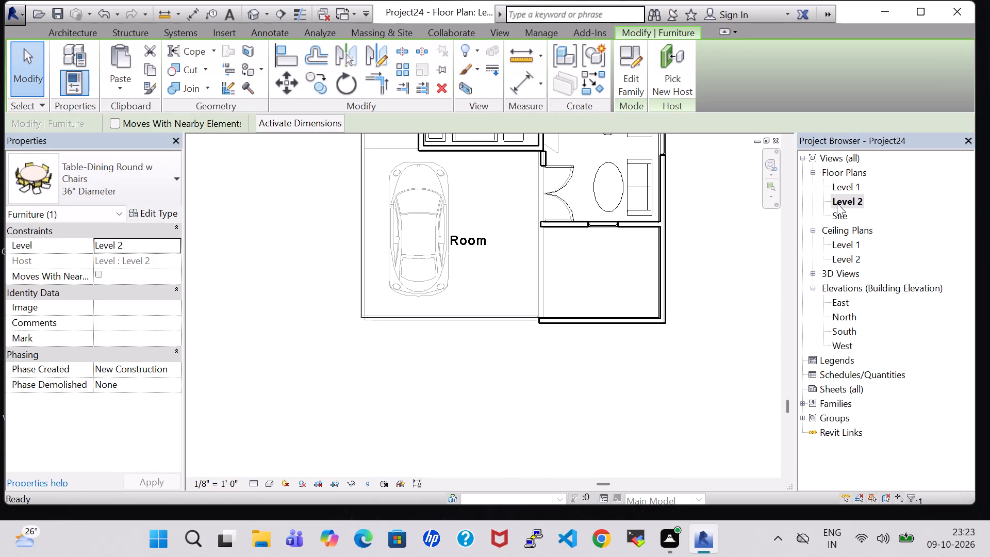
pyautogui.moveTo(709, 265); pyautogui.dragTo(732, 395, button='middle')
pyautogui.scroll(1, 709, 265)
pyautogui.scroll(-3, 732, 398)
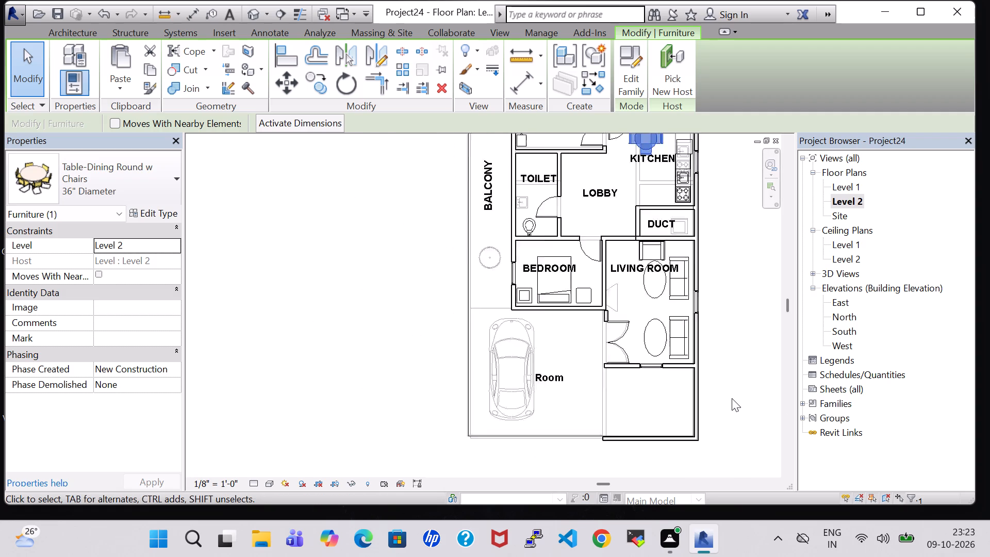
pyautogui.scroll(-1, 732, 398)
pyautogui.moveTo(735, 292); pyautogui.dragTo(726, 338, button='middle')
pyautogui.click(726, 338)
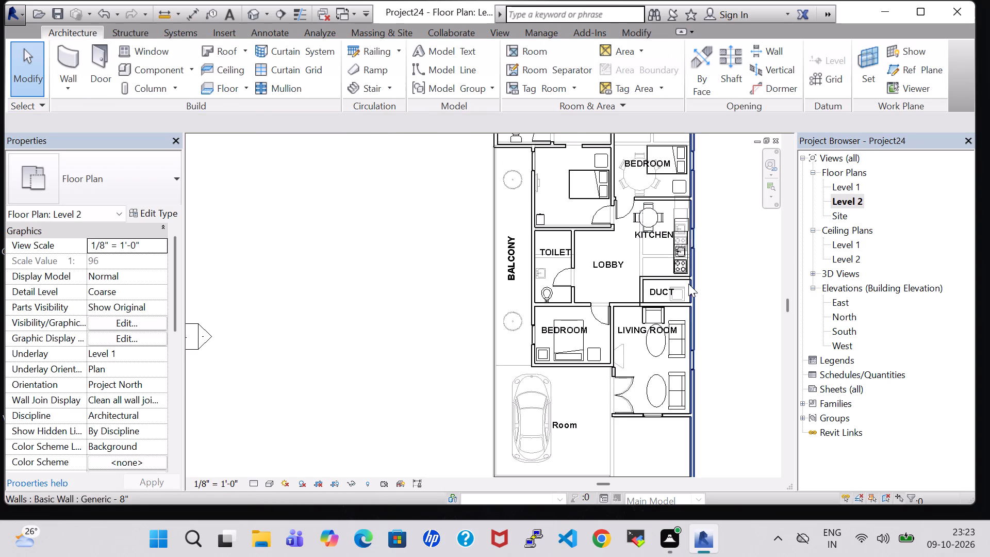
# Move the KITCHEN room tag slightly down and left, clear of the dining table.
pyautogui.click(644, 234)
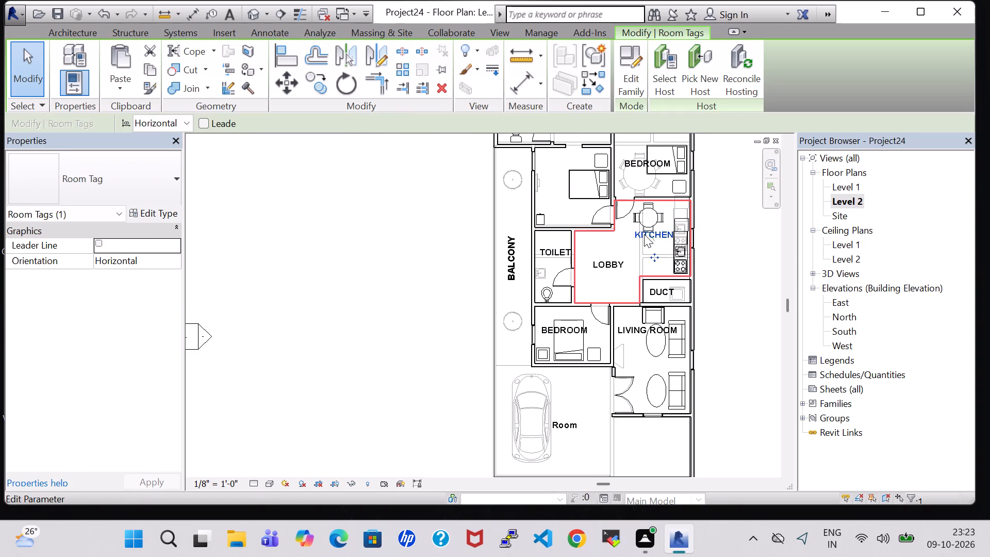
pyautogui.press('Down')
pyautogui.press('Down')
pyautogui.press('Left')
pyautogui.click(730, 258)
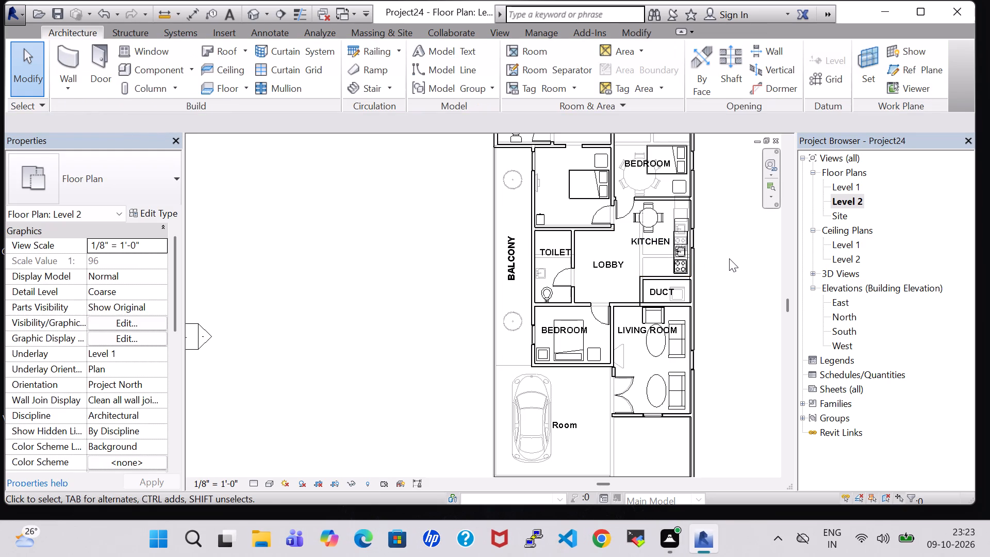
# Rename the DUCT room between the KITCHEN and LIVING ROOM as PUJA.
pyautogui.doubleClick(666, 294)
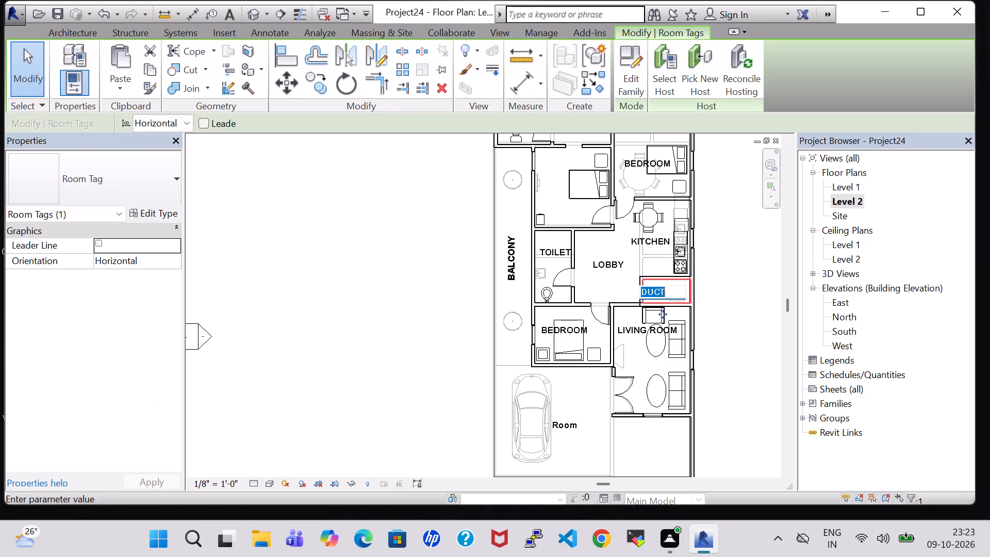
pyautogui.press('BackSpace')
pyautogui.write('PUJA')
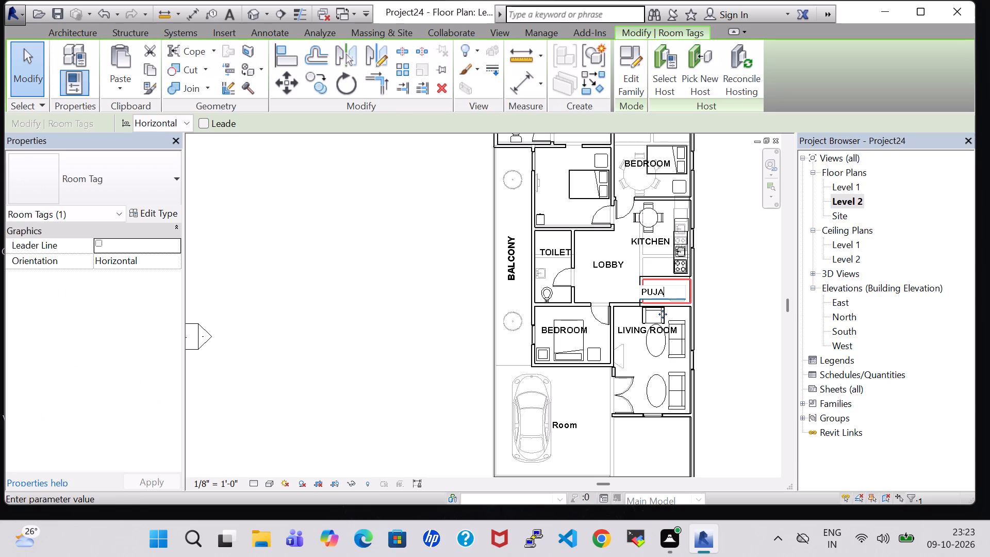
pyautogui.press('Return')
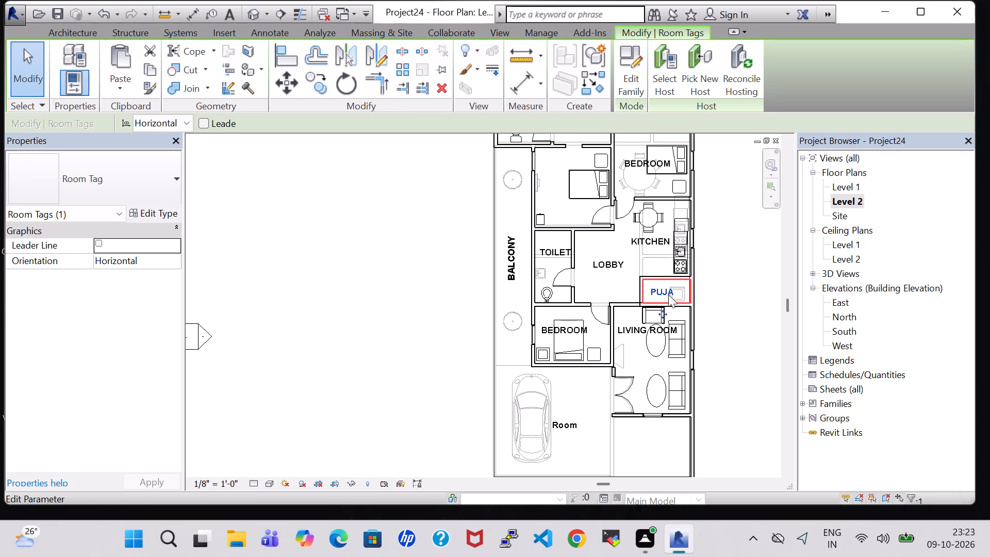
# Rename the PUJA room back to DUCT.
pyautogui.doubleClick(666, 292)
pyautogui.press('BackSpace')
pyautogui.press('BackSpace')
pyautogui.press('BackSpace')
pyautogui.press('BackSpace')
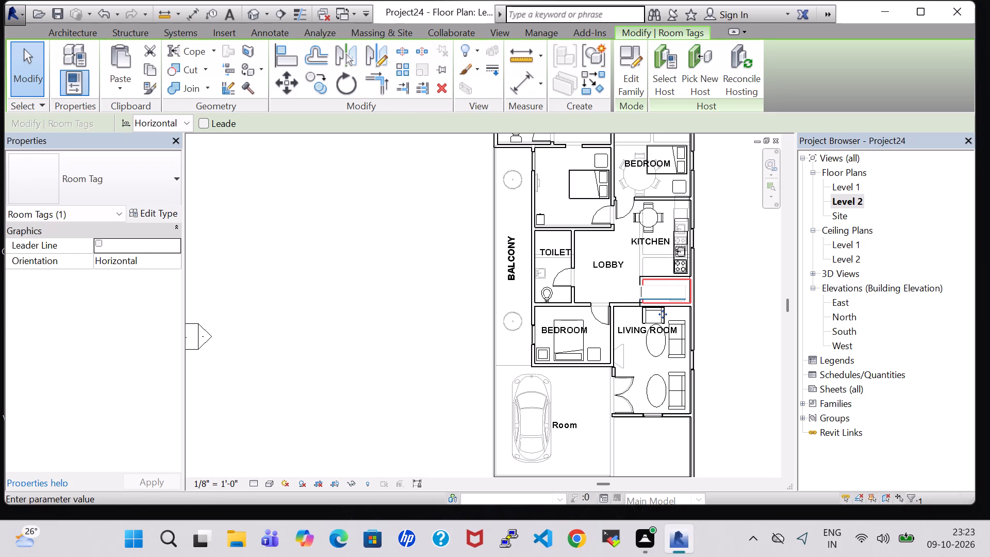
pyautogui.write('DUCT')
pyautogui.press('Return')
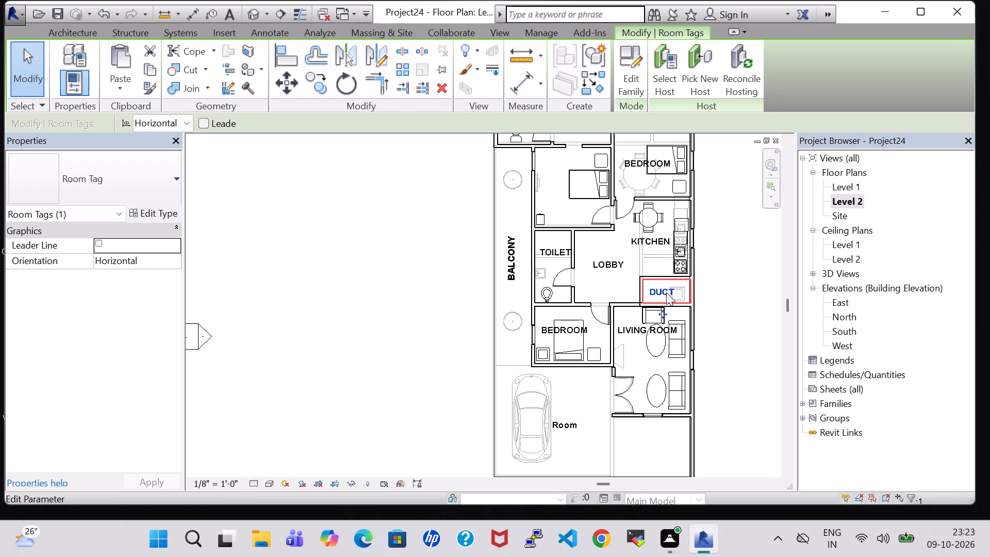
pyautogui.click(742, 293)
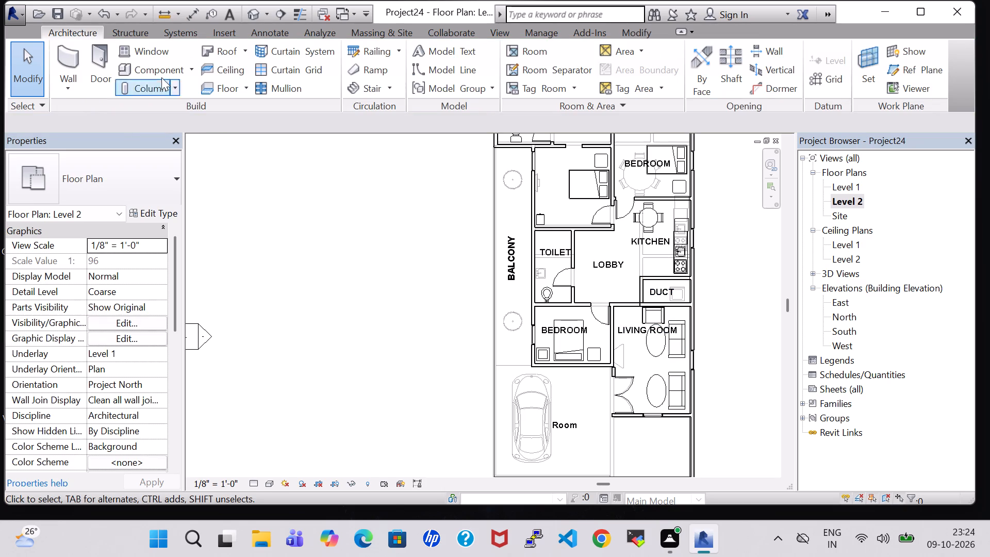
# Start placing a component and load the TV - Flat Screen family from the US Imperial Furniture library.
pyautogui.click(153, 62)
pyautogui.click(120, 185)
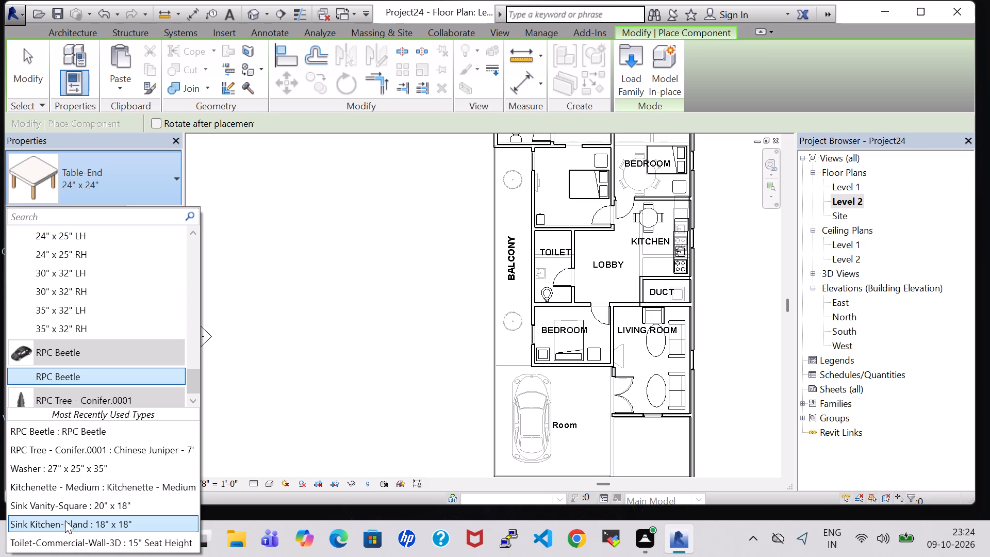
pyautogui.scroll(1, 81, 456)
pyautogui.rightClick(81, 456)
pyautogui.rightClick(81, 456)
pyautogui.rightClick(81, 456)
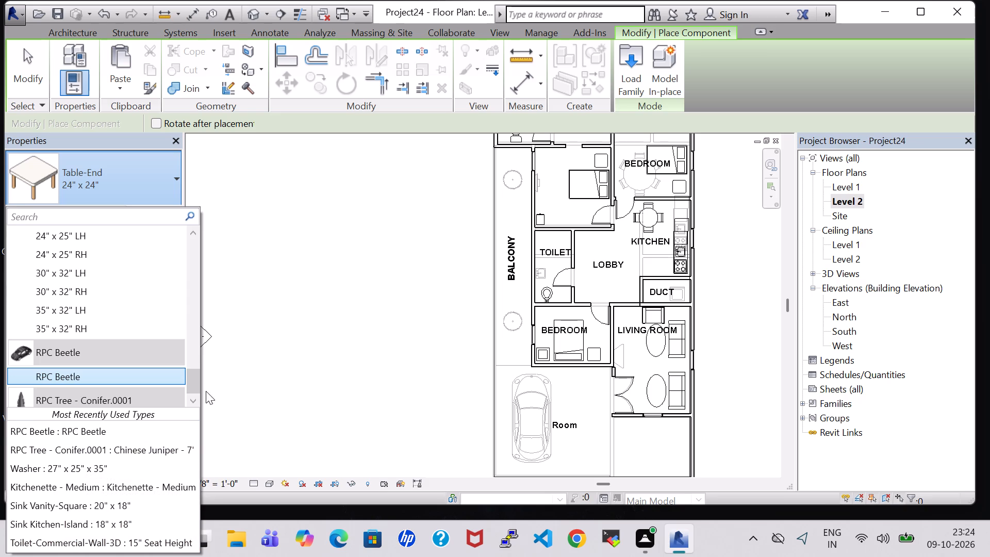
pyautogui.click(195, 231)
pyautogui.moveTo(195, 231); pyautogui.dragTo(180, 268)
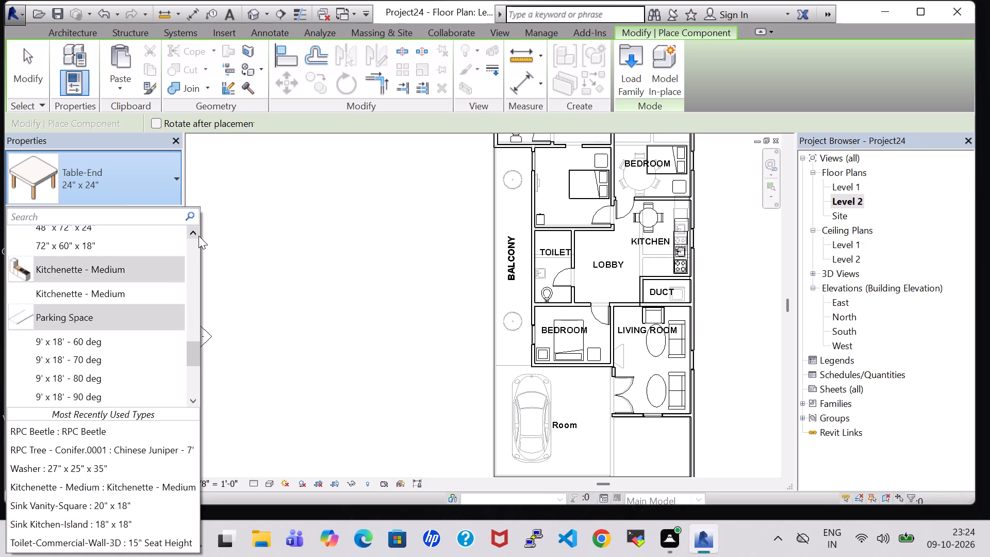
pyautogui.doubleClick(199, 236)
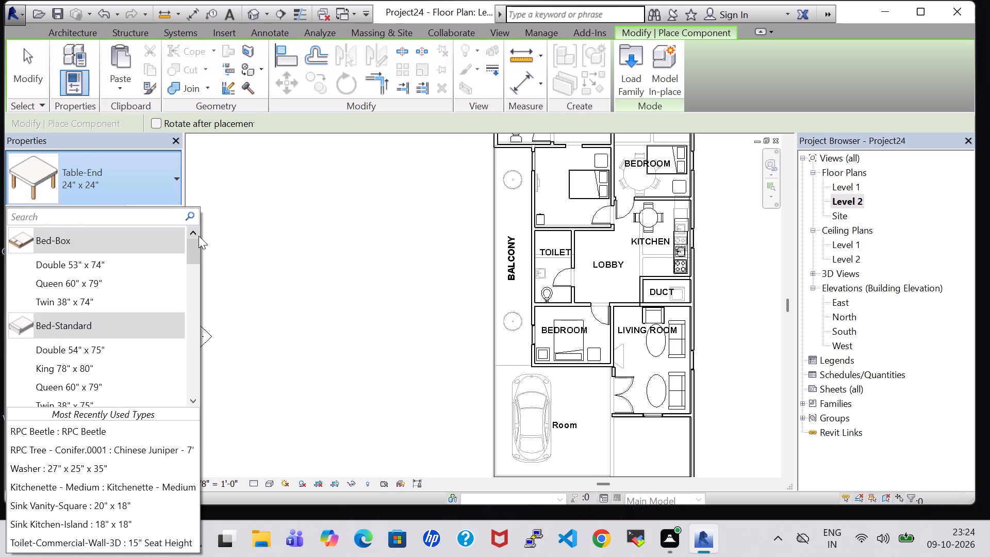
pyautogui.click(617, 81)
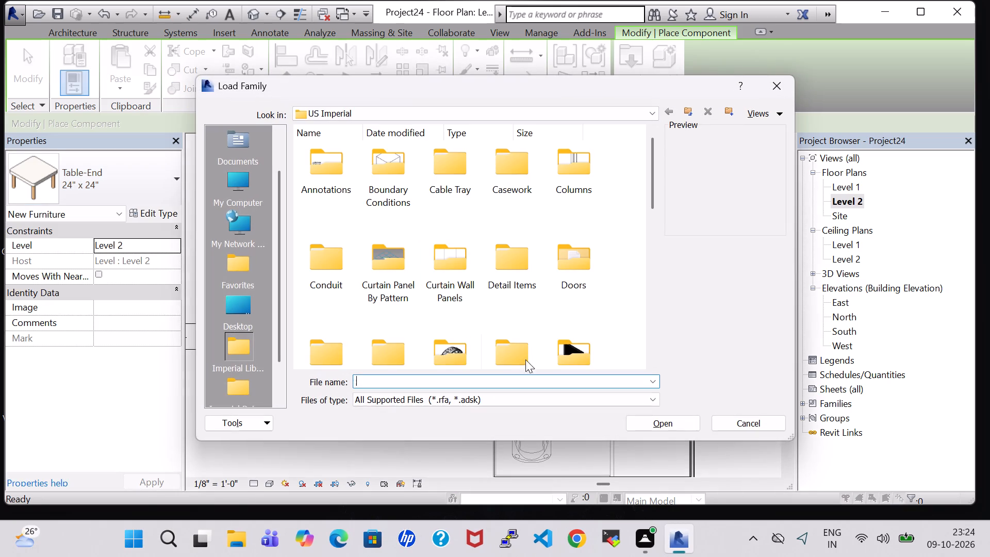
pyautogui.doubleClick(592, 344)
pyautogui.click(328, 263)
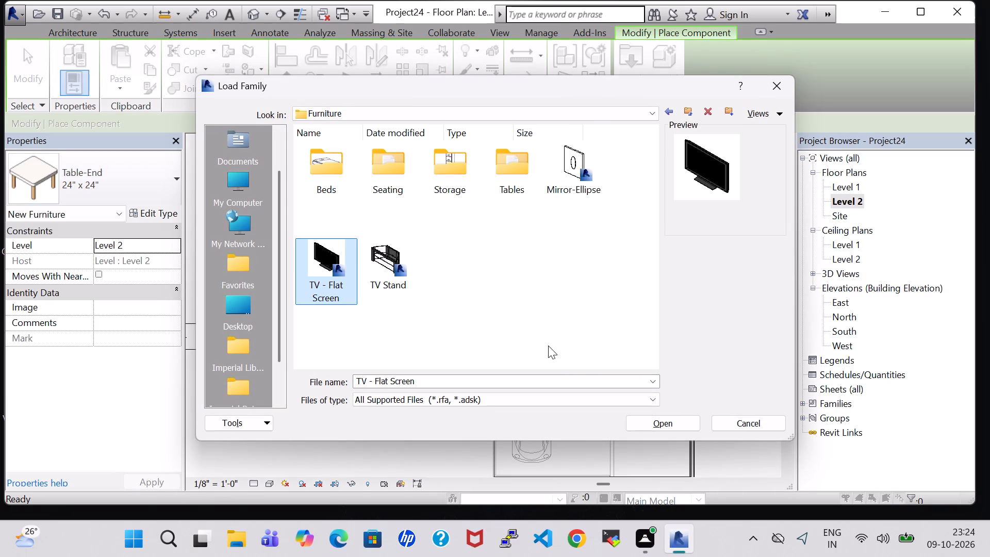
pyautogui.click(676, 423)
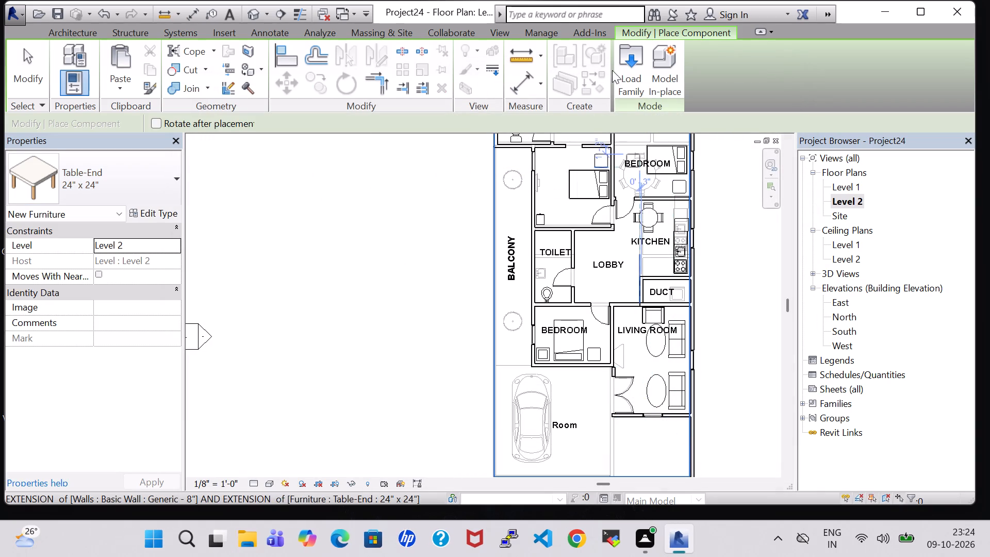
# Load the M_TV - Flat Screen family from the Furniture folder of the US Metric library.
pyautogui.click(628, 73)
pyautogui.click(529, 107)
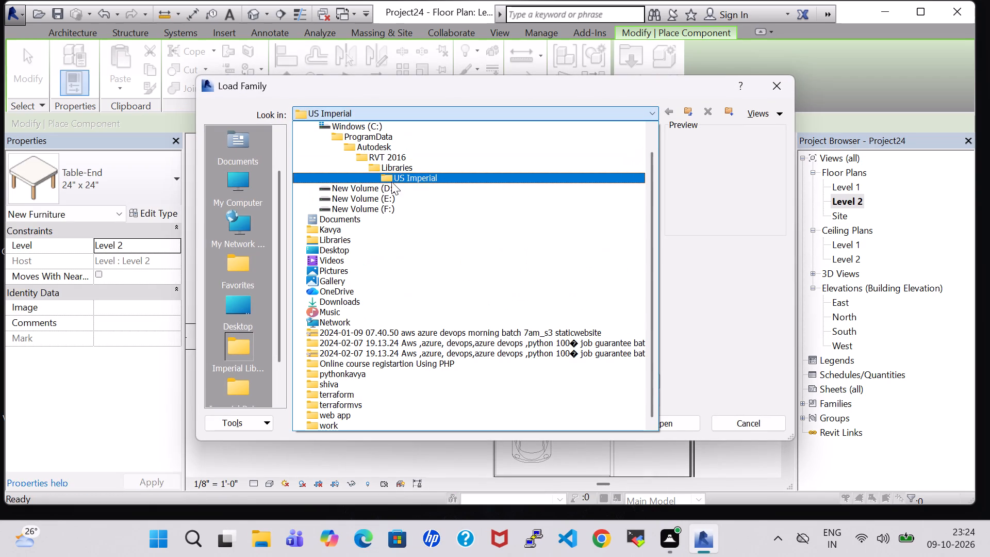
pyautogui.click(401, 152)
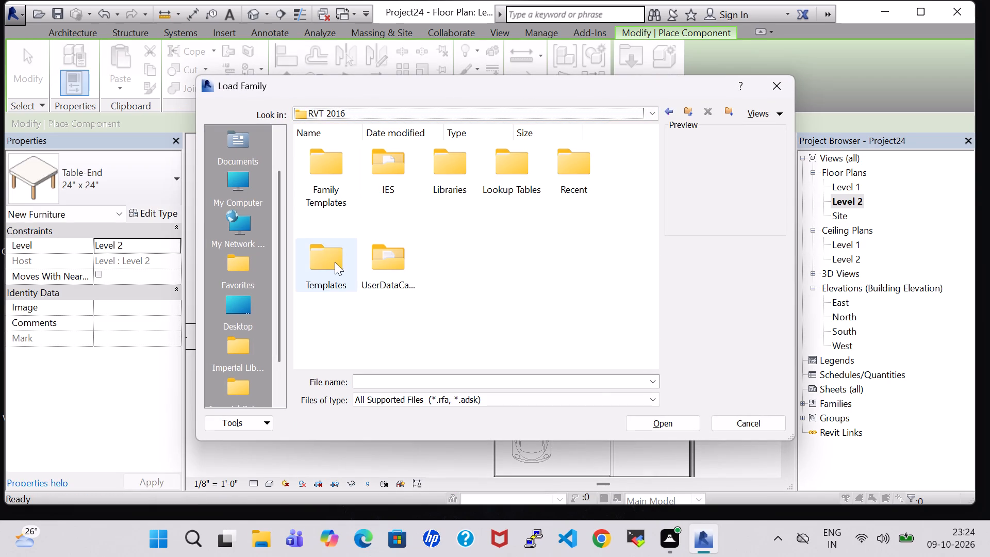
pyautogui.doubleClick(465, 168)
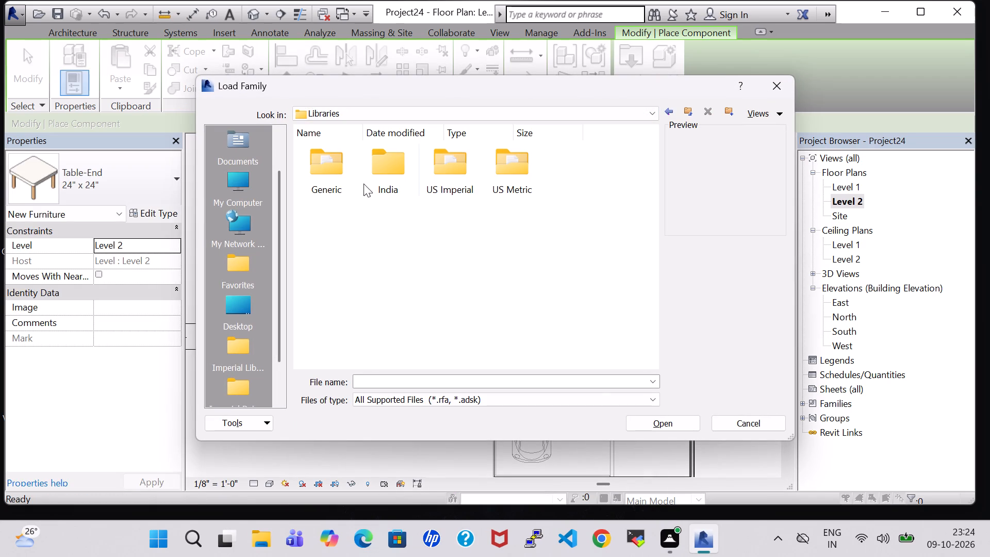
pyautogui.doubleClick(501, 174)
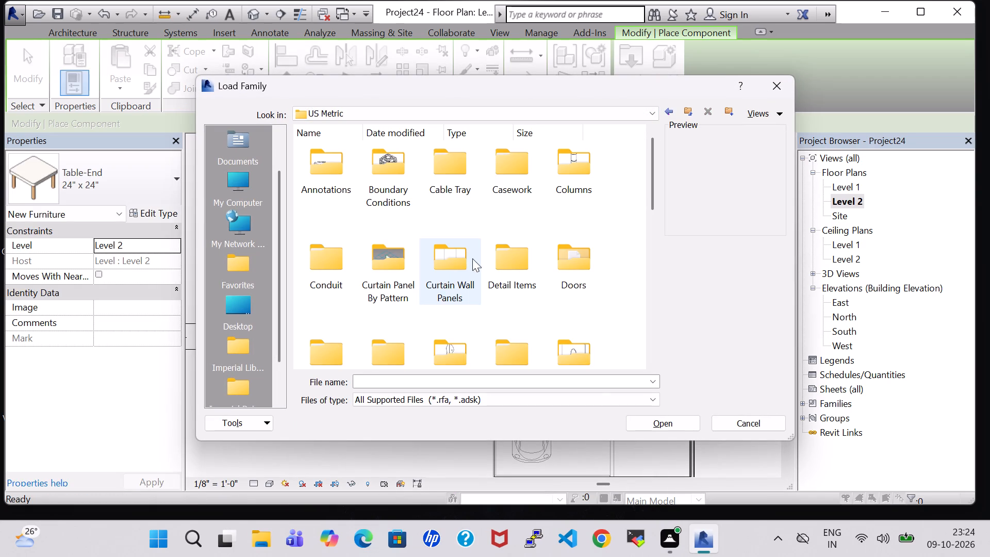
pyautogui.scroll(-1, 490, 258)
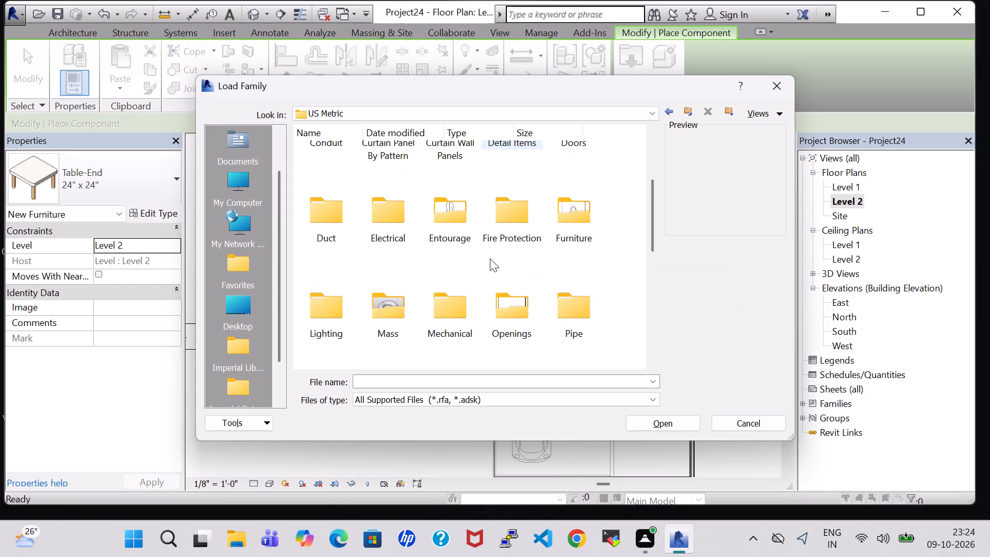
pyautogui.scroll(-2, 490, 258)
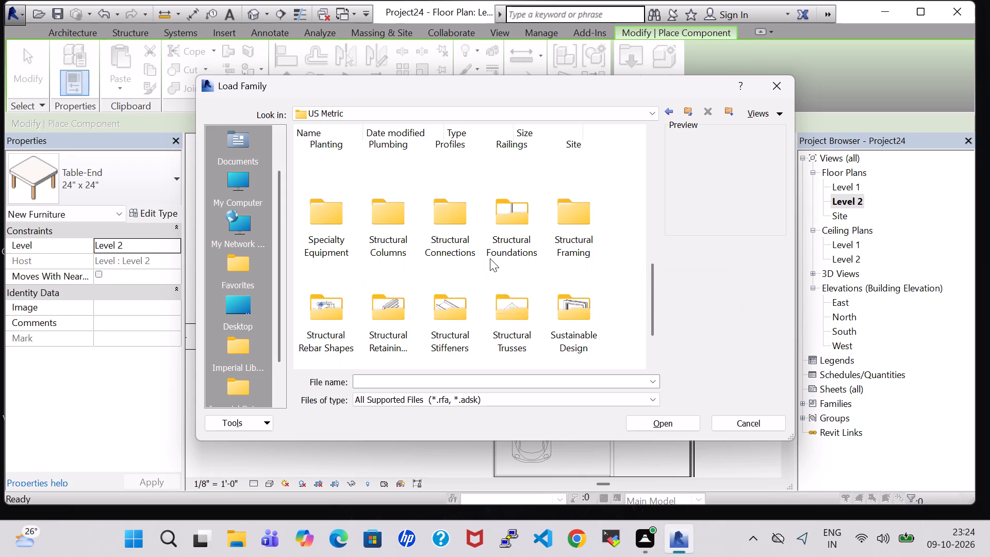
pyautogui.scroll(-1, 490, 258)
pyautogui.scroll(7, 490, 258)
pyautogui.scroll(-1, 490, 258)
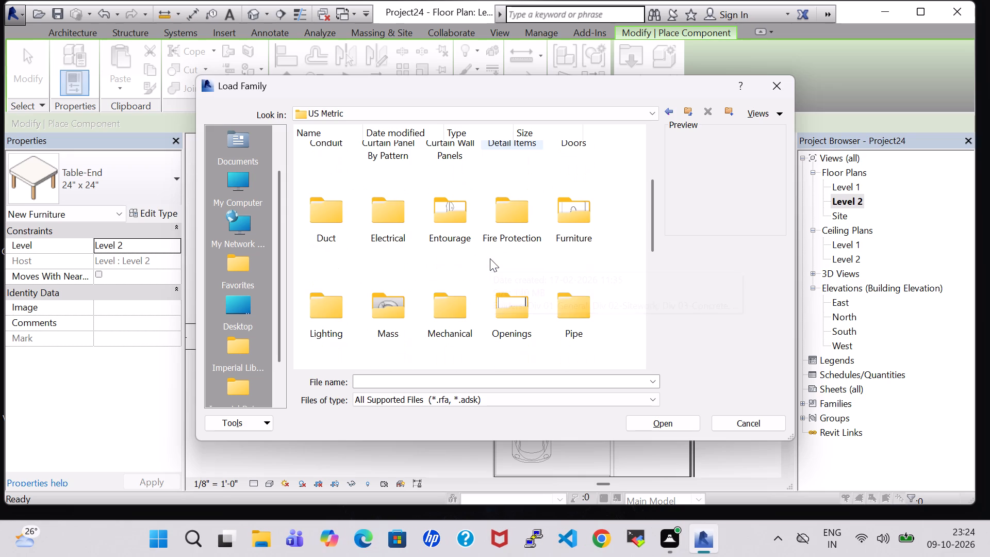
pyautogui.doubleClick(576, 224)
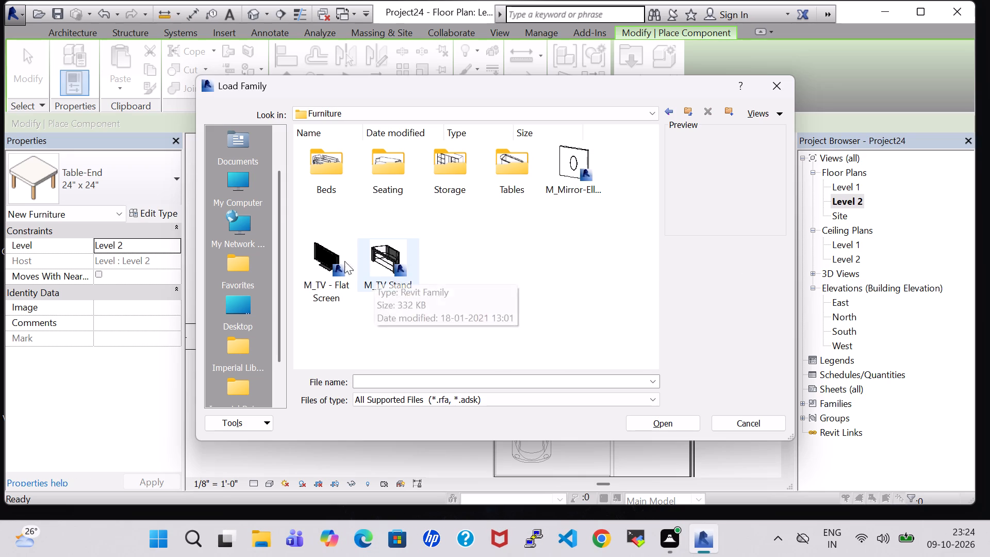
pyautogui.click(335, 257)
pyautogui.click(659, 421)
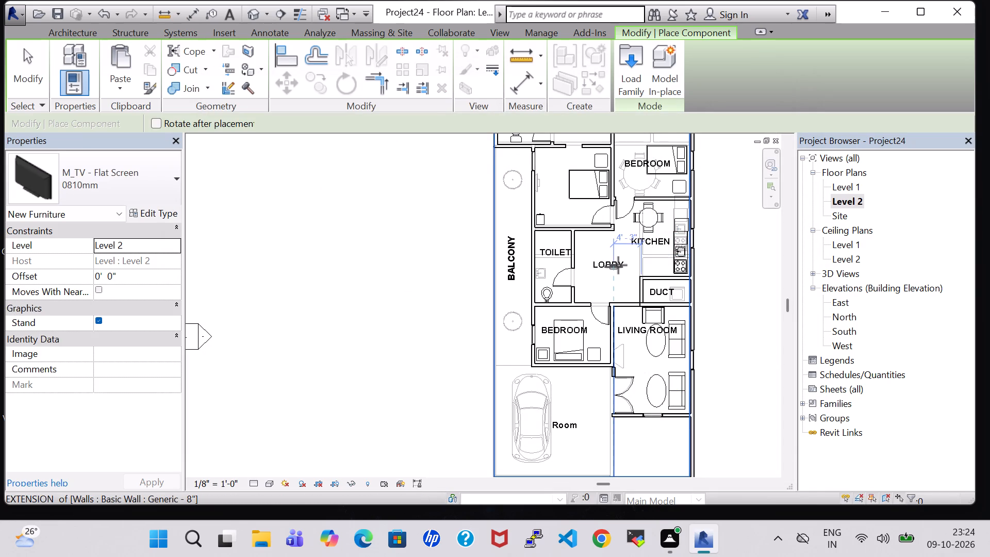
# Place an M_TV - Flat Screen 0810mm, rotated to face the sofa, at the TV stand on the LIVING ROOM wall shared with the BEDROOM.
pyautogui.scroll(5, 618, 265)
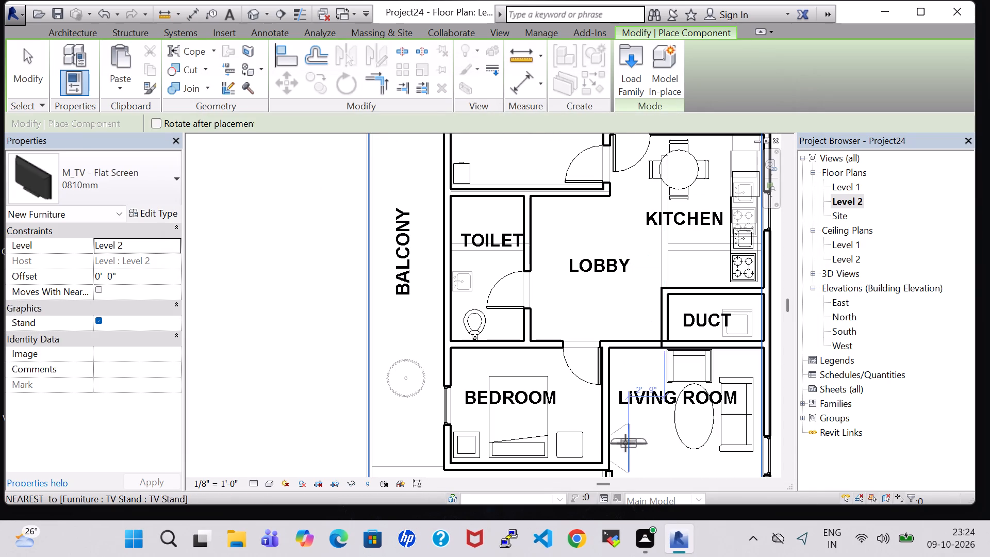
pyautogui.press('space')
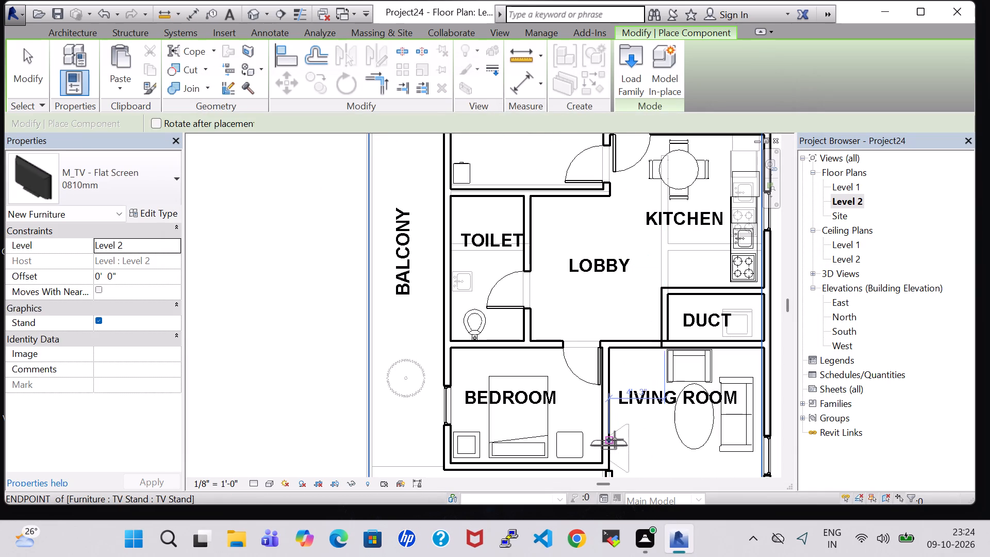
pyautogui.press('space')
pyautogui.press('space')
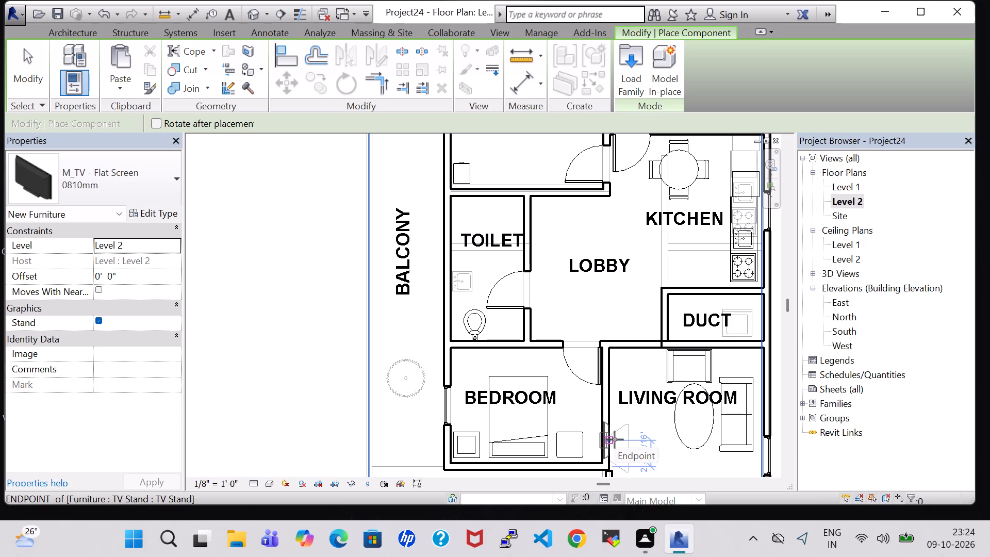
pyautogui.press('space')
pyautogui.press('space')
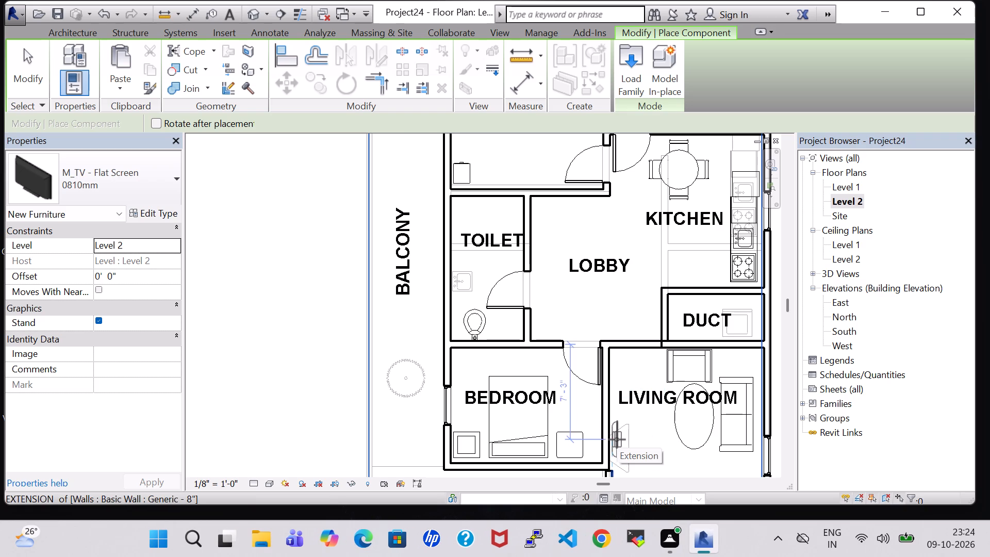
pyautogui.scroll(5, 617, 439)
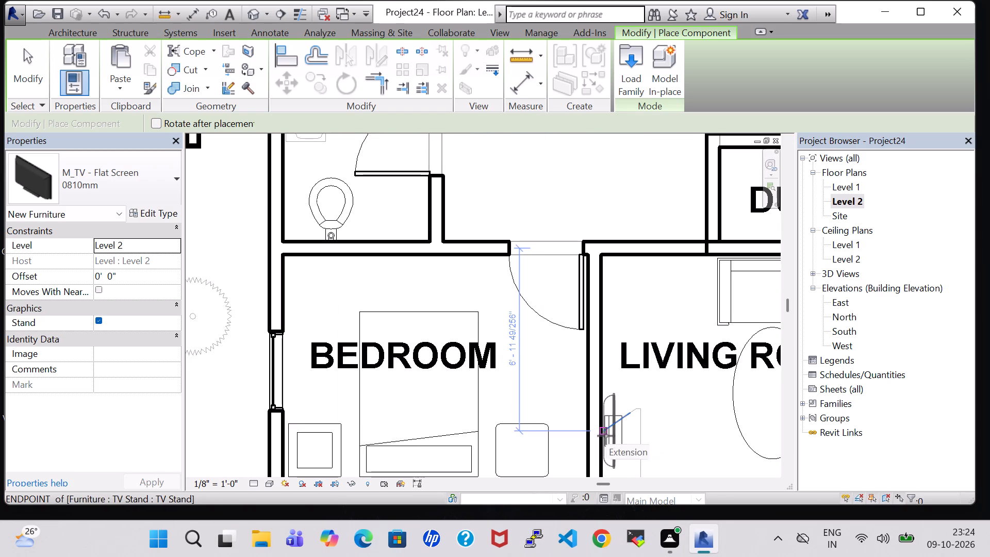
pyautogui.click(605, 436)
# Place another flat-screen TV on the balcony-side wall of the untagged bedroom above the TOILET, facing the bed.
pyautogui.scroll(-2, 572, 320)
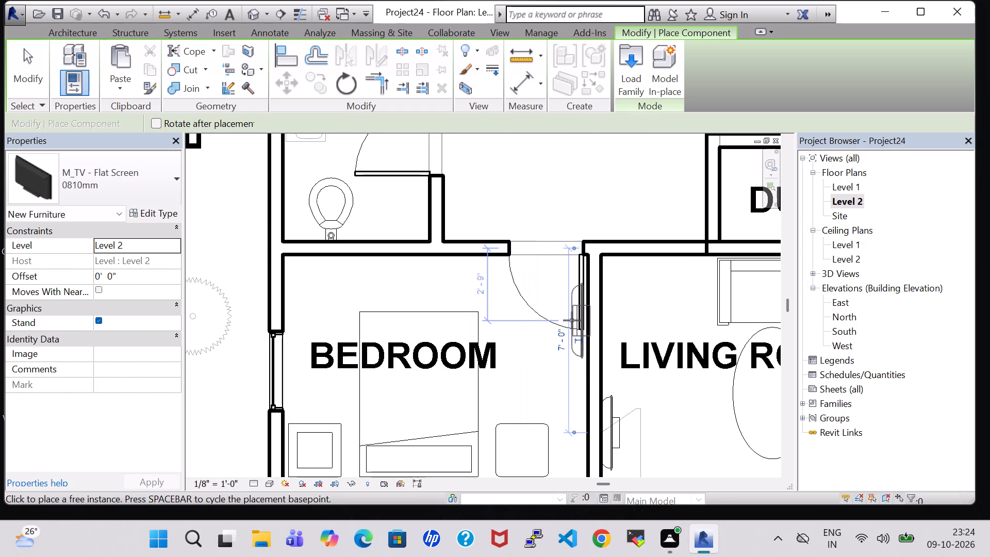
pyautogui.scroll(-4, 572, 320)
pyautogui.moveTo(553, 261); pyautogui.dragTo(580, 416, button='middle')
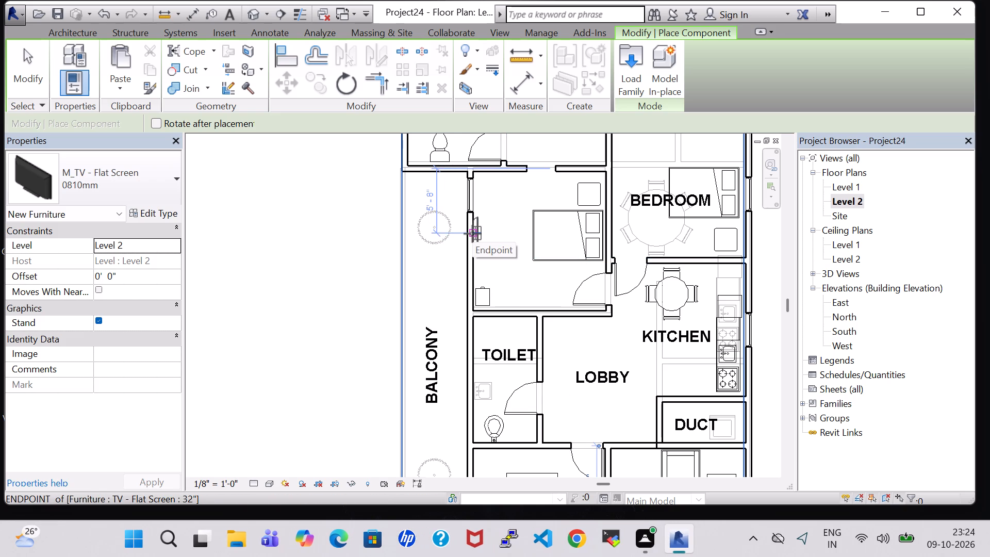
pyautogui.scroll(6, 472, 234)
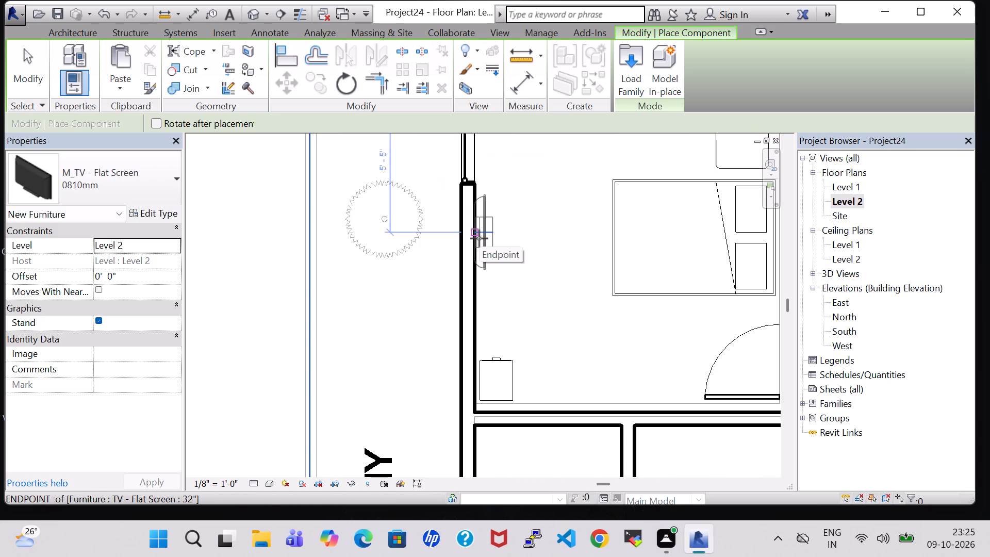
pyautogui.click(479, 238)
# Place a third flat-screen TV in the BEDROOM above the KITCHEN, on the wall shared with the untagged bedroom, and finish placing.
pyautogui.scroll(-6, 555, 276)
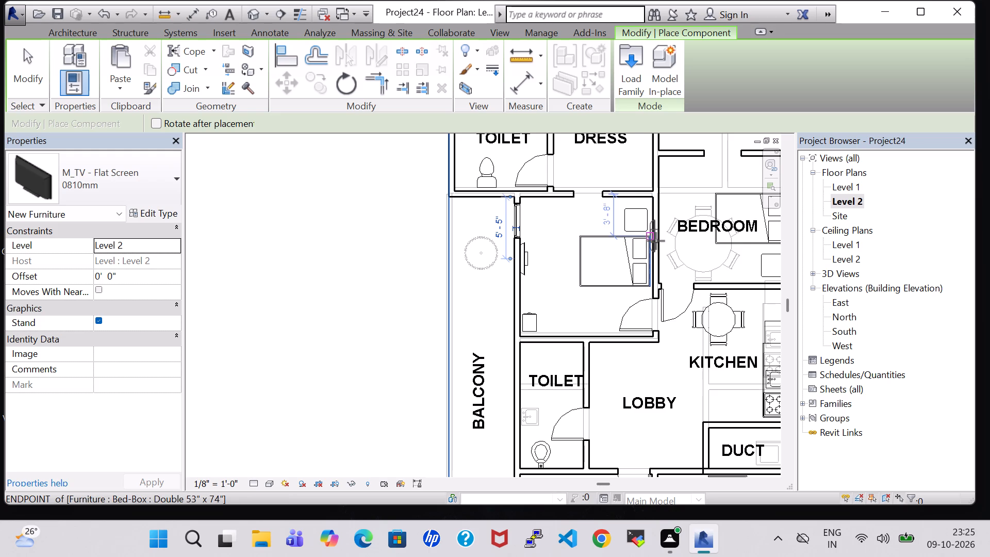
pyautogui.scroll(8, 659, 243)
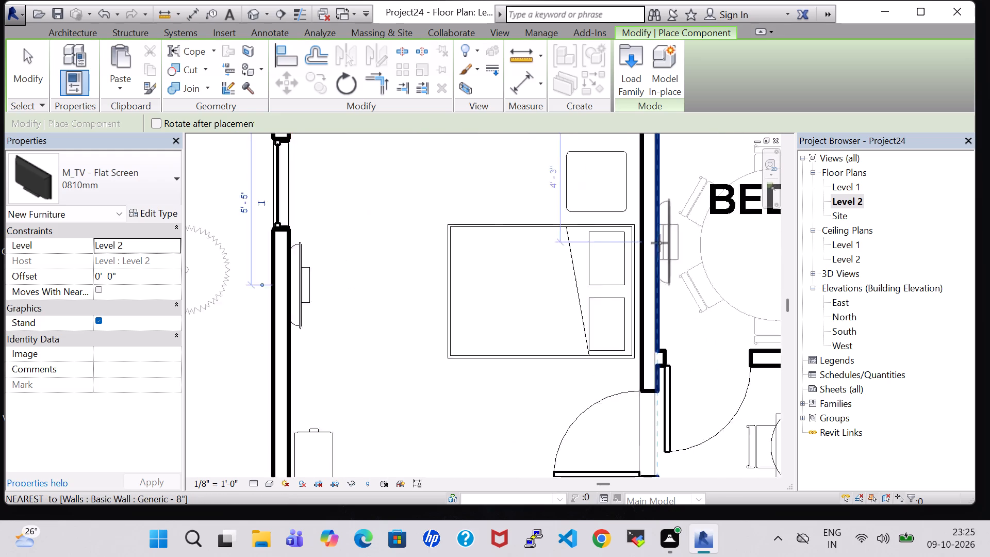
pyautogui.scroll(1, 659, 243)
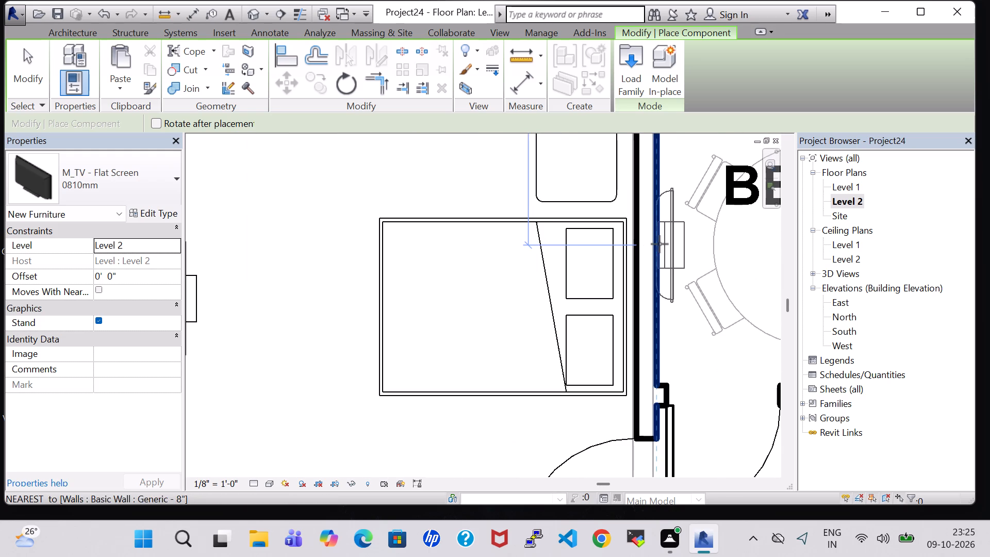
pyautogui.click(659, 244)
pyautogui.press('Escape')
pyautogui.press('Escape')
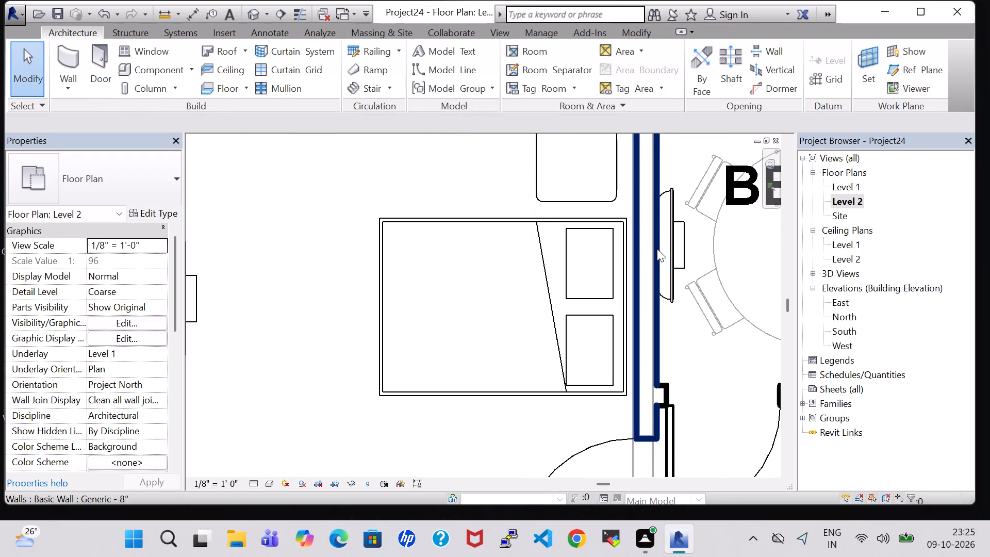
# Set the offset of the TV in the BEDROOM above the KITCHEN to 4' 0".
pyautogui.click(672, 252)
pyautogui.click(105, 273)
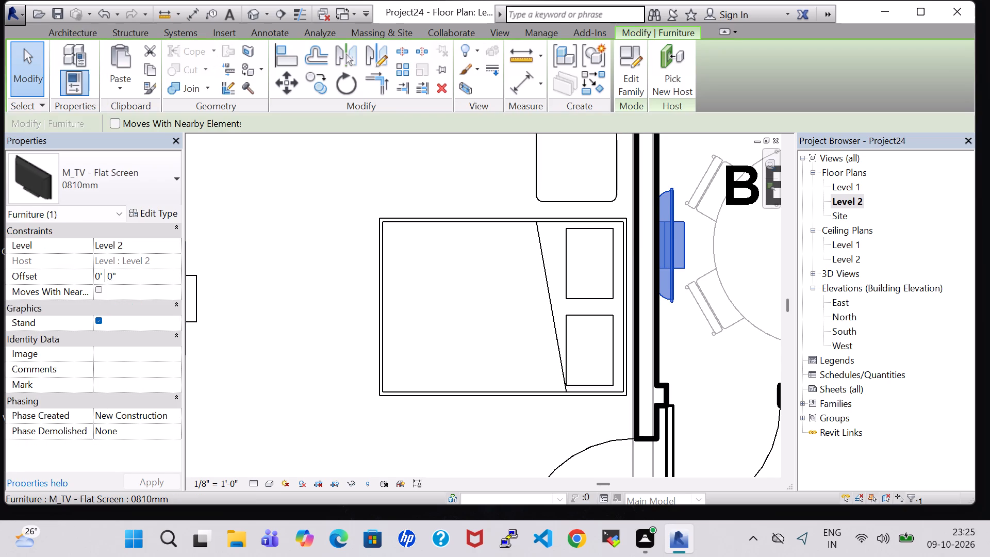
pyautogui.click(99, 274)
pyautogui.press('BackSpace')
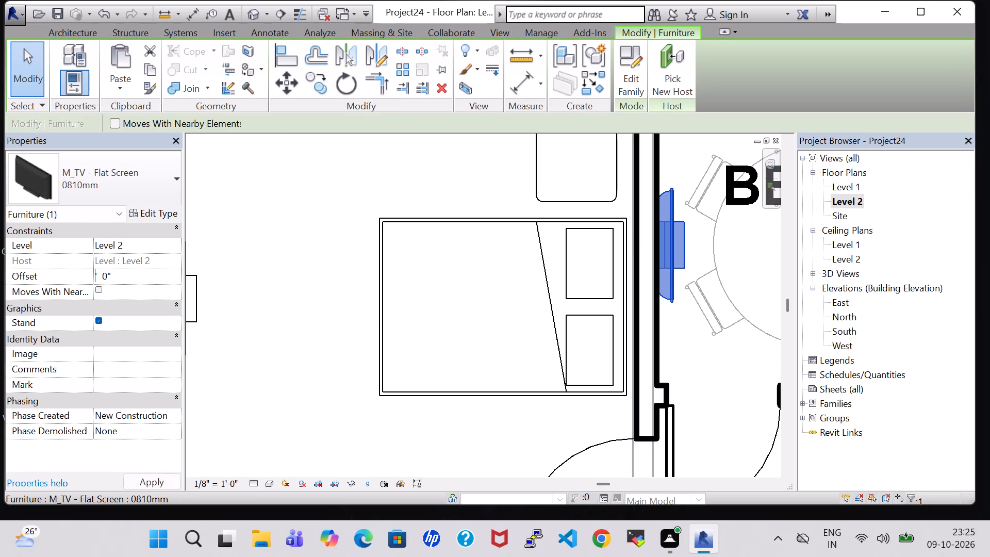
pyautogui.press('4')
pyautogui.press('Return')
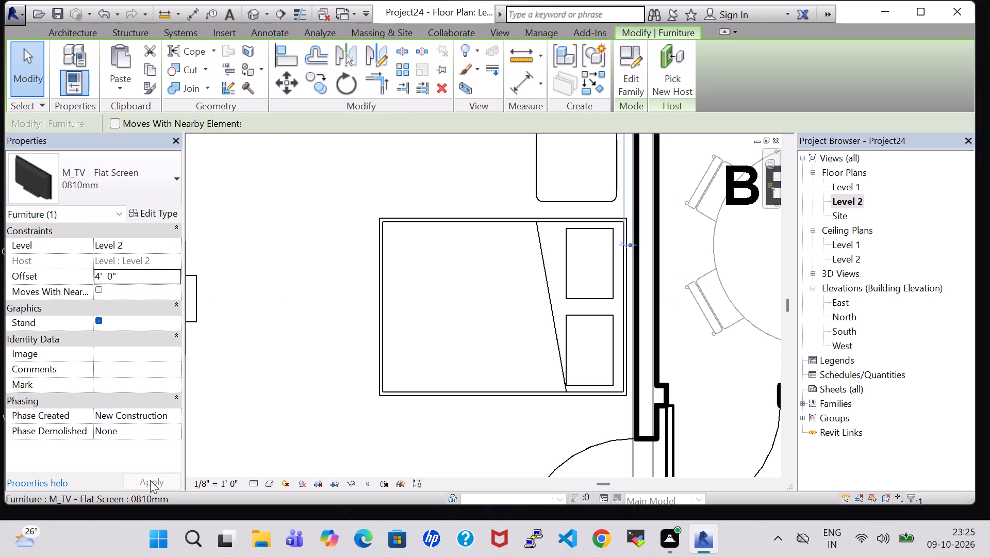
# Set the offset of the TV on the untagged bedroom's balcony-side wall to 4' 0".
pyautogui.scroll(-4, 305, 364)
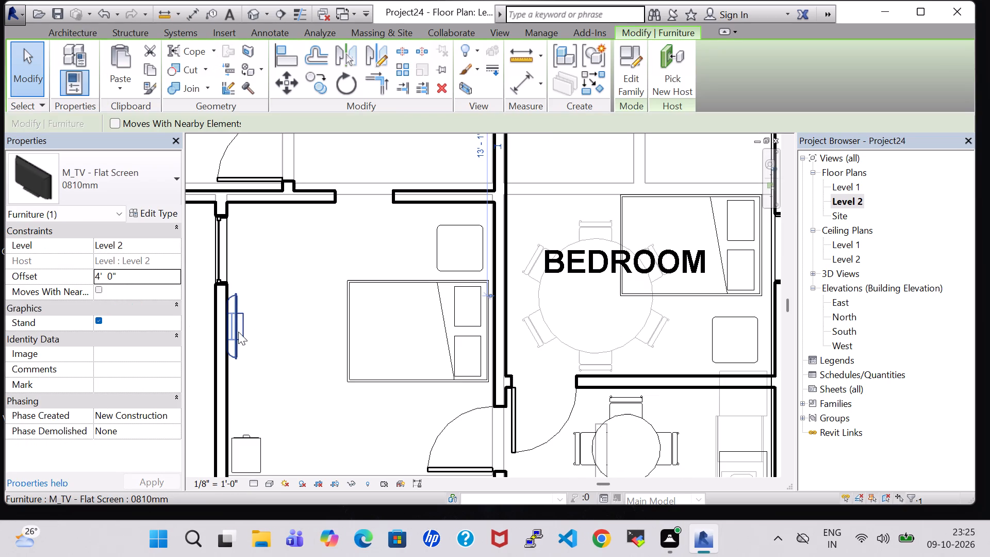
pyautogui.click(238, 332)
pyautogui.click(104, 277)
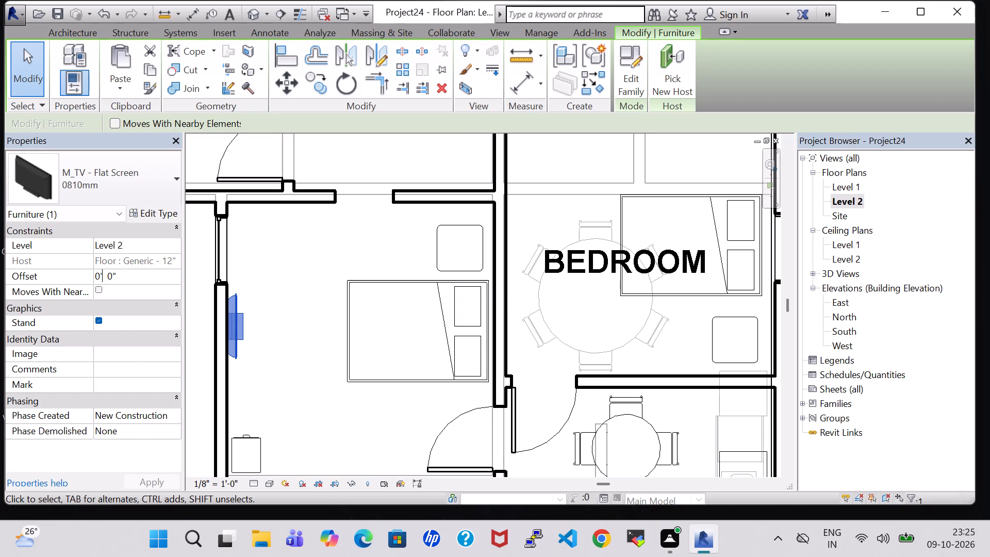
pyautogui.press('Left')
pyautogui.press('BackSpace')
pyautogui.press('4')
pyautogui.press('Return')
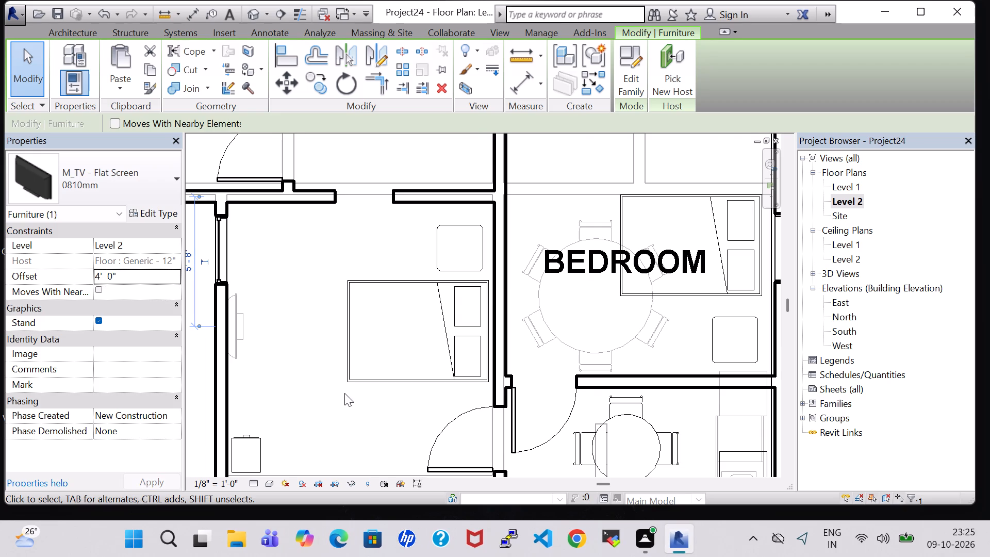
# Set the offset of the LIVING ROOM TV to 4' 0".
pyautogui.scroll(-4, 344, 393)
pyautogui.moveTo(540, 445); pyautogui.dragTo(548, 254, button='middle')
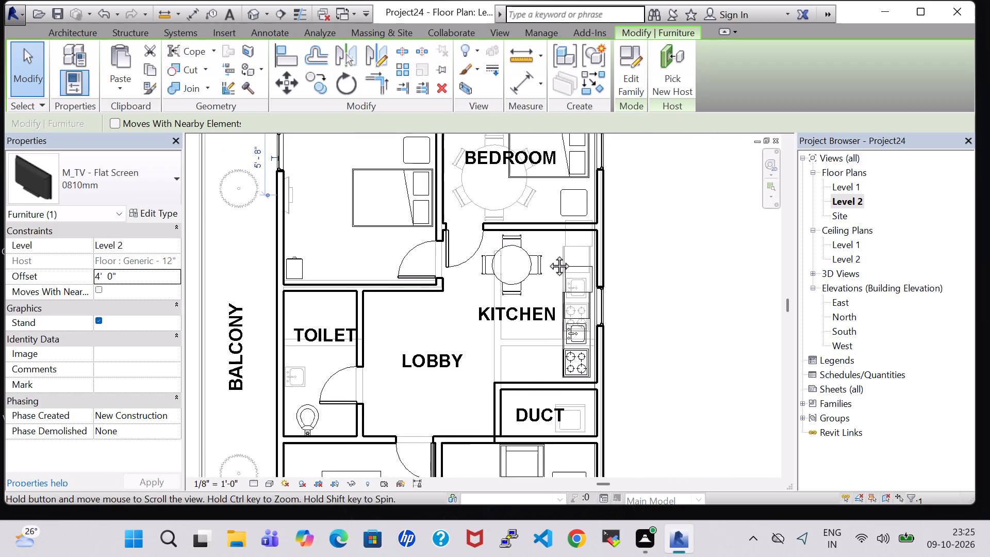
pyautogui.moveTo(548, 254); pyautogui.dragTo(548, 186, button='middle')
pyautogui.click(449, 435)
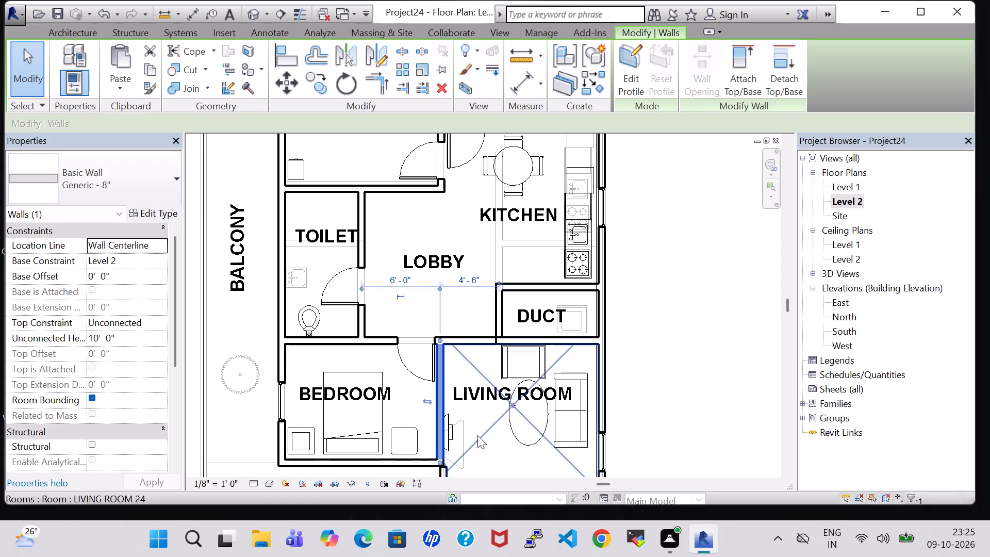
pyautogui.click(477, 435)
pyautogui.click(513, 470)
pyautogui.click(449, 437)
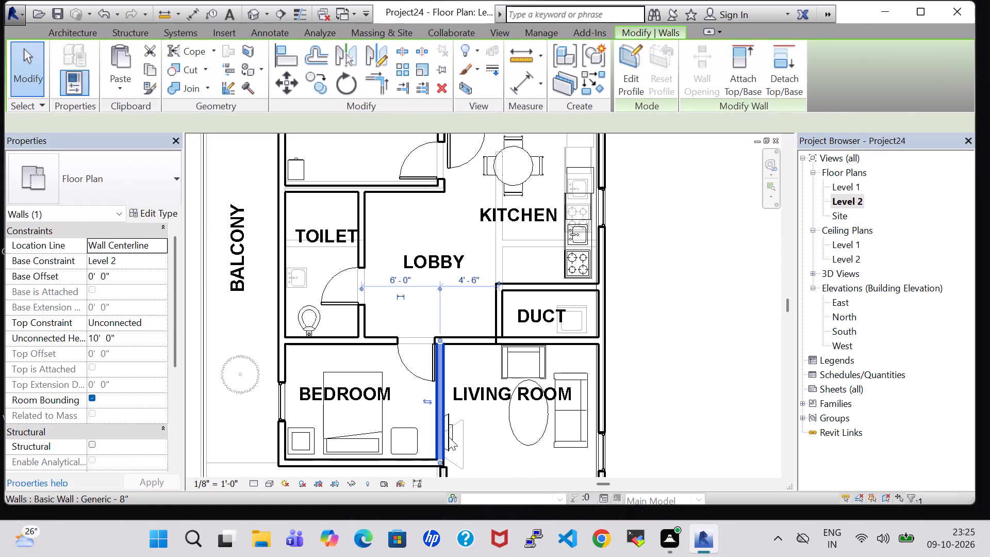
pyautogui.click(489, 450)
pyautogui.click(452, 430)
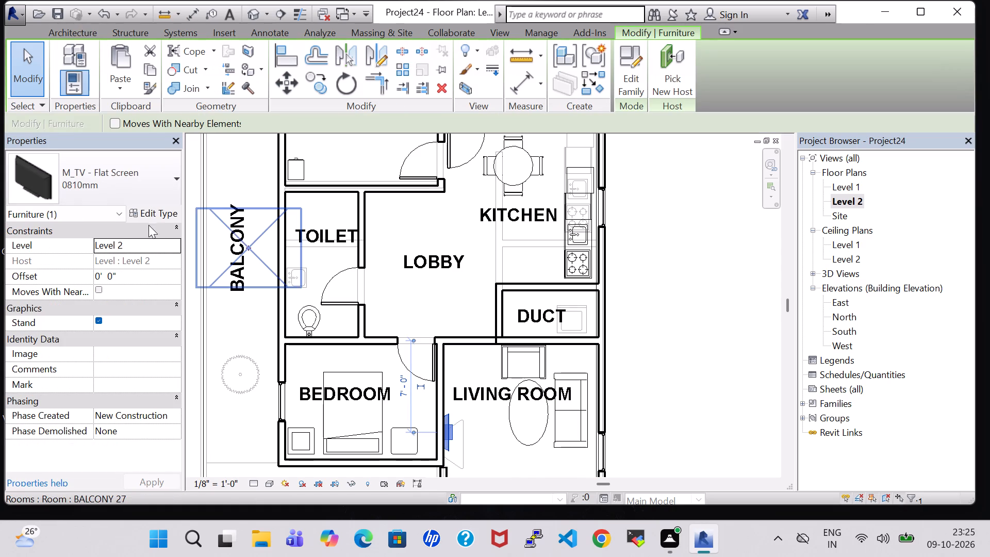
pyautogui.click(105, 273)
pyautogui.press('Left')
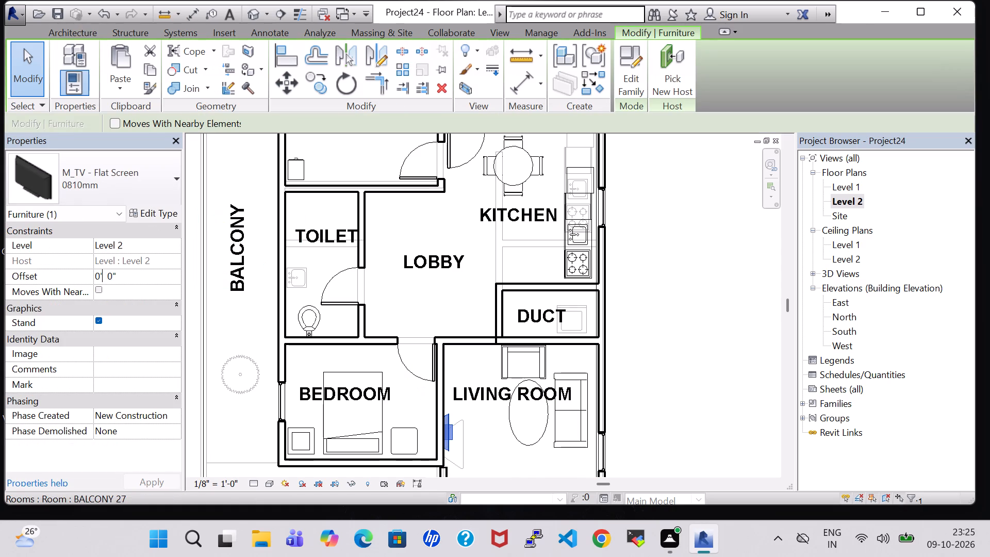
pyautogui.press('Left')
pyautogui.press('BackSpace')
pyautogui.press('4')
pyautogui.press('Return')
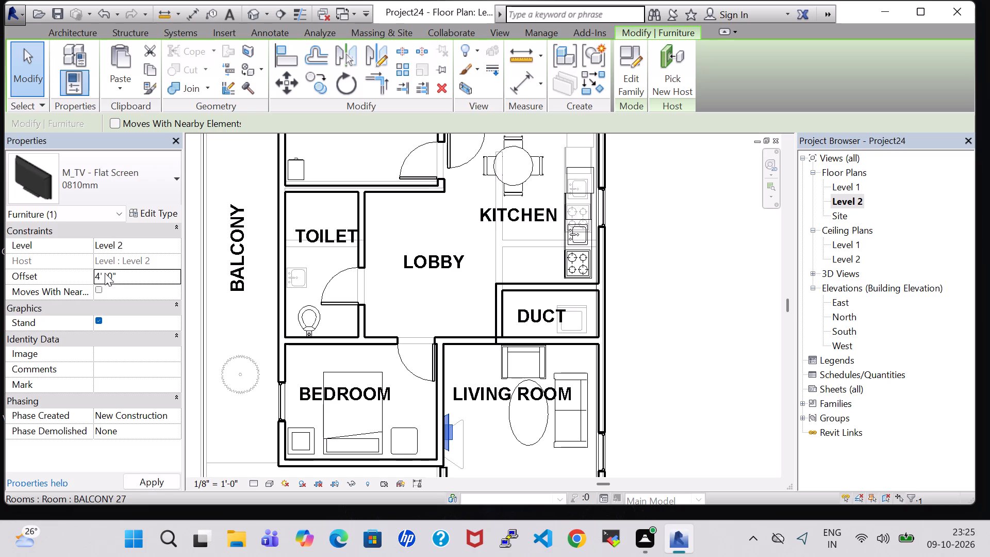
pyautogui.click(142, 484)
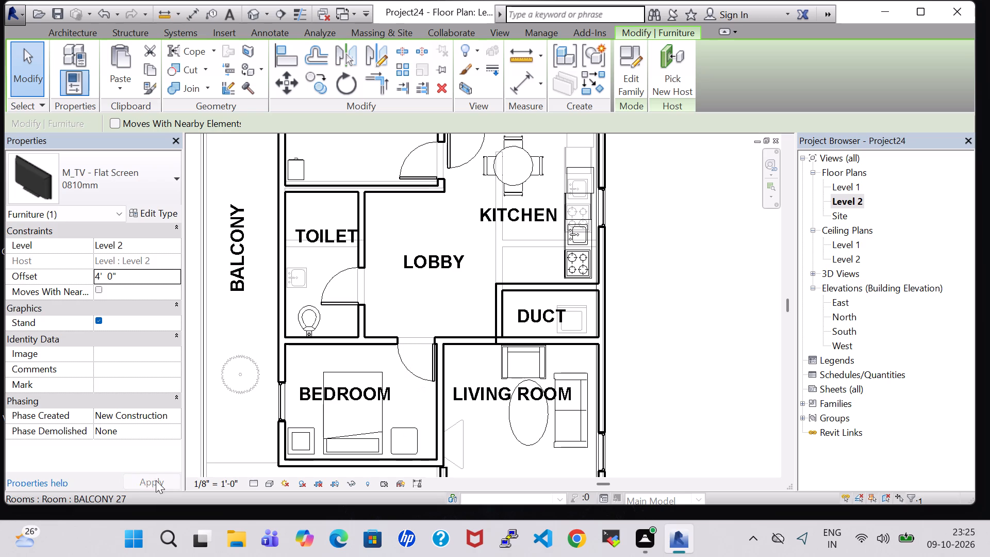
# Examine the exterior of the two-storey model in 3D from above and from the front.
pyautogui.click(254, 14)
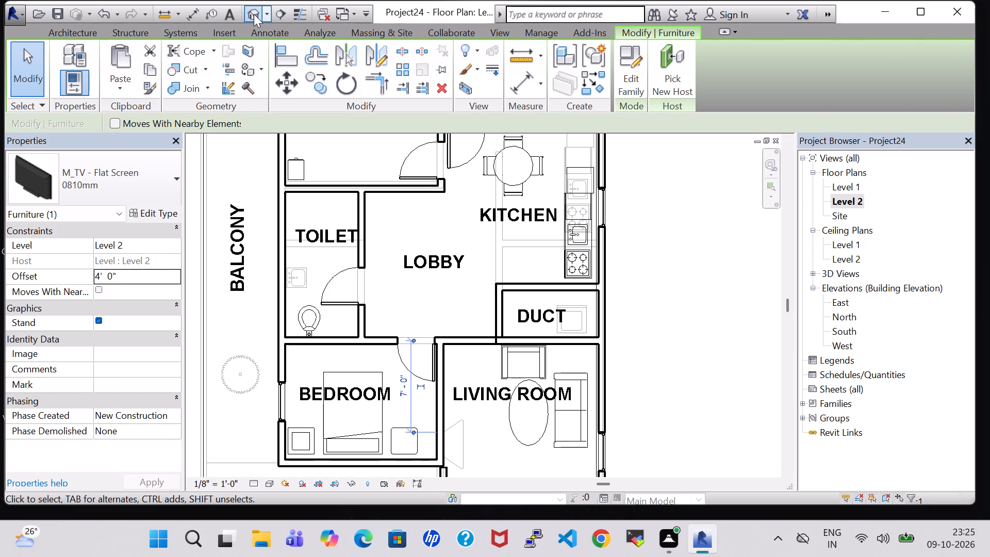
pyautogui.keyDown('shift'); pyautogui.scroll(1, 294, 314); pyautogui.keyUp('shift')
pyautogui.keyDown('shift'); pyautogui.moveTo(294, 314); pyautogui.dragTo(387, 334, button='middle'); pyautogui.keyUp('shift')
pyautogui.keyDown('shift'); pyautogui.moveTo(417, 352); pyautogui.dragTo(465, 316, button='middle'); pyautogui.keyUp('shift')
pyautogui.keyDown('shift'); pyautogui.scroll(1, 417, 352); pyautogui.keyUp('shift')
pyautogui.scroll(1, 571, 319)
pyautogui.keyDown('shift'); pyautogui.moveTo(571, 319); pyautogui.dragTo(263, 302, button='middle'); pyautogui.keyUp('shift')
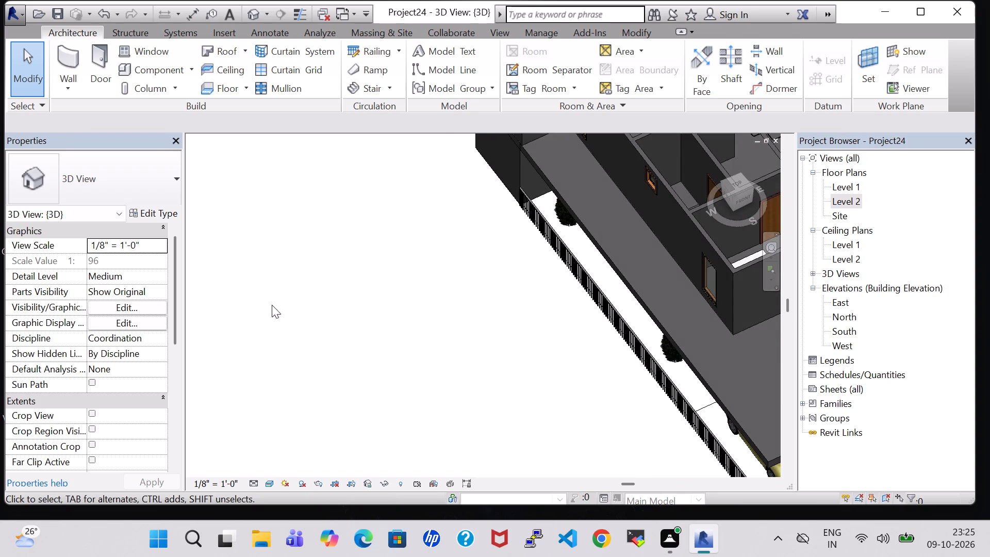
pyautogui.keyDown('shift'); pyautogui.moveTo(618, 352); pyautogui.dragTo(538, 212, button='middle'); pyautogui.keyUp('shift')
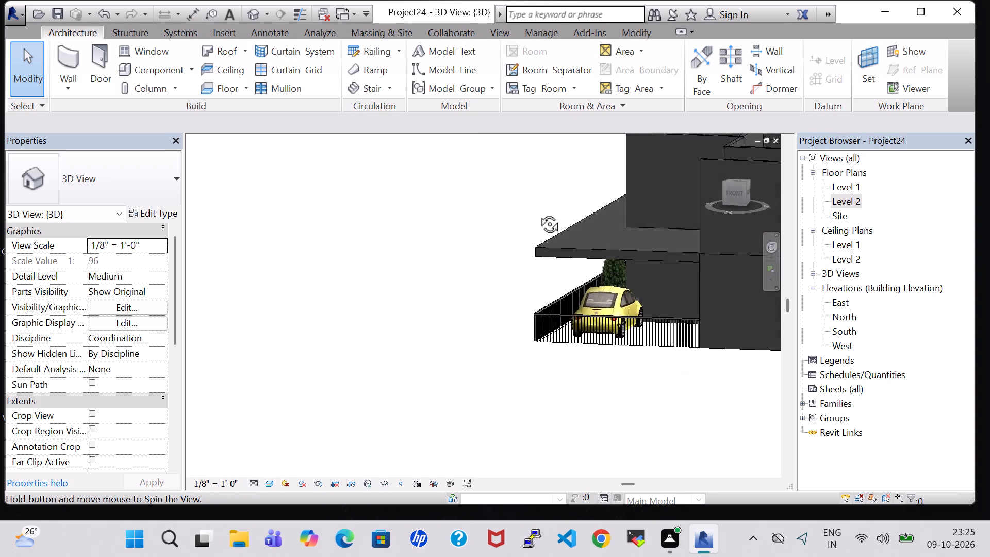
pyautogui.keyDown('shift'); pyautogui.moveTo(538, 212); pyautogui.dragTo(577, 182, button='middle'); pyautogui.keyUp('shift')
pyautogui.keyDown('shift'); pyautogui.middleClick(577, 182); pyautogui.keyUp('shift')
pyautogui.keyDown('shift'); pyautogui.moveTo(577, 182); pyautogui.dragTo(577, 251, button='middle'); pyautogui.keyUp('shift')
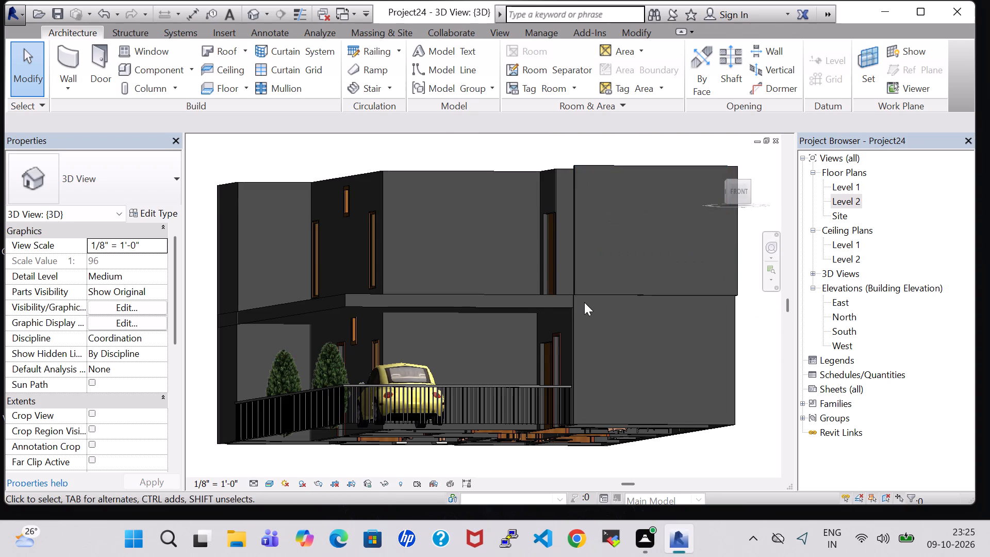
pyautogui.scroll(-2, 584, 303)
pyautogui.keyDown('shift'); pyautogui.moveTo(707, 277); pyautogui.dragTo(708, 317, button='middle'); pyautogui.keyUp('shift')
# Create a Generic - 12" floor on Level 1 with a rectangular boundary from the upper TOILET's outer corner to the STORE's opposite outer corner by the LIVING ROOM.
pyautogui.doubleClick(842, 187)
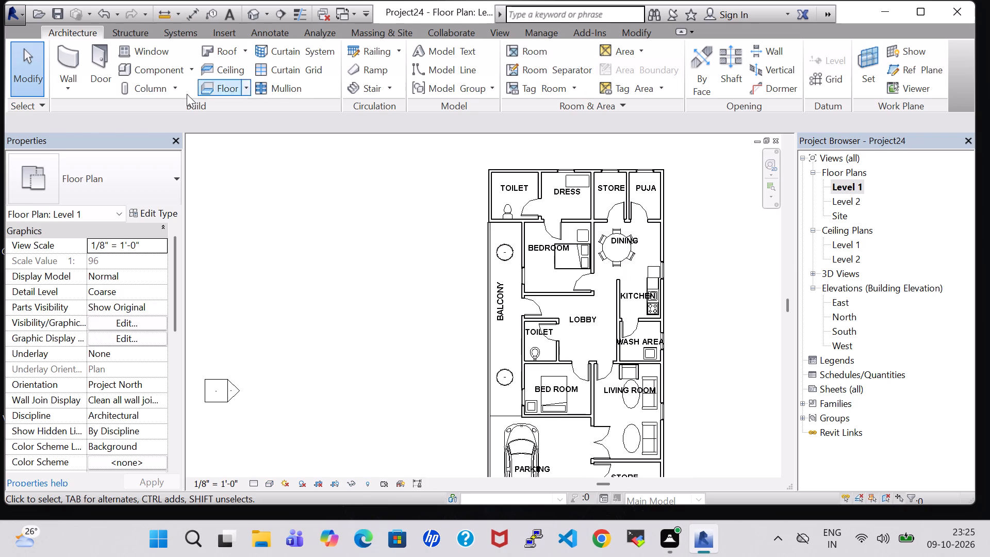
pyautogui.click(209, 91)
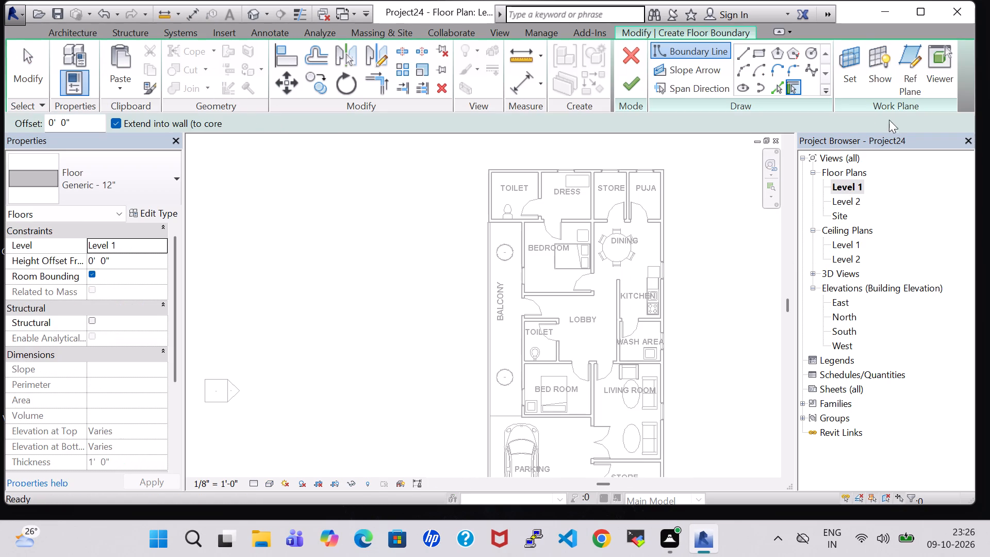
pyautogui.click(758, 55)
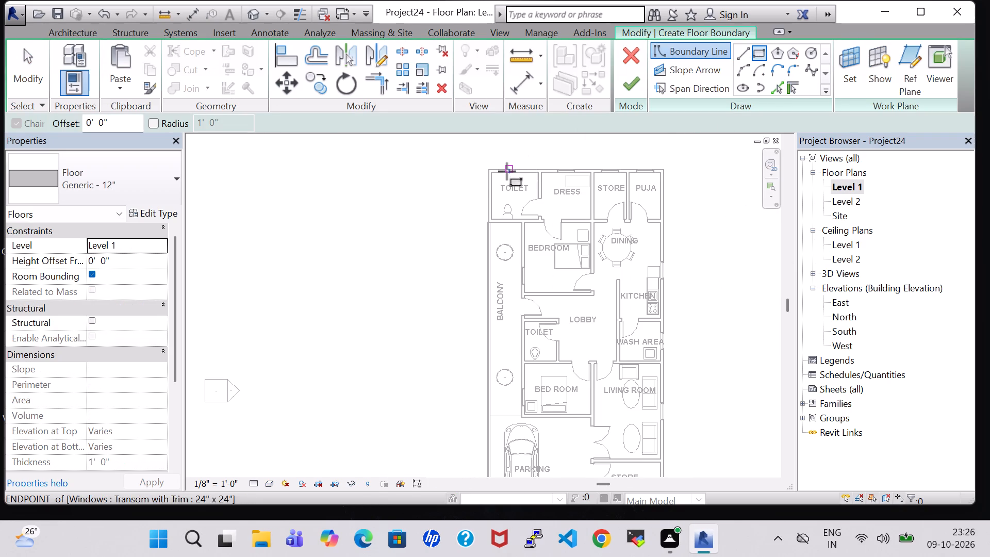
pyautogui.click(488, 173)
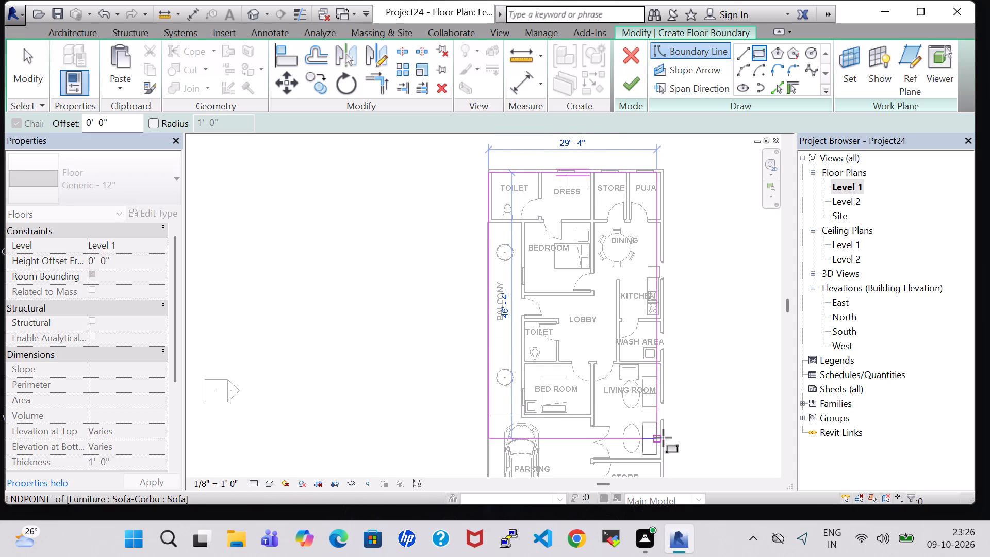
pyautogui.moveTo(663, 441); pyautogui.dragTo(652, 329, button='middle')
pyautogui.scroll(1, 663, 441)
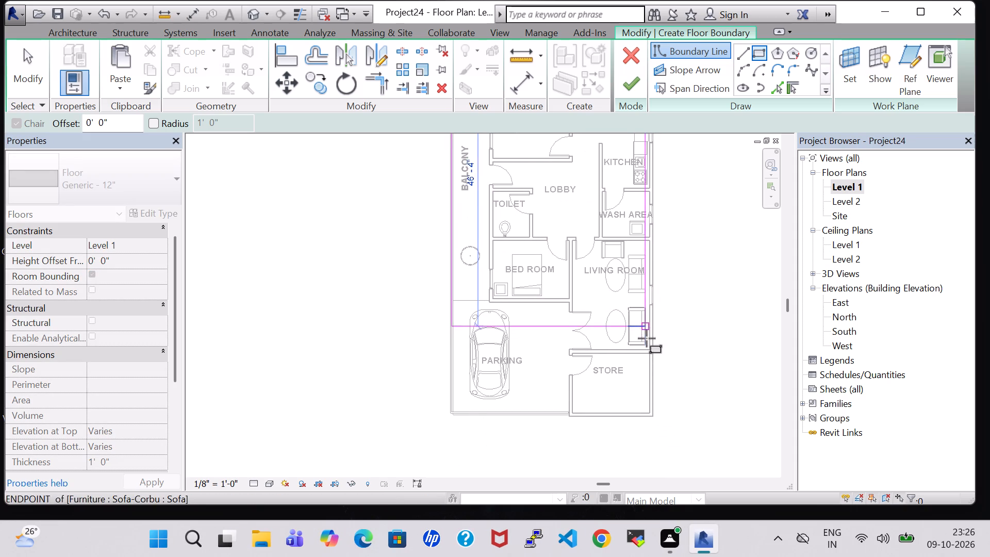
pyautogui.click(652, 416)
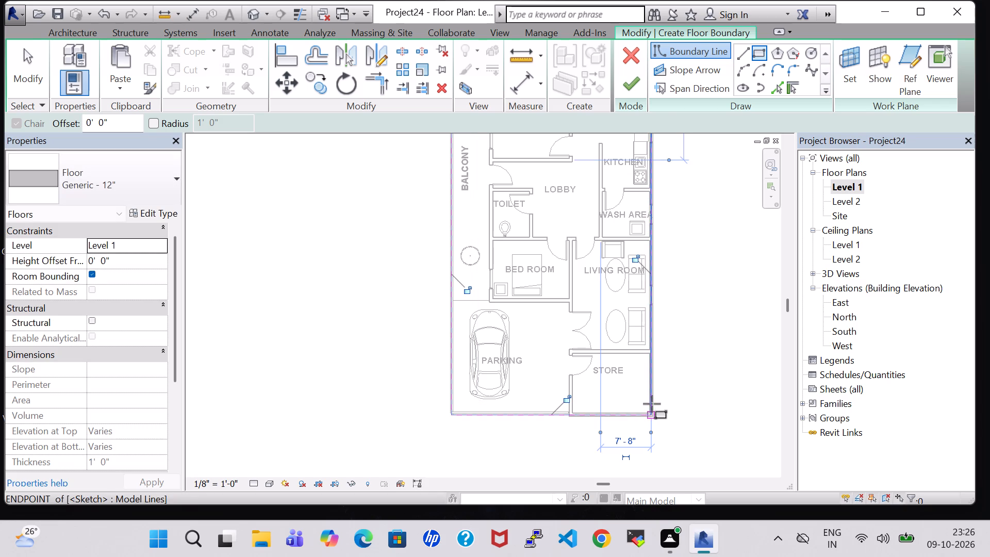
pyautogui.click(630, 84)
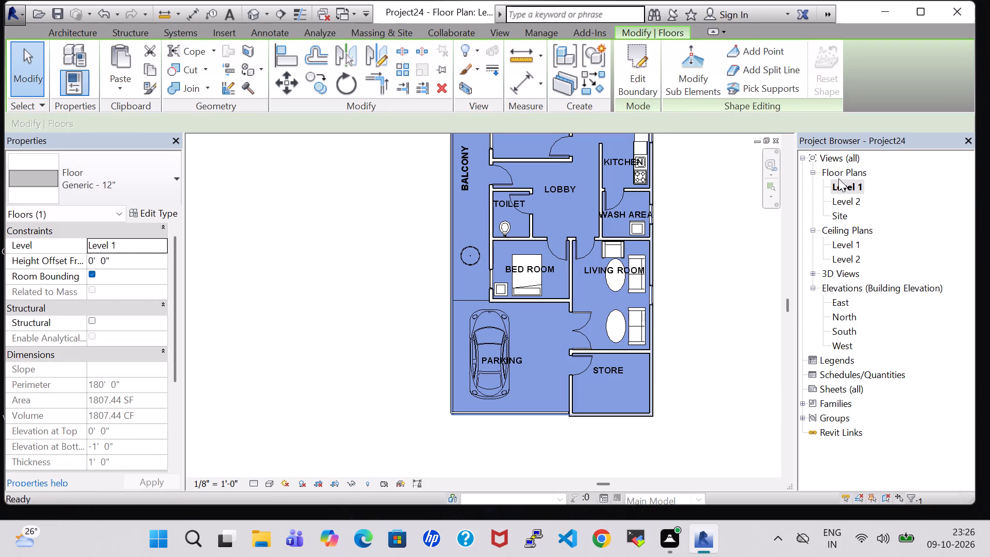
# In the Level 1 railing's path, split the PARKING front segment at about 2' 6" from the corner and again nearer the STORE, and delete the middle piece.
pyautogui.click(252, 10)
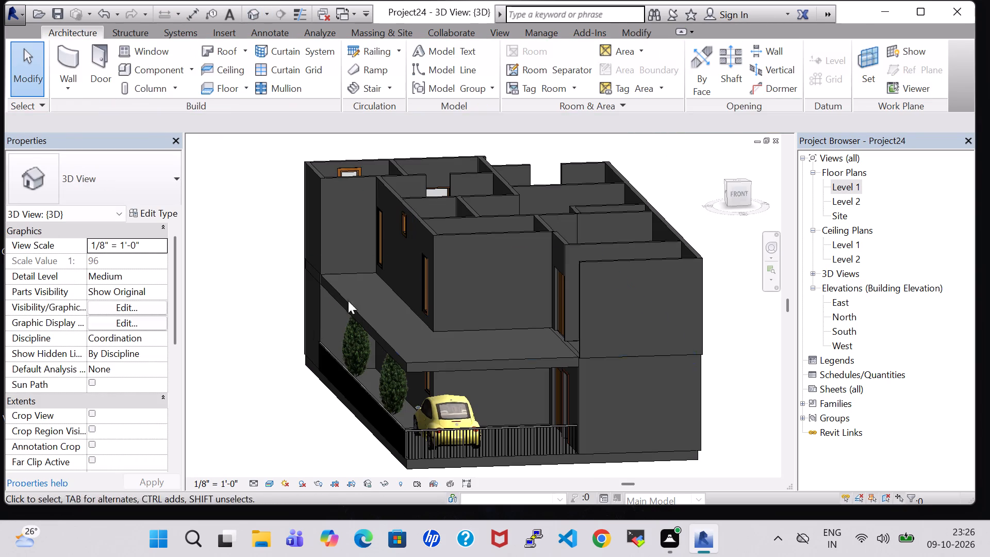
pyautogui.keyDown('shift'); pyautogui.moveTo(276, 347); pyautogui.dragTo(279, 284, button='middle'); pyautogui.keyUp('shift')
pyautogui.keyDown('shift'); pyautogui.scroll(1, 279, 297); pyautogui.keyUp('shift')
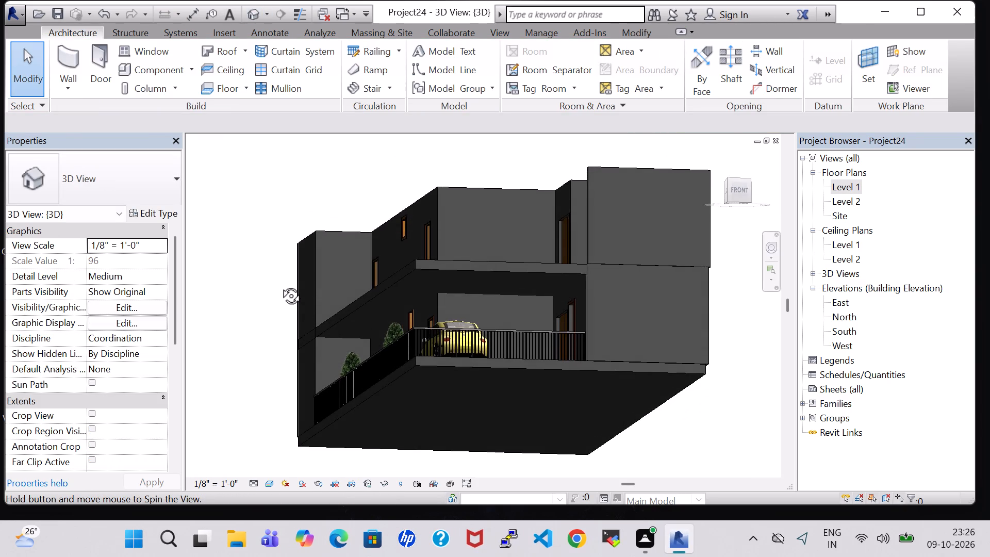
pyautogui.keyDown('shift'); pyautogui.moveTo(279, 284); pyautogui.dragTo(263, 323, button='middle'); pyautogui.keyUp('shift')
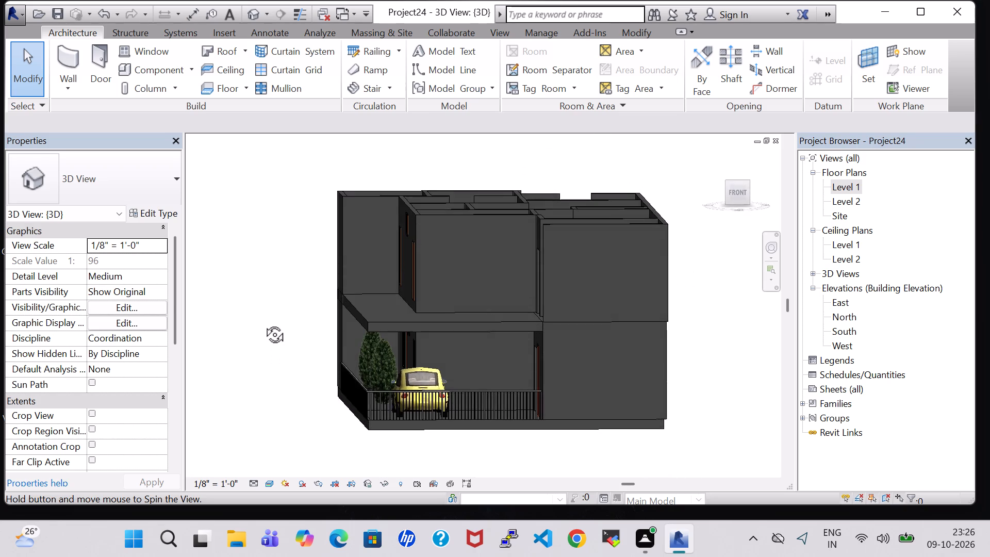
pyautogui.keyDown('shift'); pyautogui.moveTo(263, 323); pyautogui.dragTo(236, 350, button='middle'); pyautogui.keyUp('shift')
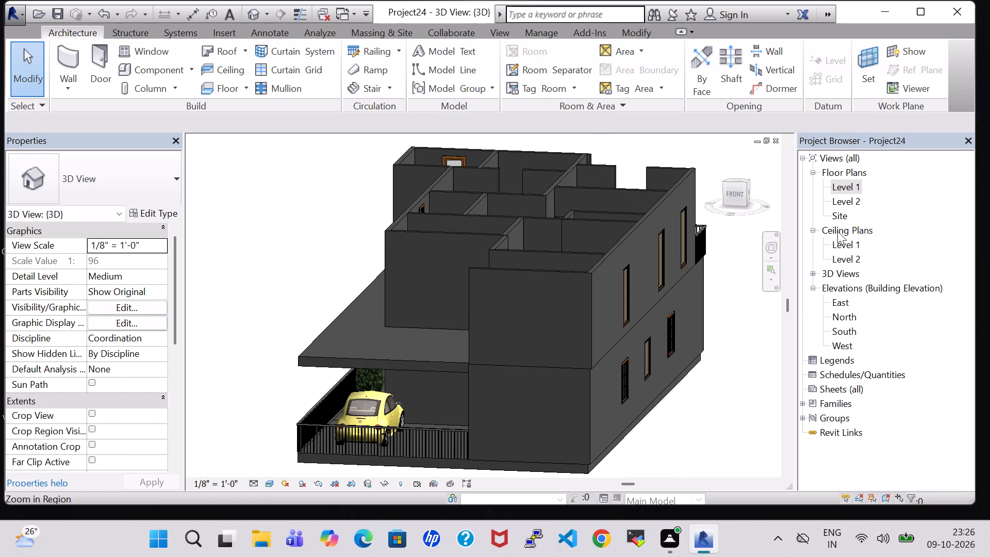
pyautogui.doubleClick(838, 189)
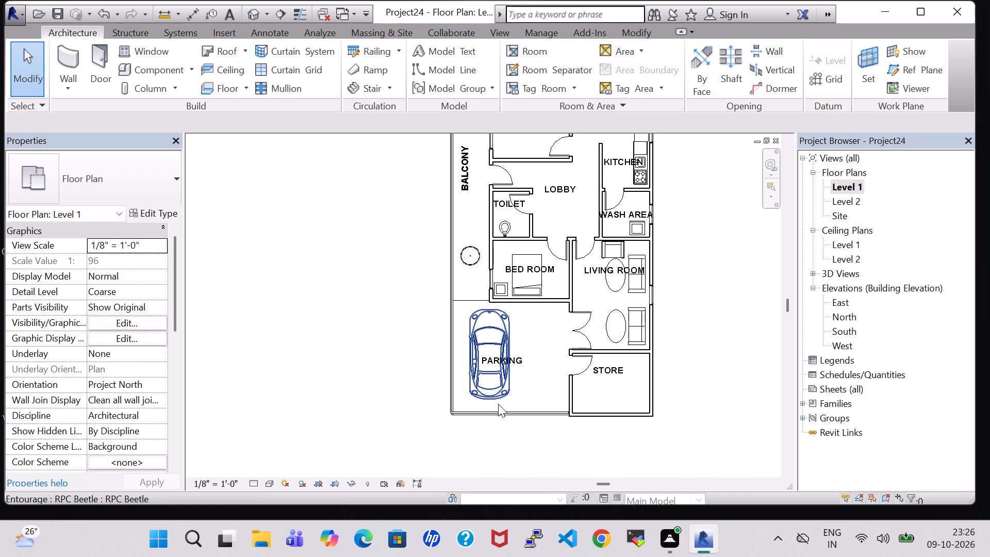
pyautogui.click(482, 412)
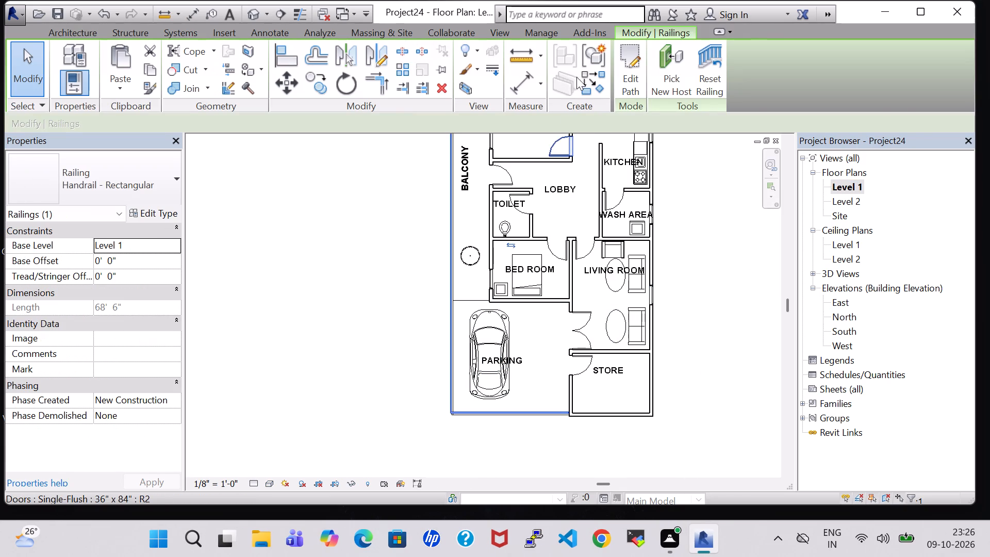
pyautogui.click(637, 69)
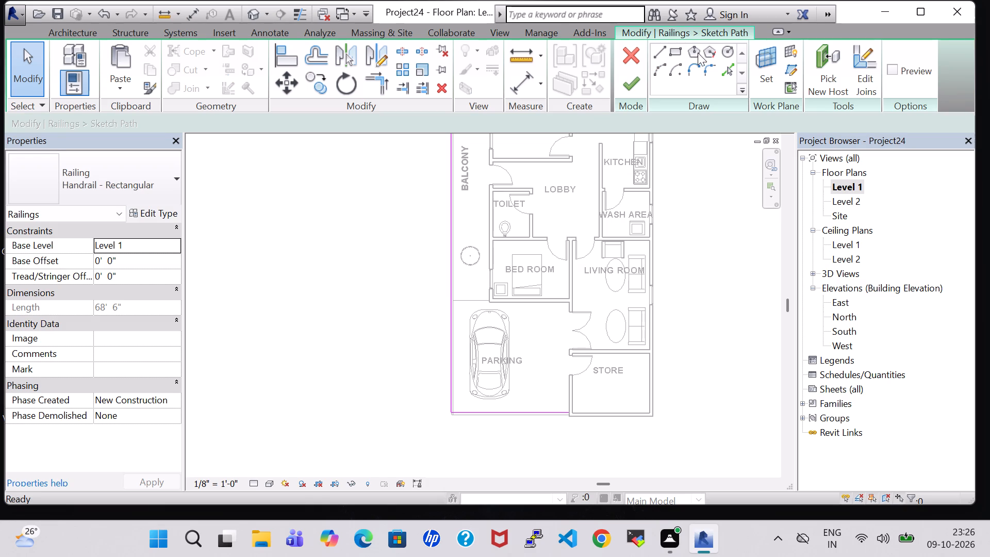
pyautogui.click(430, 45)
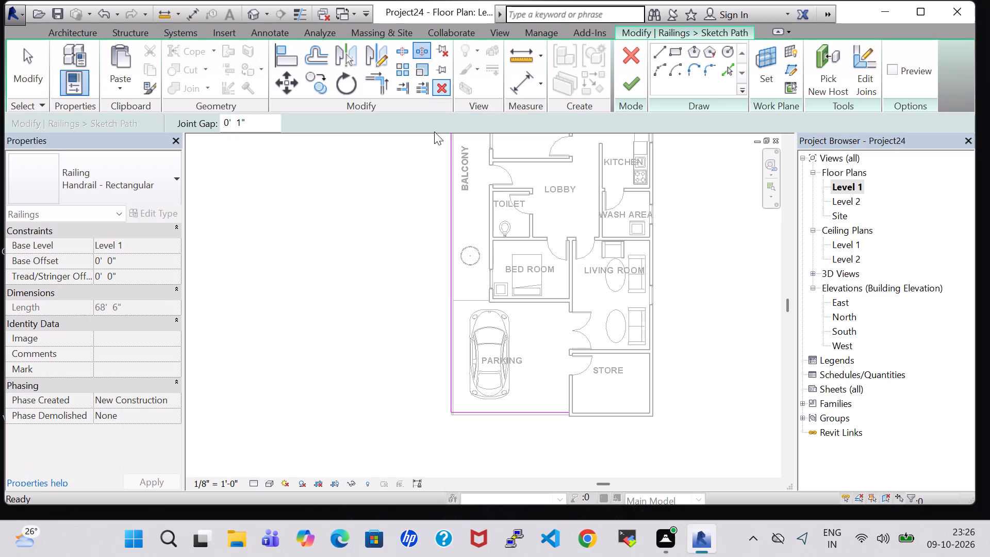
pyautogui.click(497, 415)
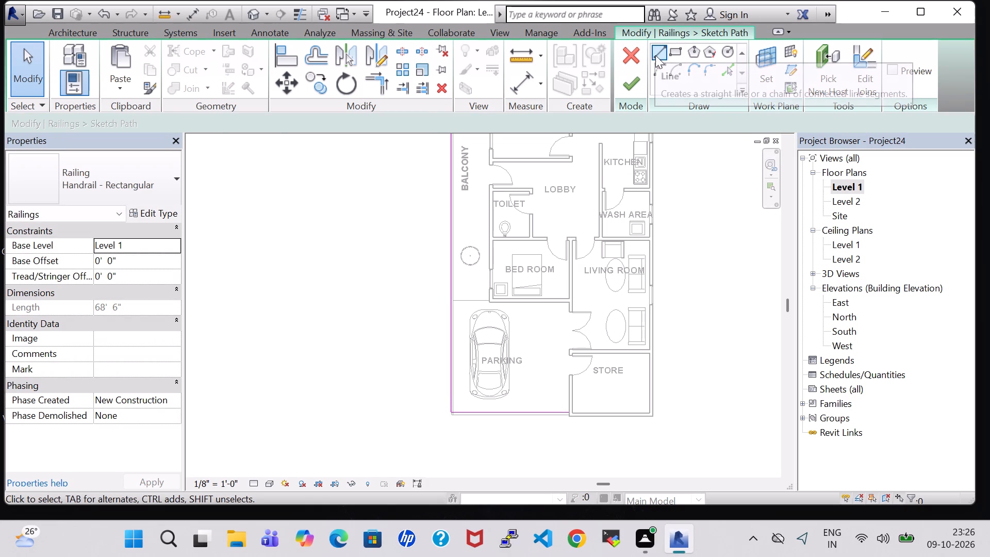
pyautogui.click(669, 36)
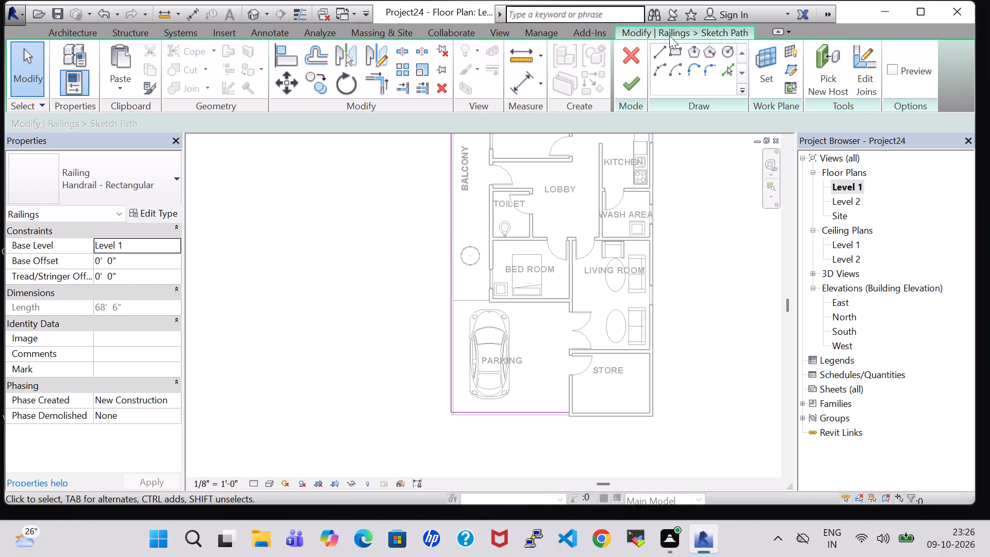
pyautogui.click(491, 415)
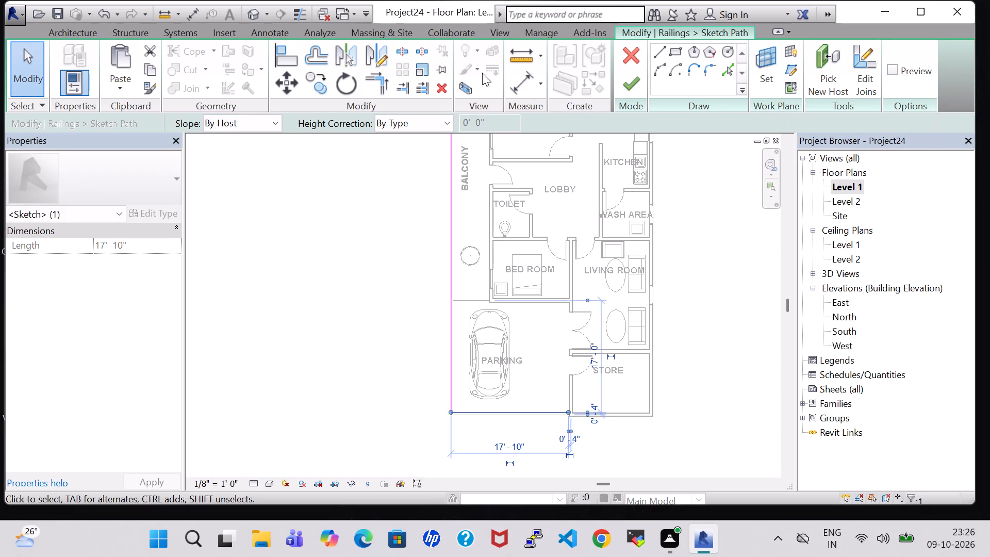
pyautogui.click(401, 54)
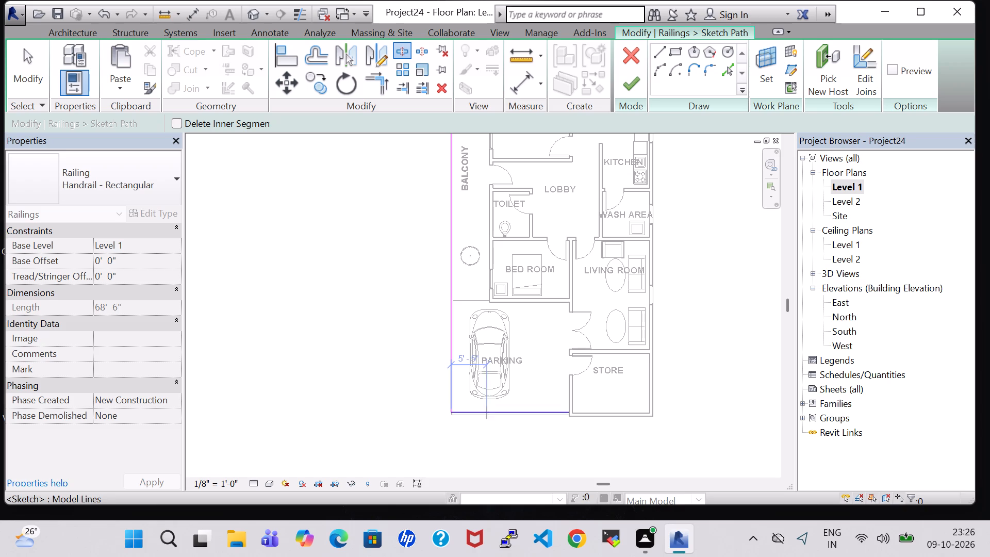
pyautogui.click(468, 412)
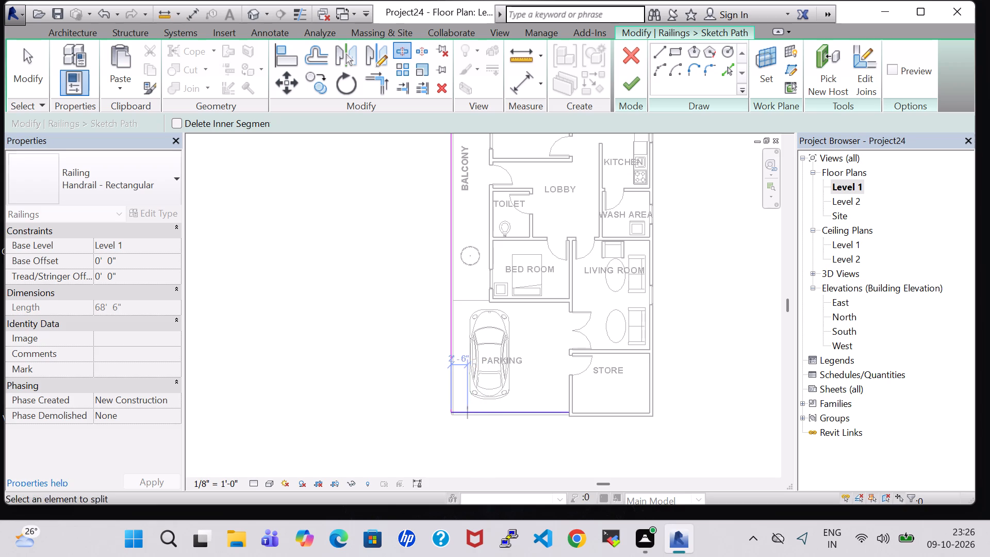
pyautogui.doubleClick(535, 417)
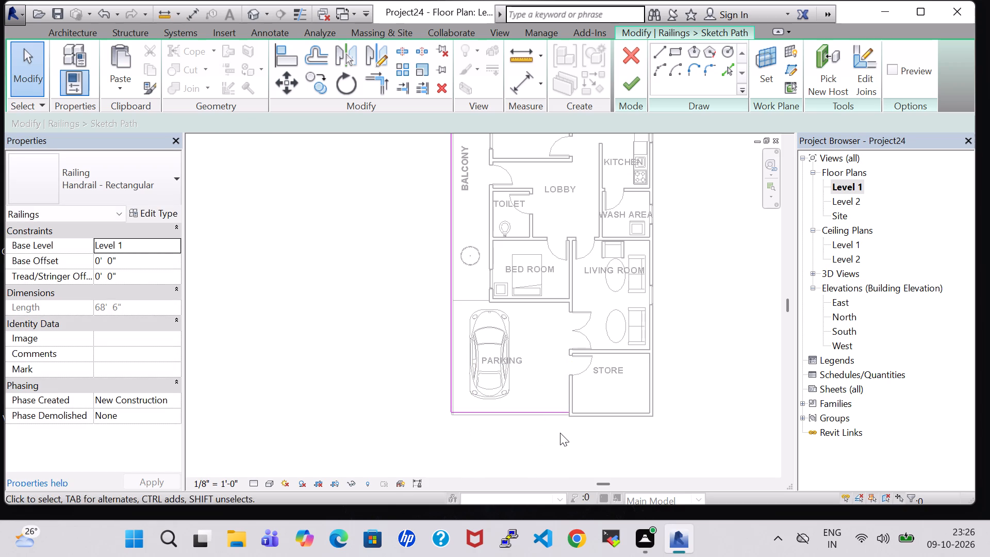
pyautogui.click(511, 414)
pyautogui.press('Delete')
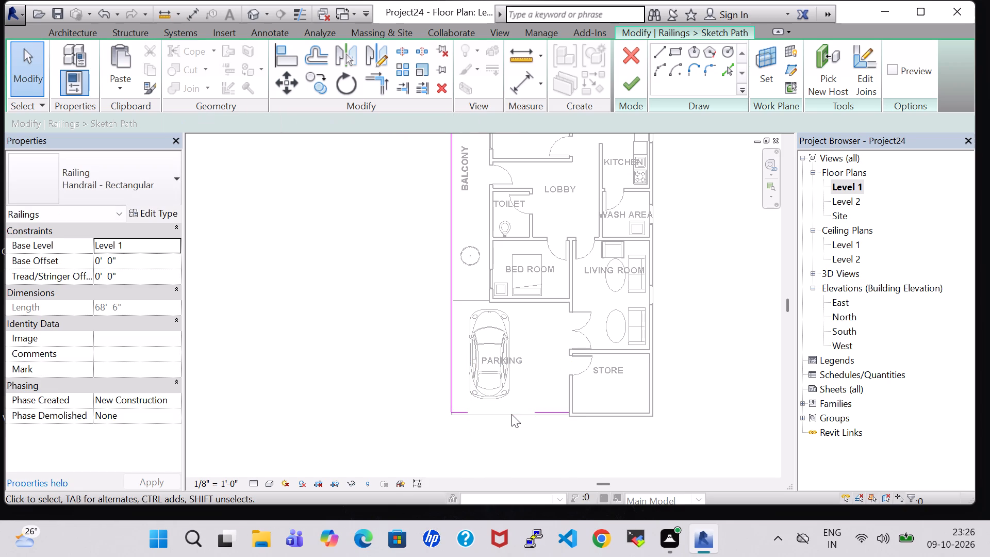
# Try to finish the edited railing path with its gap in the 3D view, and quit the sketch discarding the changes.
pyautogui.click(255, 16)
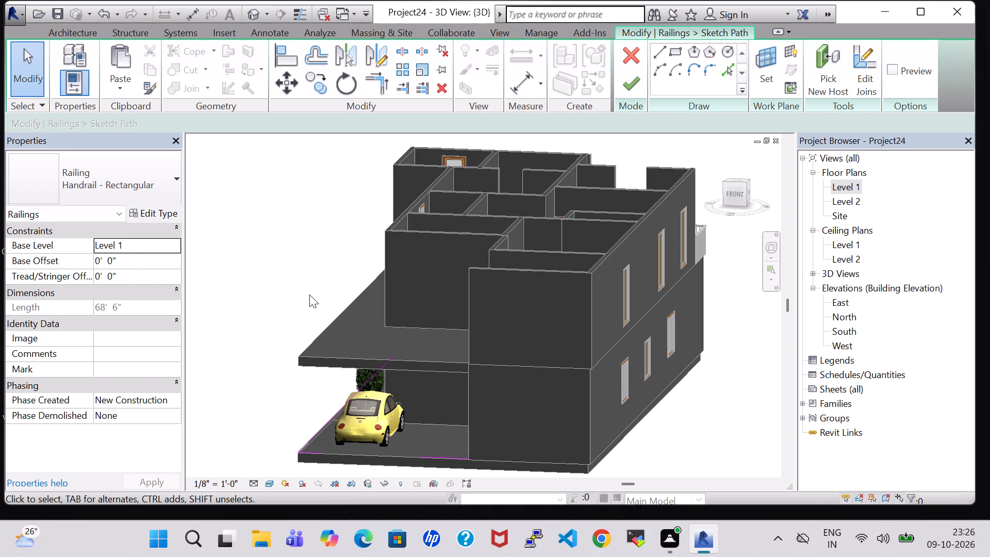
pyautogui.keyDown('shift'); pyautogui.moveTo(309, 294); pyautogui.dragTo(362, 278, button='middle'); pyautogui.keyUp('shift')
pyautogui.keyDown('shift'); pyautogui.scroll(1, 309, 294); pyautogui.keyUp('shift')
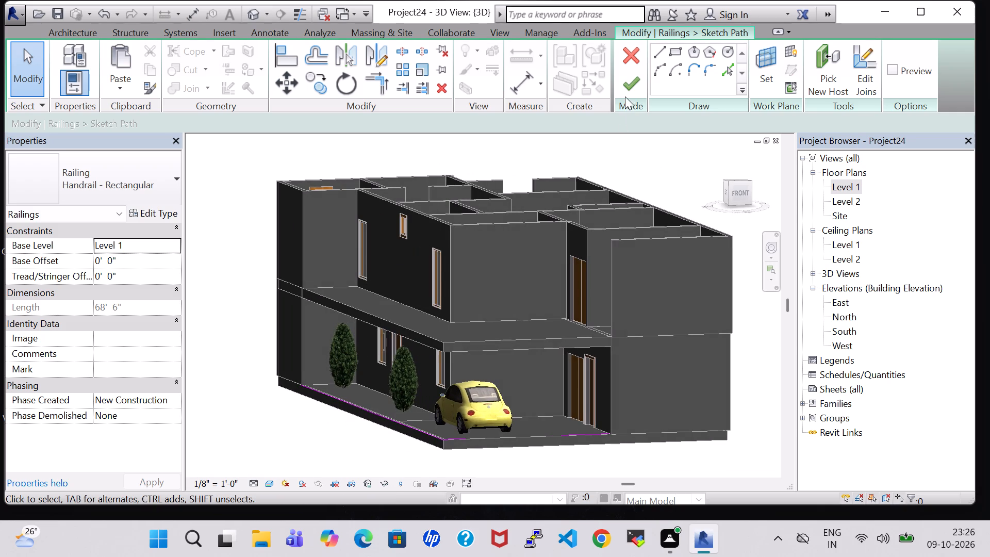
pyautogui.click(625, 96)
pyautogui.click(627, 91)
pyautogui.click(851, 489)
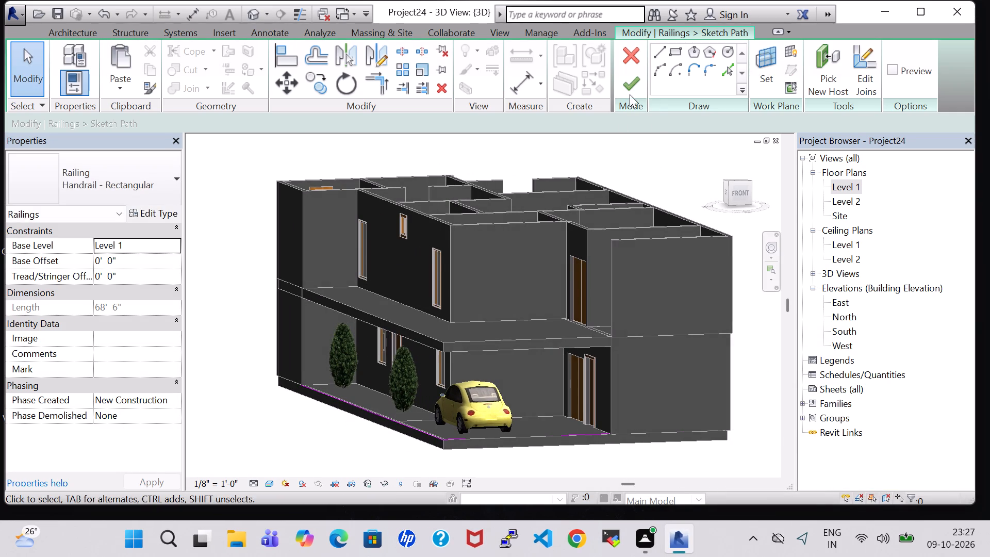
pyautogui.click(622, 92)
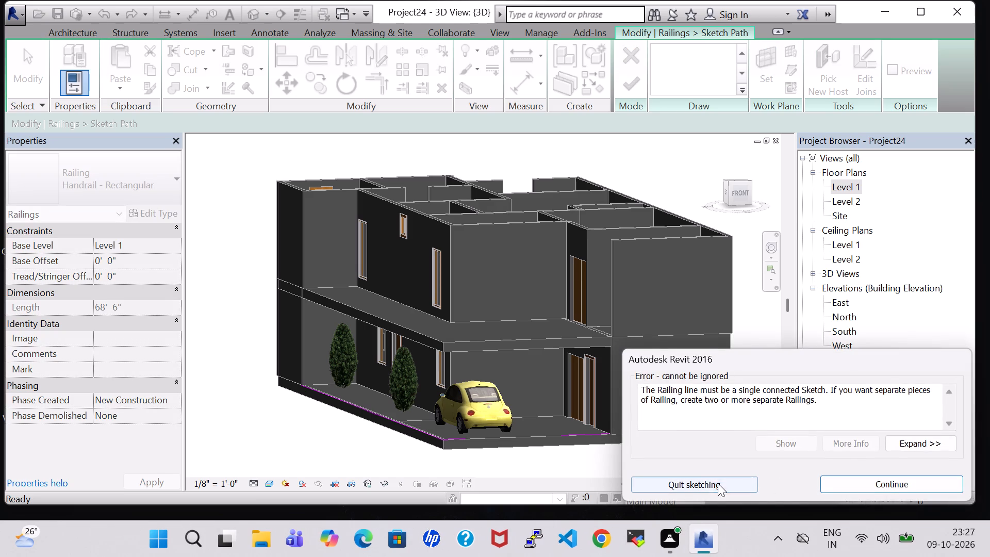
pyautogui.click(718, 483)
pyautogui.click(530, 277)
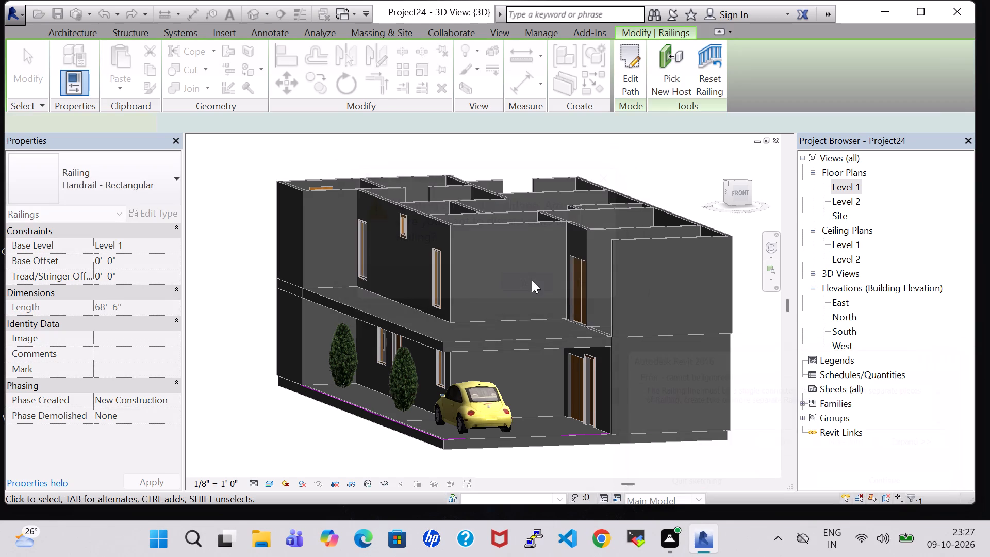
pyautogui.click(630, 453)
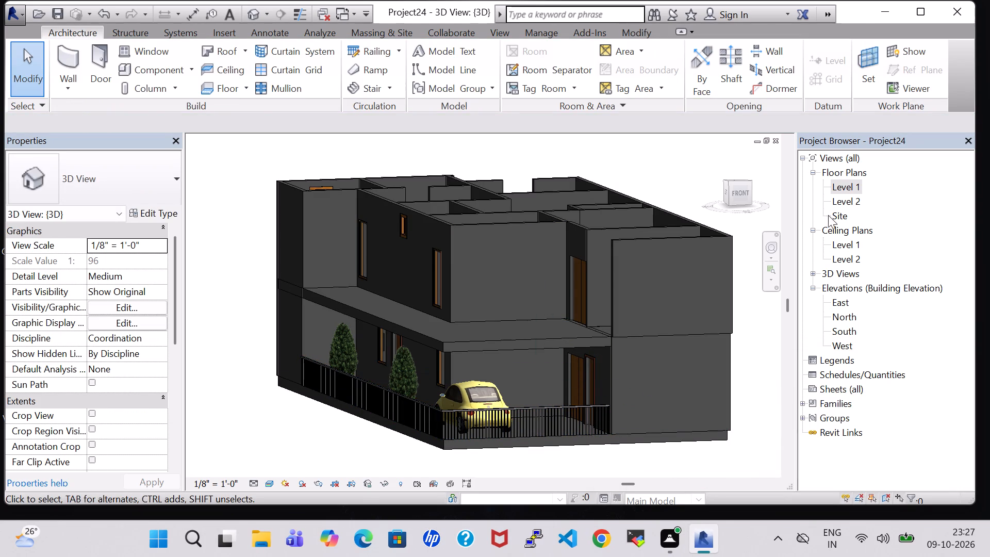
# Open the Level 1 floor plan.
pyautogui.doubleClick(847, 187)
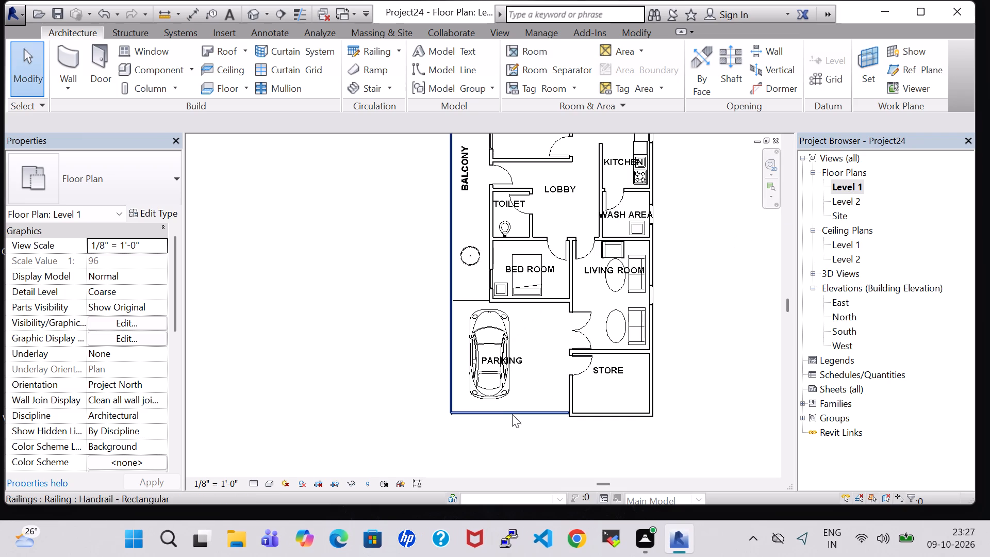
pyautogui.click(502, 412)
pyautogui.click(515, 443)
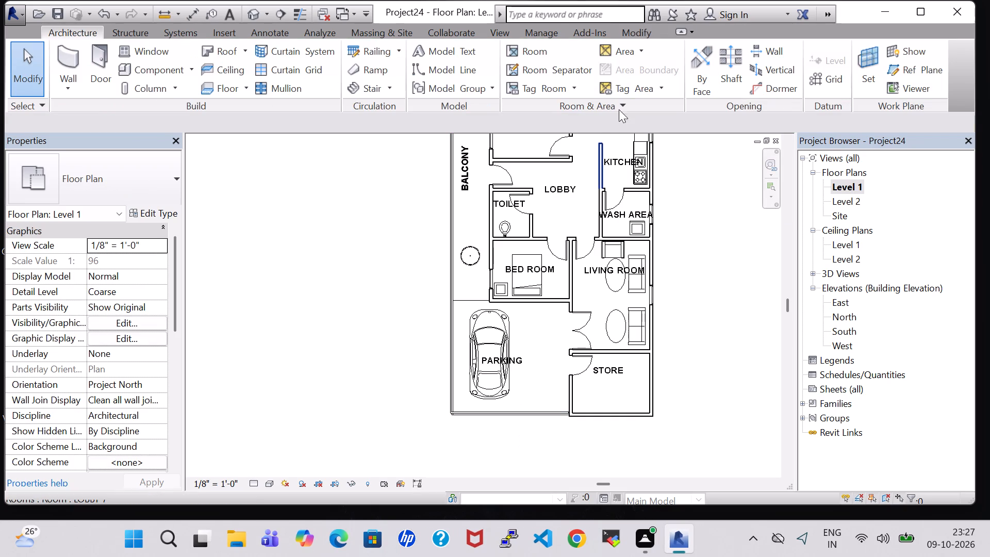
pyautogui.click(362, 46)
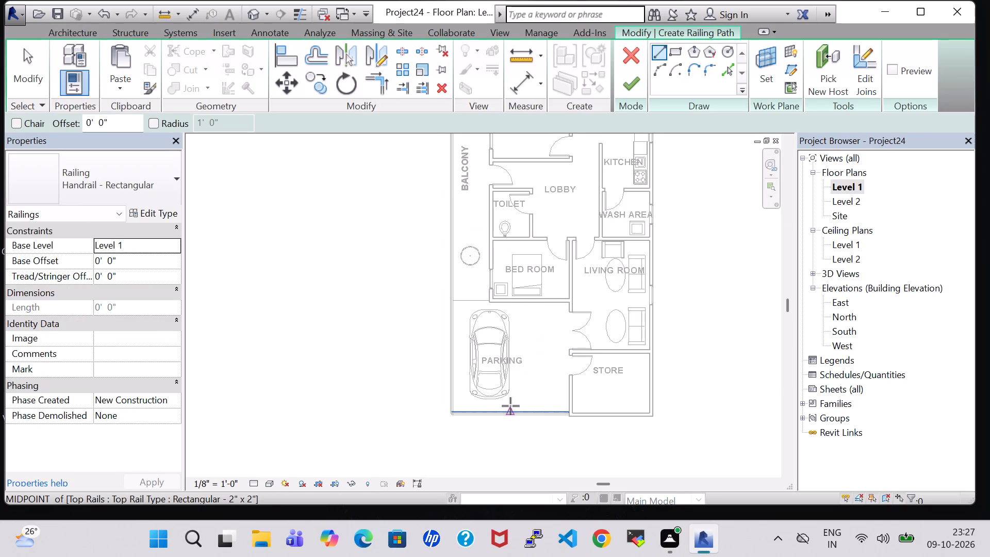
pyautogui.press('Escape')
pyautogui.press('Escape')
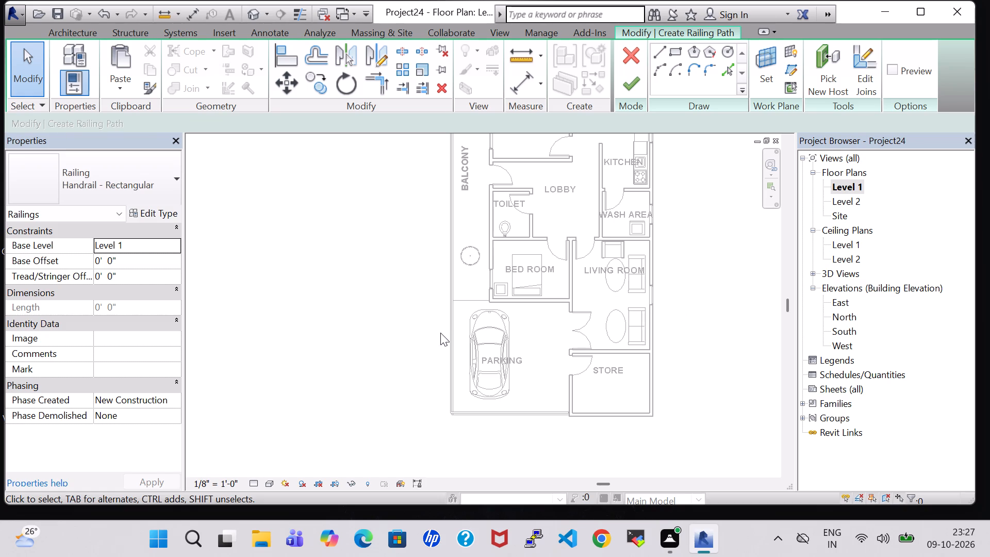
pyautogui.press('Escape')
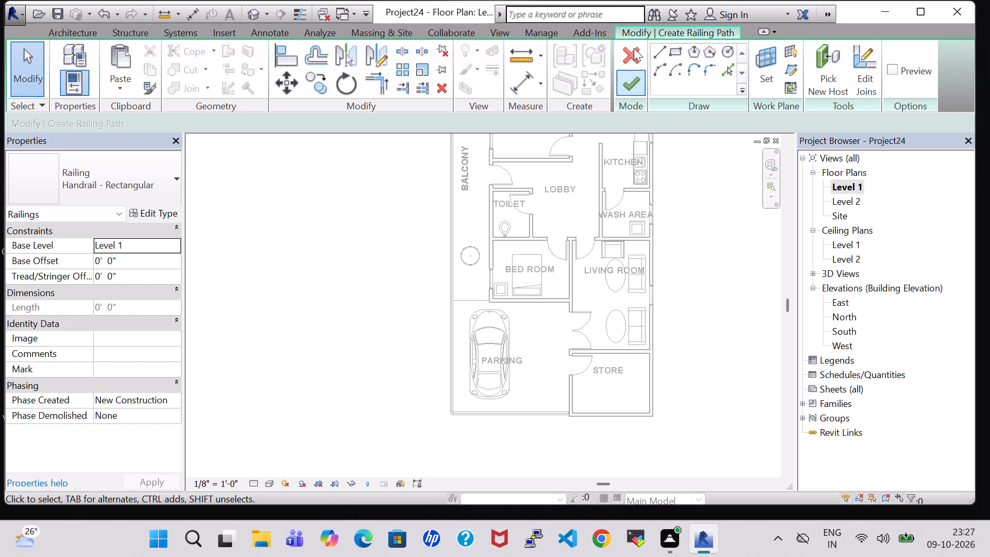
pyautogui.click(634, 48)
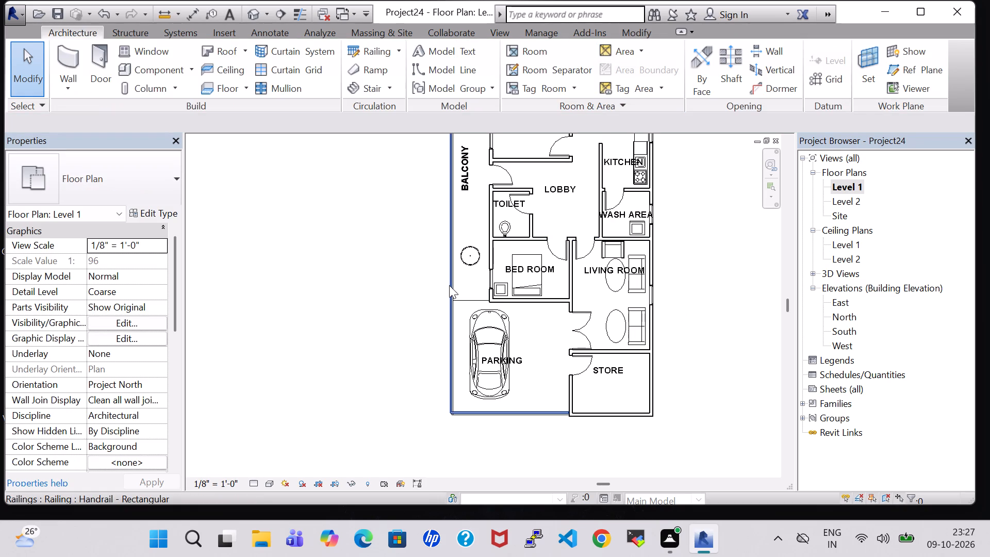
# In the Level 1 railing's path, delete the whole PARKING front segment and finish the sketch.
pyautogui.click(449, 285)
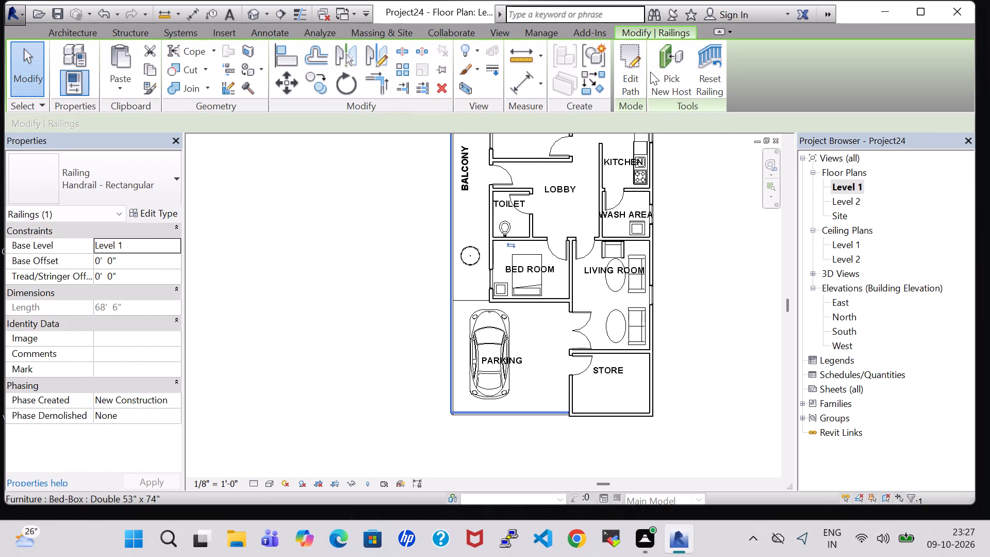
pyautogui.click(634, 72)
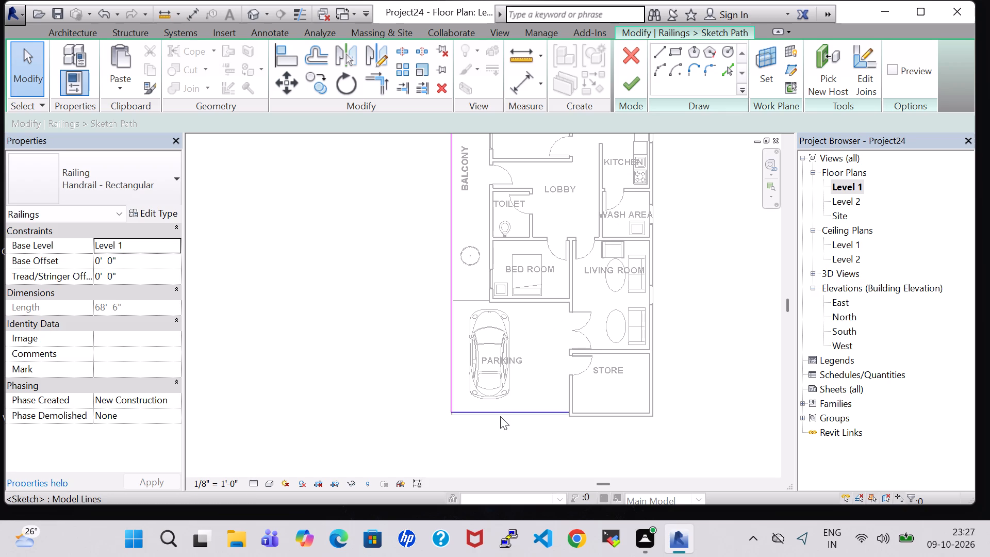
pyautogui.click(499, 411)
pyautogui.press('Delete')
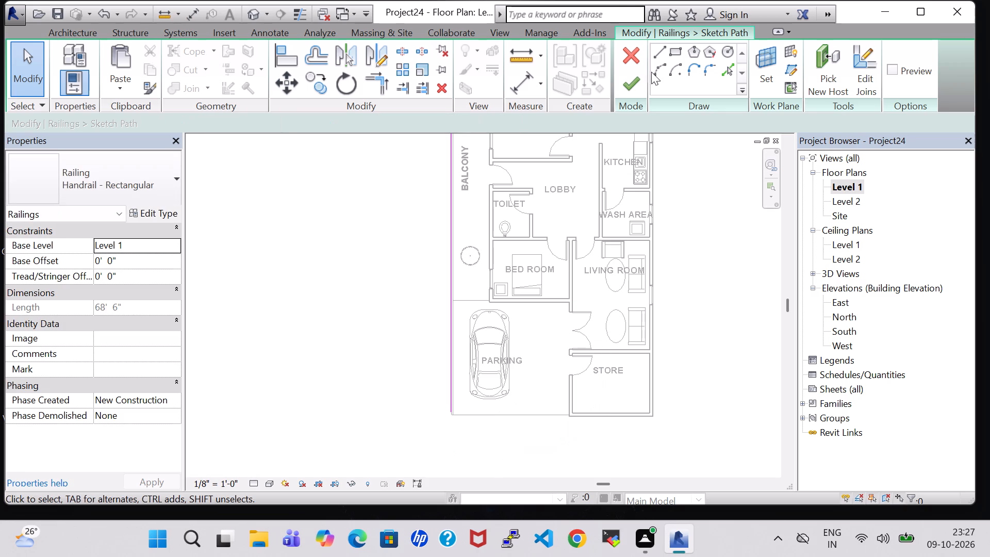
pyautogui.click(631, 94)
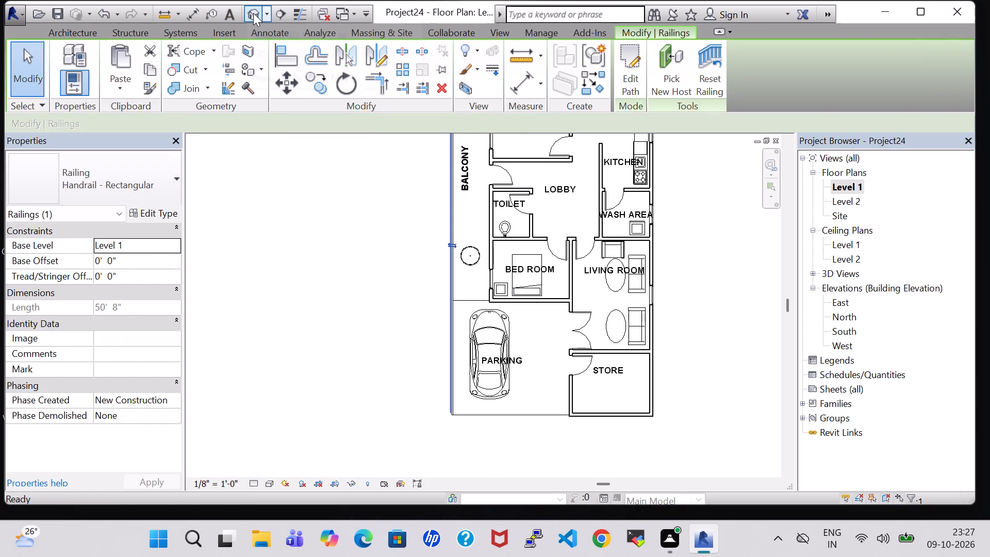
# Examine the model in 3D from the front, above and the balcony side to check the open car entrance.
pyautogui.click(253, 13)
pyautogui.middleClick(746, 334)
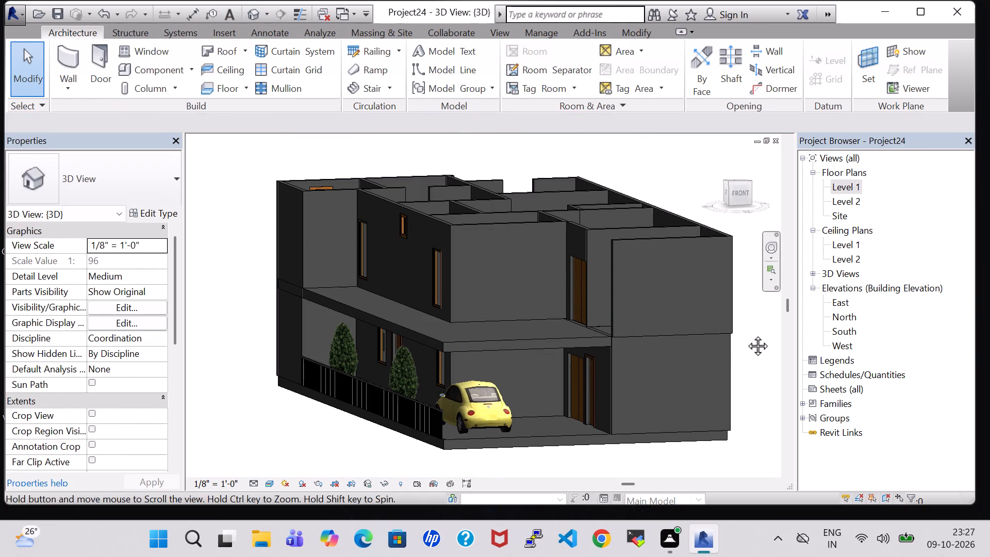
pyautogui.keyDown('shift'); pyautogui.moveTo(746, 334); pyautogui.dragTo(723, 345, button='middle'); pyautogui.keyUp('shift')
pyautogui.scroll(-2, 724, 334)
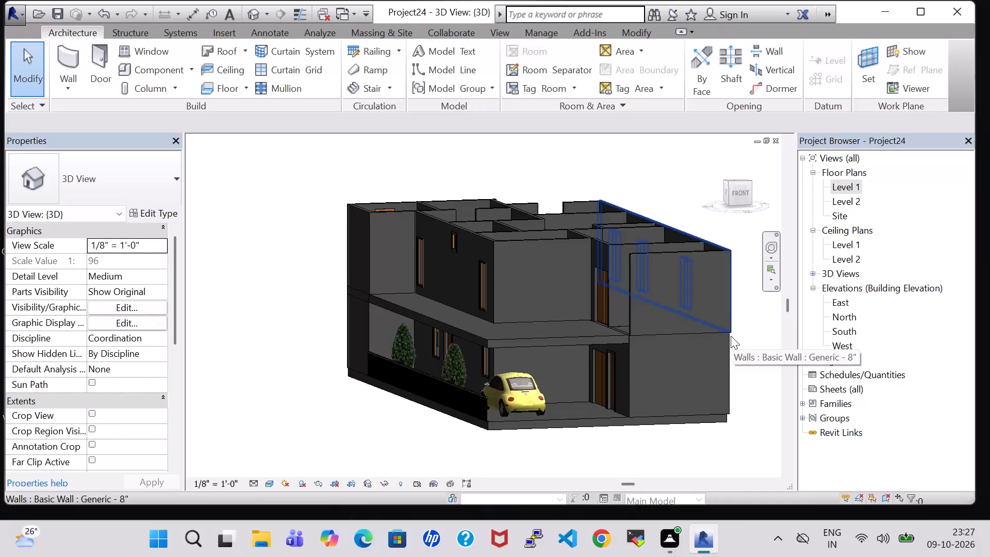
pyautogui.click(744, 380)
pyautogui.keyDown('shift'); pyautogui.moveTo(738, 368); pyautogui.dragTo(704, 451, button='middle'); pyautogui.keyUp('shift')
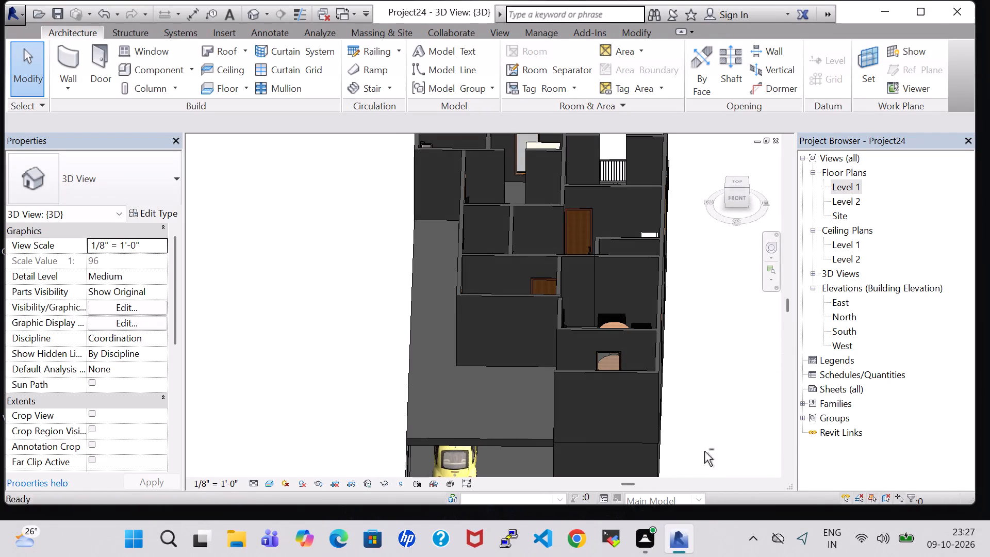
pyautogui.moveTo(273, 358); pyautogui.dragTo(420, 375, button='middle')
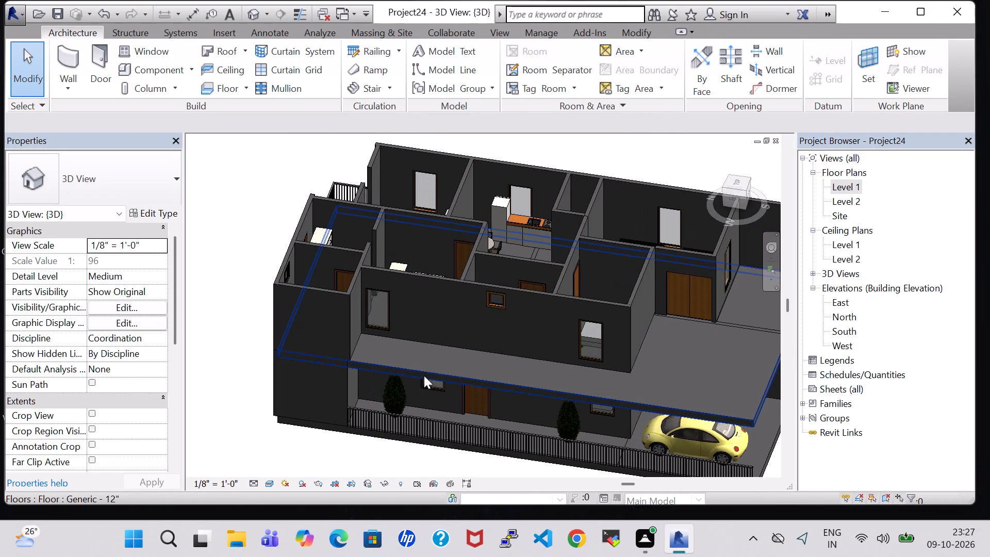
pyautogui.keyDown('shift'); pyautogui.moveTo(425, 375); pyautogui.dragTo(304, 259, button='middle'); pyautogui.keyUp('shift')
pyautogui.keyDown('shift'); pyautogui.scroll(1, 425, 375); pyautogui.keyUp('shift')
pyautogui.keyDown('shift'); pyautogui.middleClick(304, 278); pyautogui.keyUp('shift')
pyautogui.keyDown('shift'); pyautogui.moveTo(304, 283); pyautogui.dragTo(306, 296, button='middle'); pyautogui.keyUp('shift')
pyautogui.keyDown('shift'); pyautogui.moveTo(278, 263); pyautogui.dragTo(283, 270, button='middle'); pyautogui.keyUp('shift')
# On Level 2, create a Handrail - Rectangular railing 50' 9" long on the BALCONY's outer edge, from the upper TOILET corner to the front corner.
pyautogui.doubleClick(842, 201)
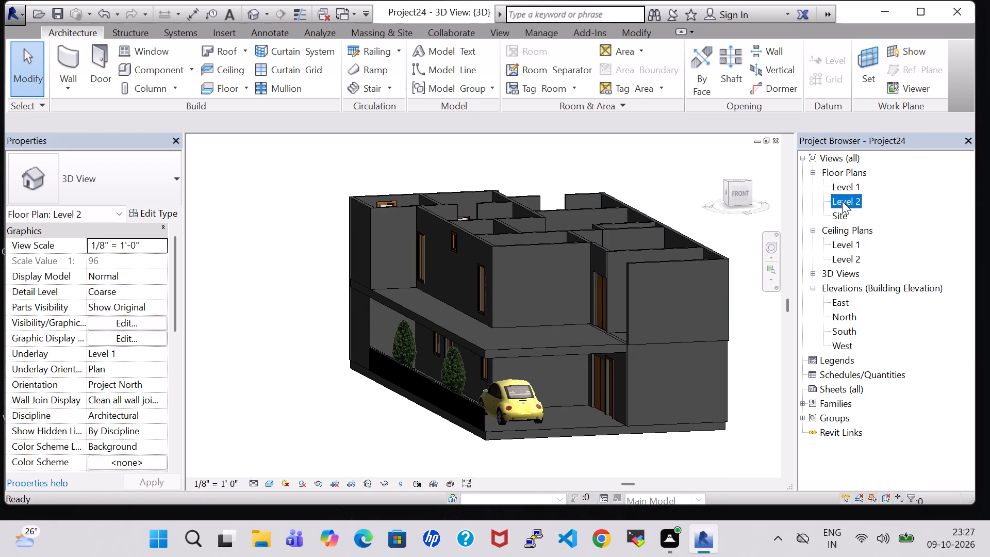
pyautogui.scroll(-4, 635, 269)
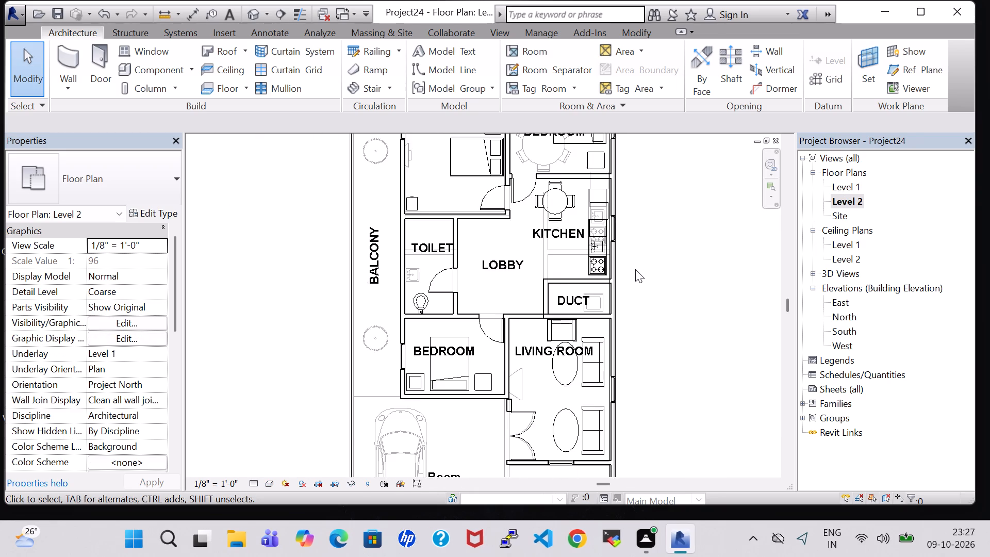
pyautogui.scroll(-2, 635, 269)
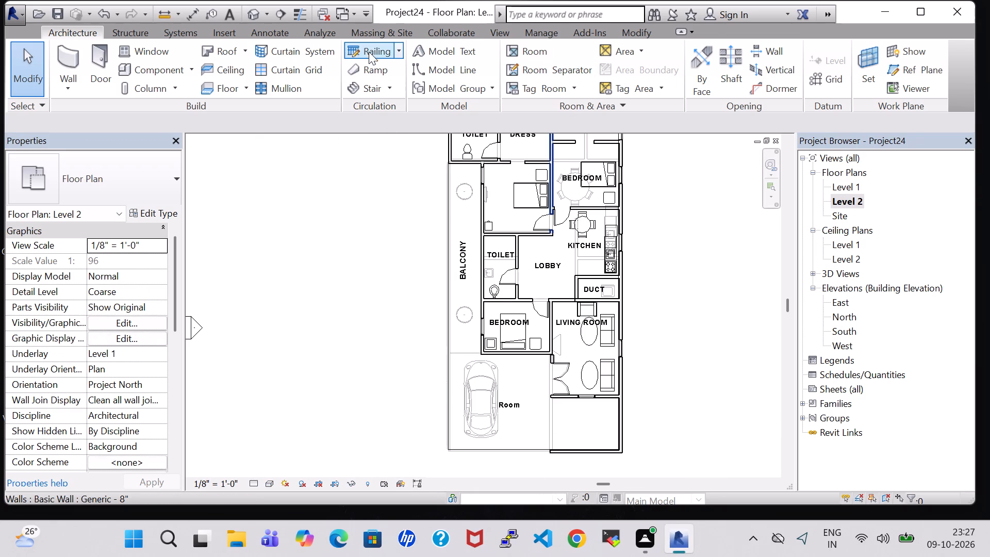
pyautogui.click(371, 53)
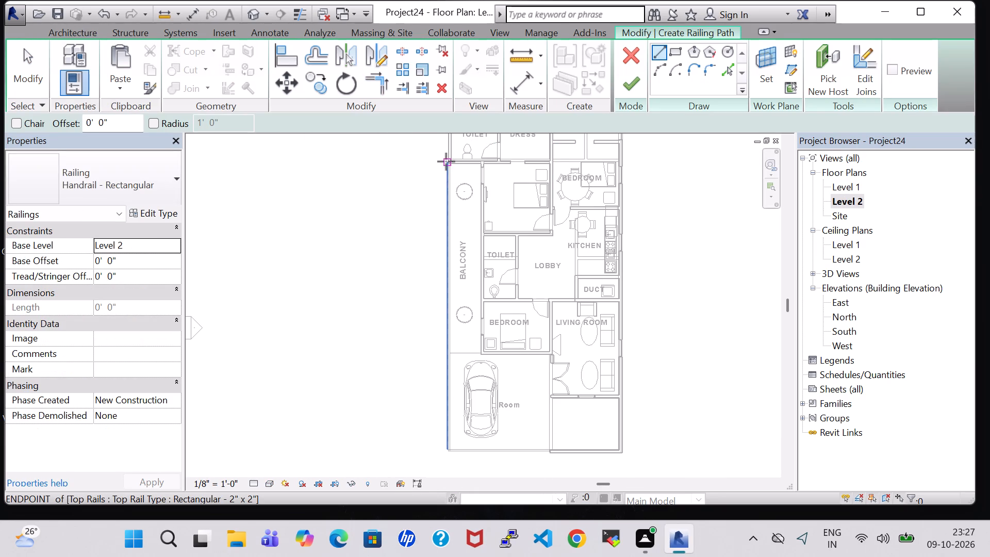
pyautogui.click(445, 162)
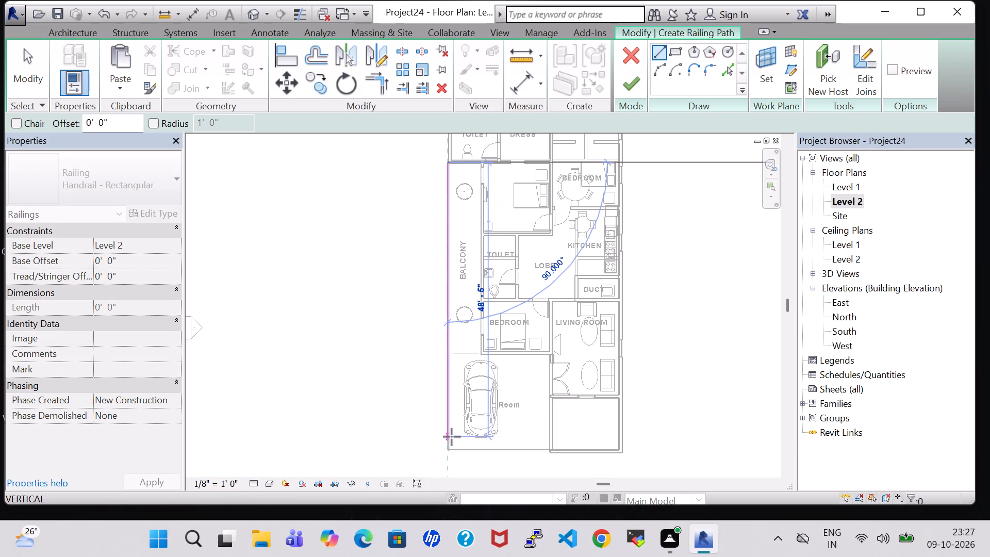
pyautogui.click(449, 450)
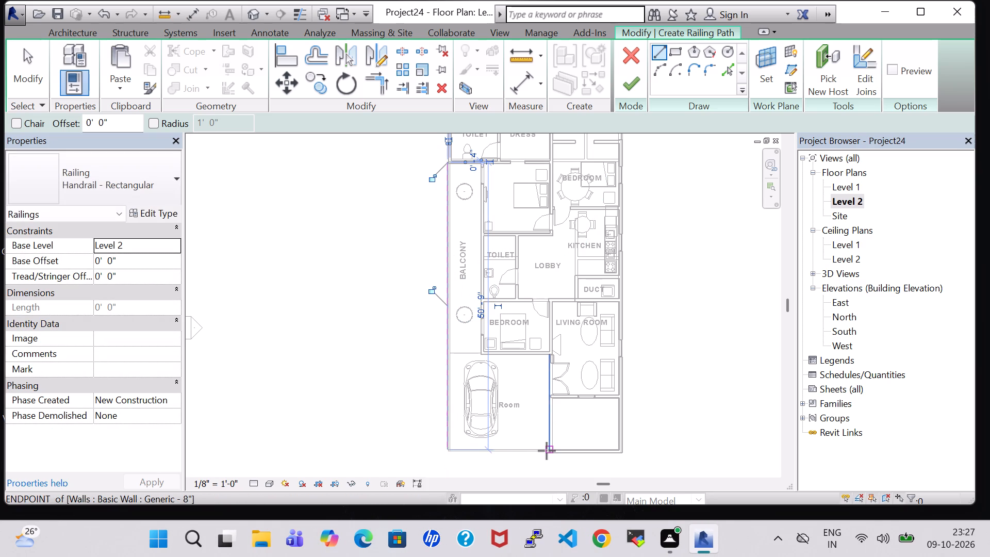
pyautogui.click(551, 451)
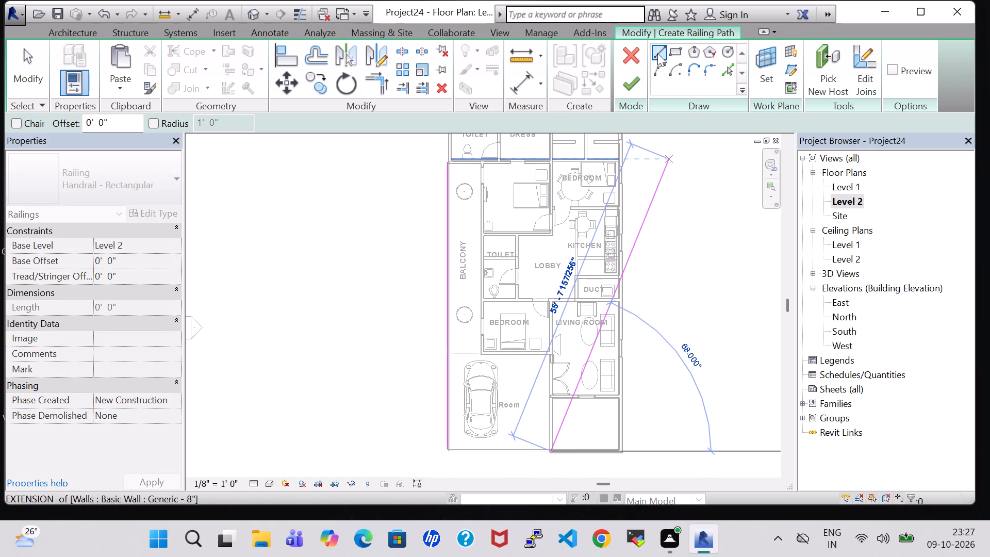
pyautogui.click(638, 80)
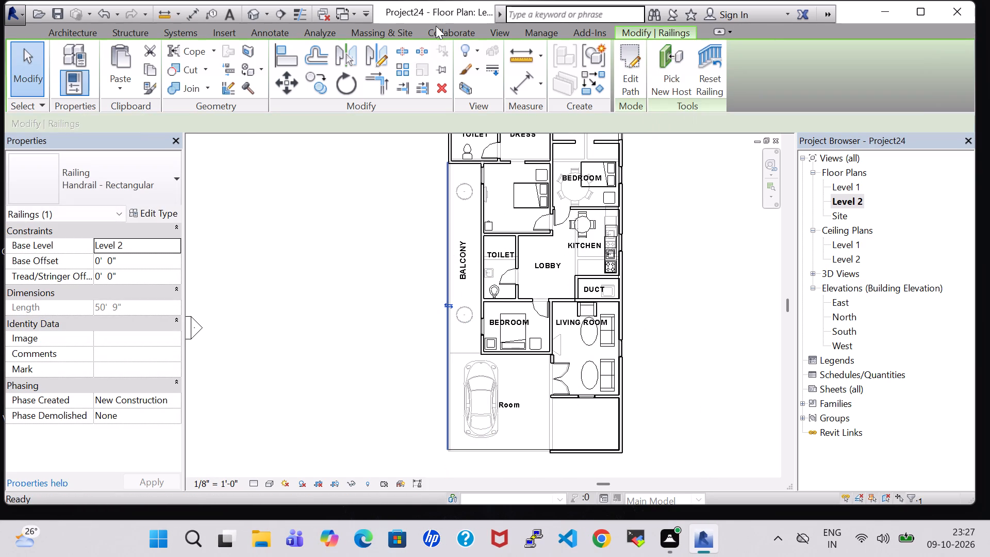
# In the Level 2 plan, create a Handrail - Rectangular railing based on Level 1, 17' 8" long, across the front edge above the parking.
pyautogui.click(252, 7)
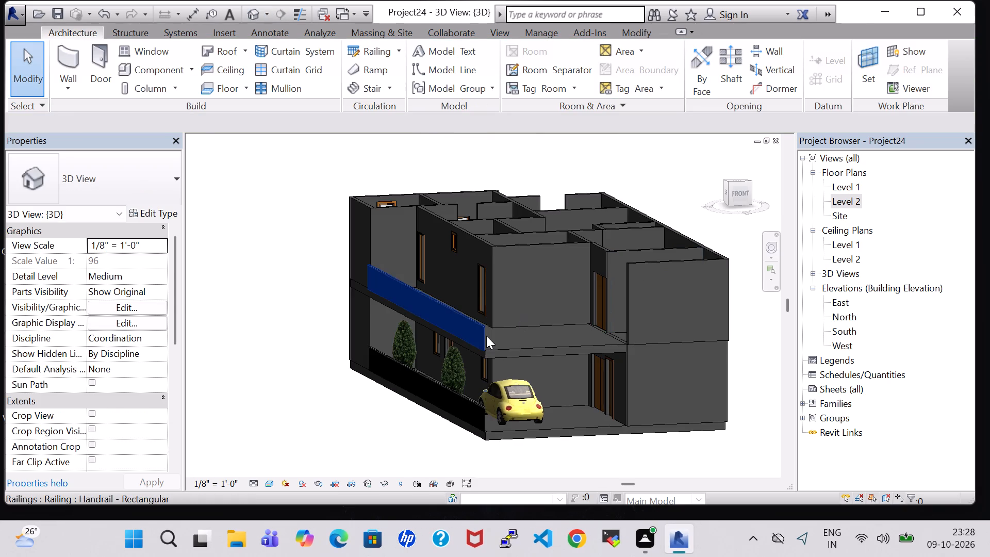
pyautogui.click(180, 293)
pyautogui.keyDown('shift'); pyautogui.moveTo(236, 280); pyautogui.dragTo(237, 297, button='middle'); pyautogui.keyUp('shift')
pyautogui.scroll(1, 245, 284)
pyautogui.keyDown('shift'); pyautogui.moveTo(247, 284); pyautogui.dragTo(289, 275, button='middle'); pyautogui.keyUp('shift')
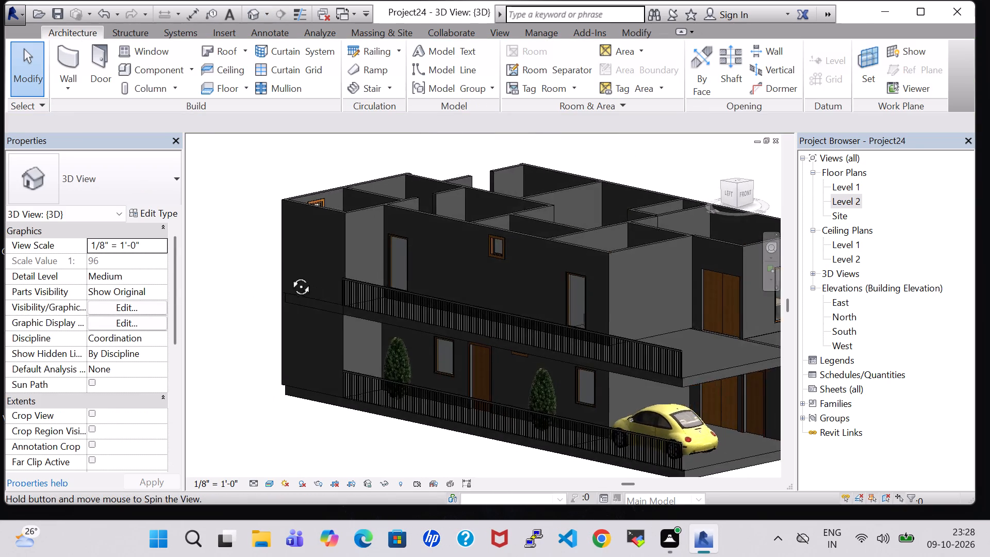
pyautogui.keyDown('shift'); pyautogui.moveTo(289, 275); pyautogui.dragTo(221, 268, button='middle'); pyautogui.keyUp('shift')
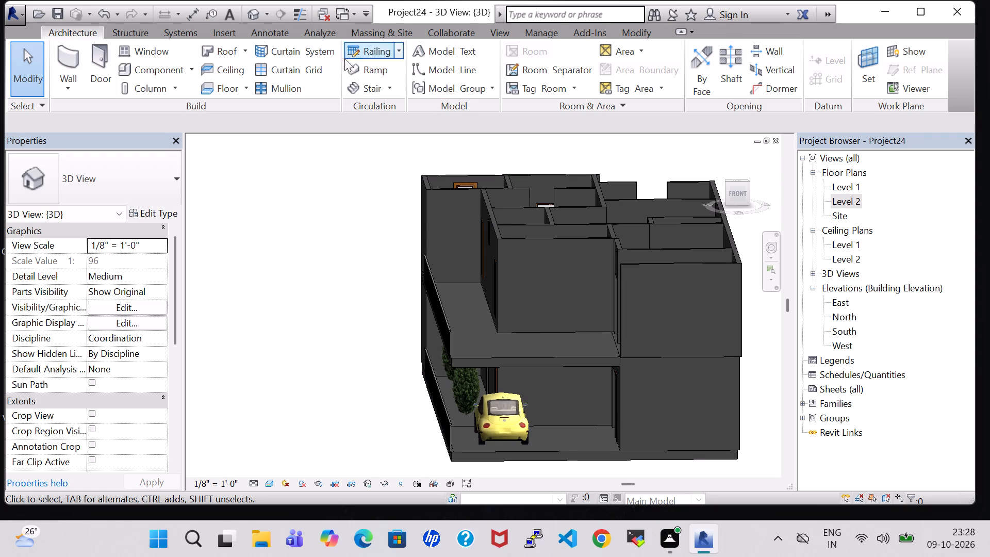
pyautogui.click(369, 57)
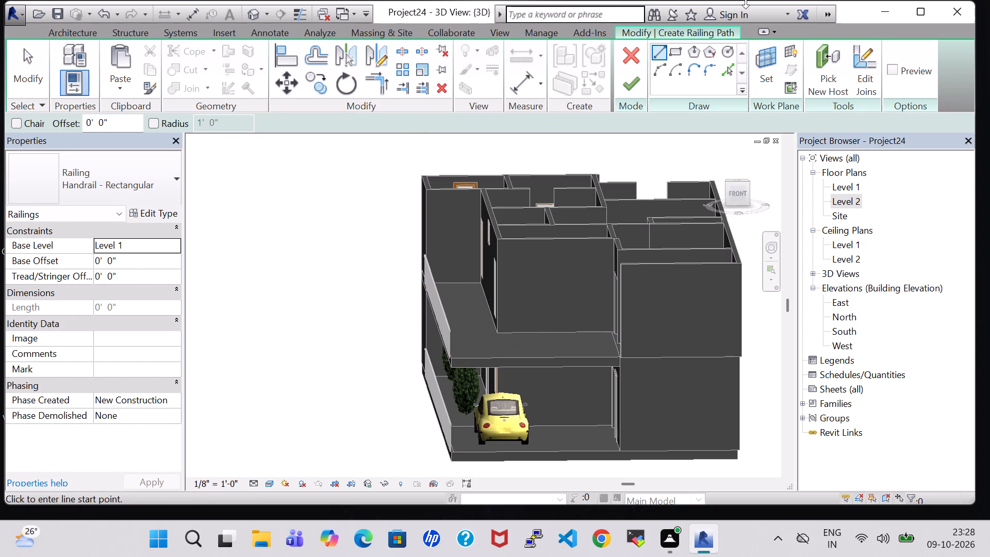
pyautogui.doubleClick(839, 197)
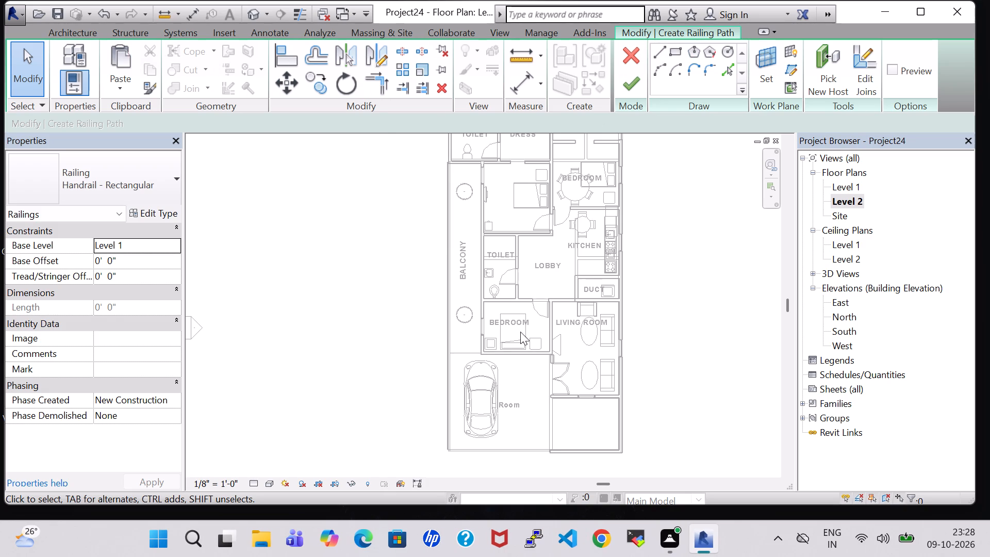
pyautogui.click(657, 52)
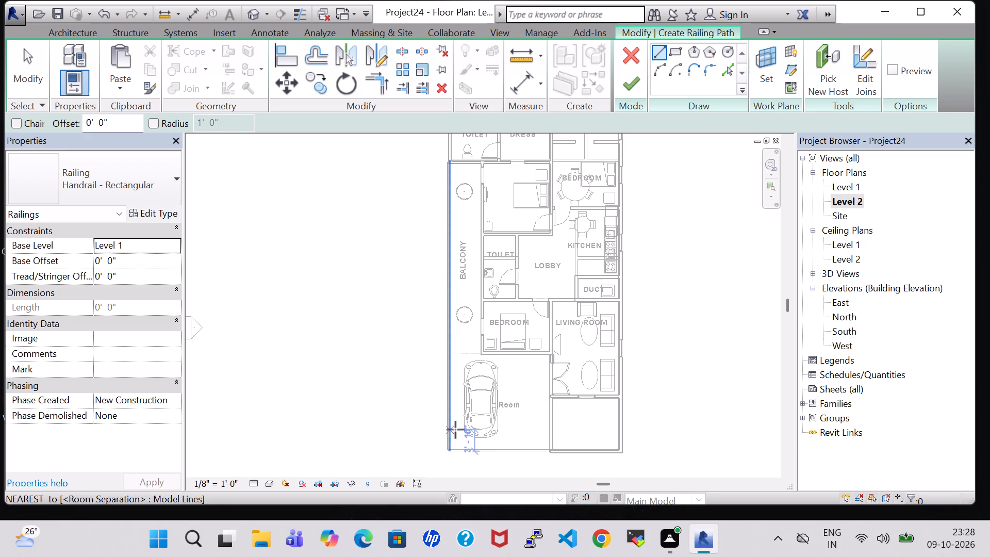
pyautogui.click(451, 449)
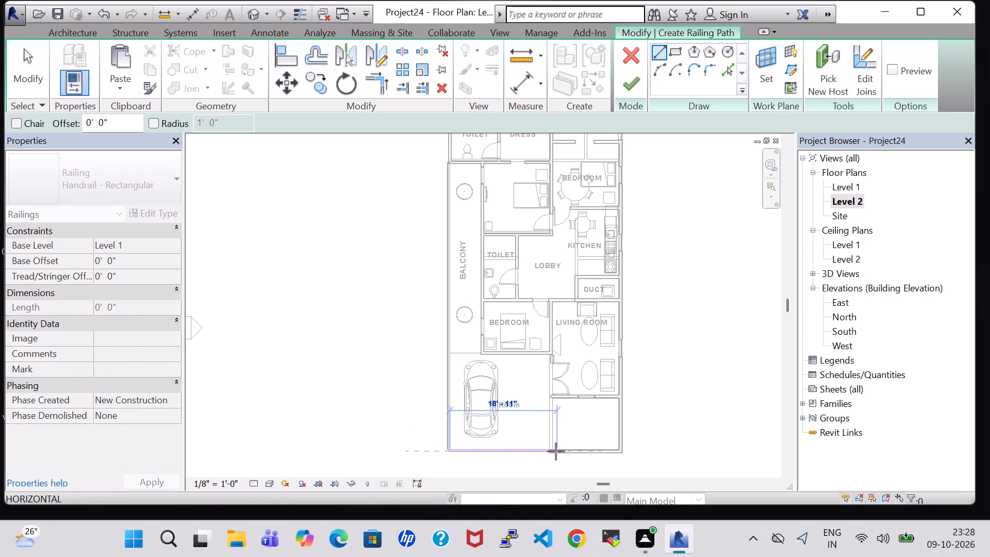
pyautogui.click(550, 449)
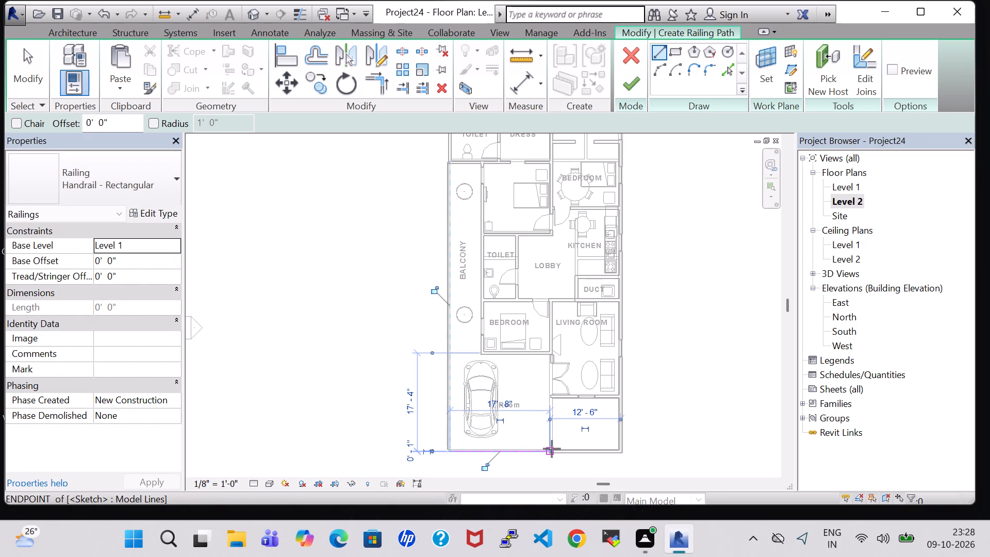
pyautogui.click(624, 93)
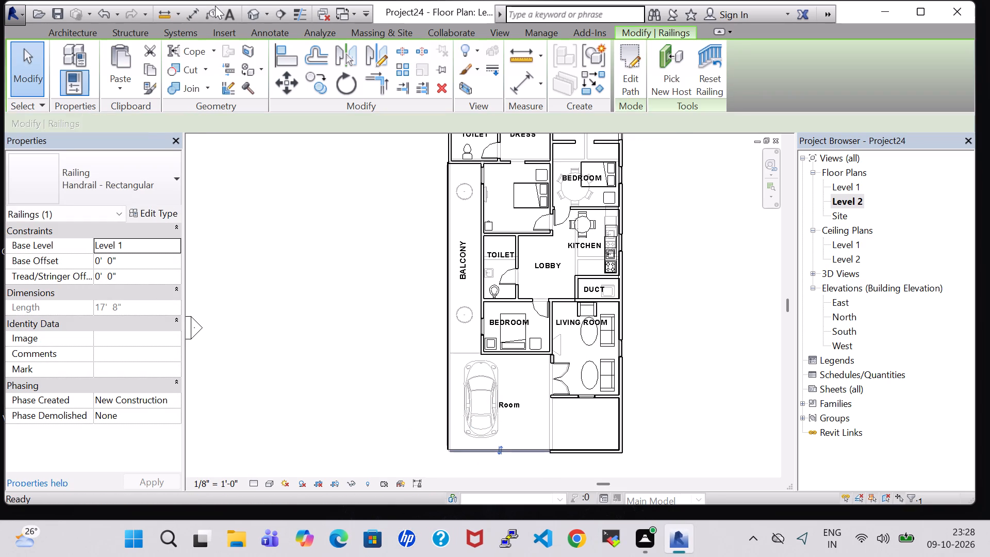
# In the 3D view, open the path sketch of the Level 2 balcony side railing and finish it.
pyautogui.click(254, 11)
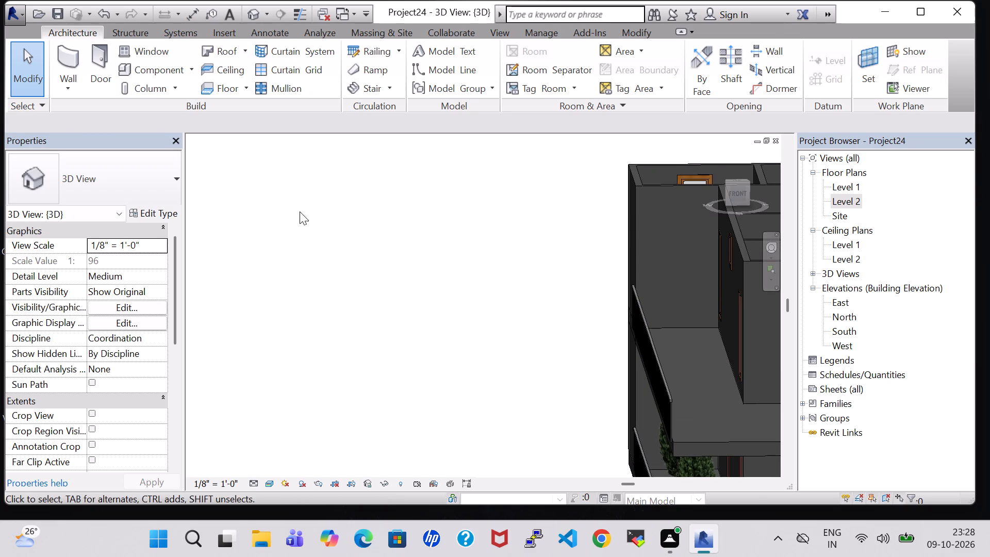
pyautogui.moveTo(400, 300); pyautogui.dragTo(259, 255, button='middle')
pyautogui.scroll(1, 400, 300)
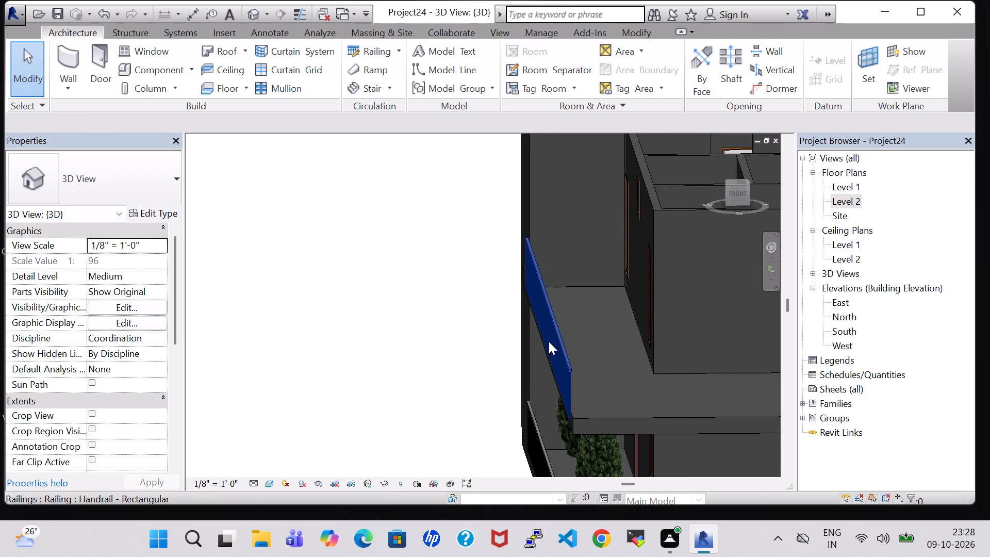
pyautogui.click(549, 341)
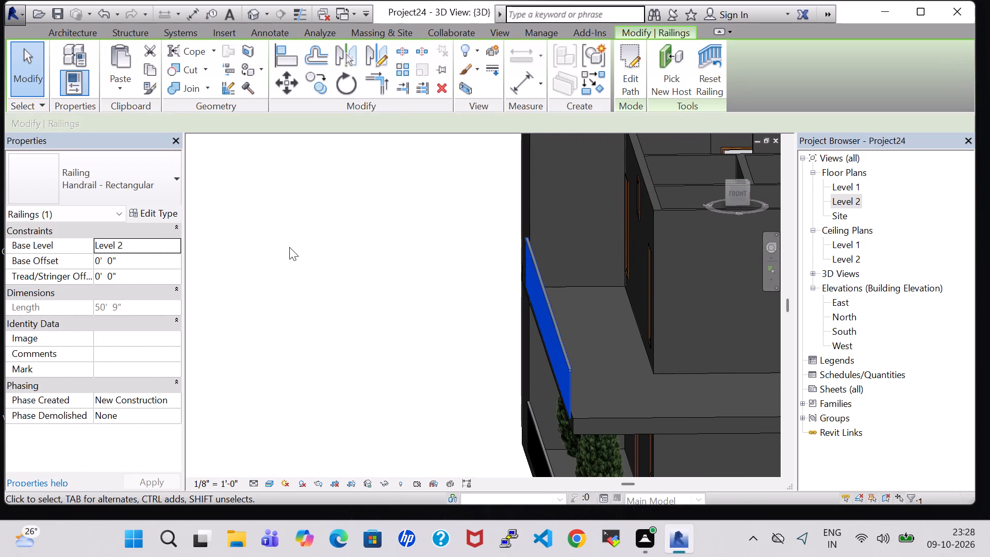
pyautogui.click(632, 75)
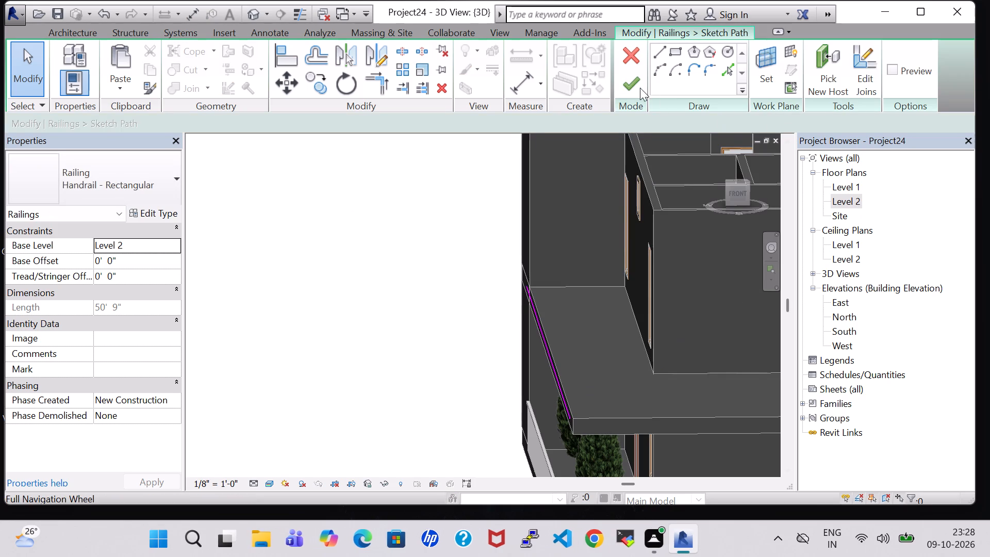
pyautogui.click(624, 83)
# Copy the 17' 8" Level 1 railing across the parking front and paste it aligned to Level 2.
pyautogui.scroll(-1, 416, 243)
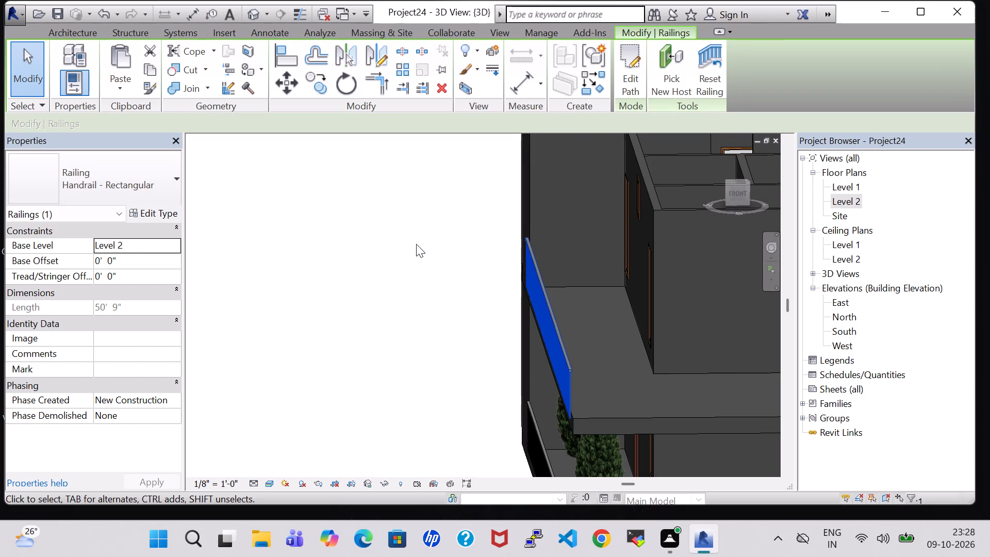
pyautogui.scroll(-3, 416, 244)
pyautogui.moveTo(416, 244); pyautogui.dragTo(303, 242, button='middle')
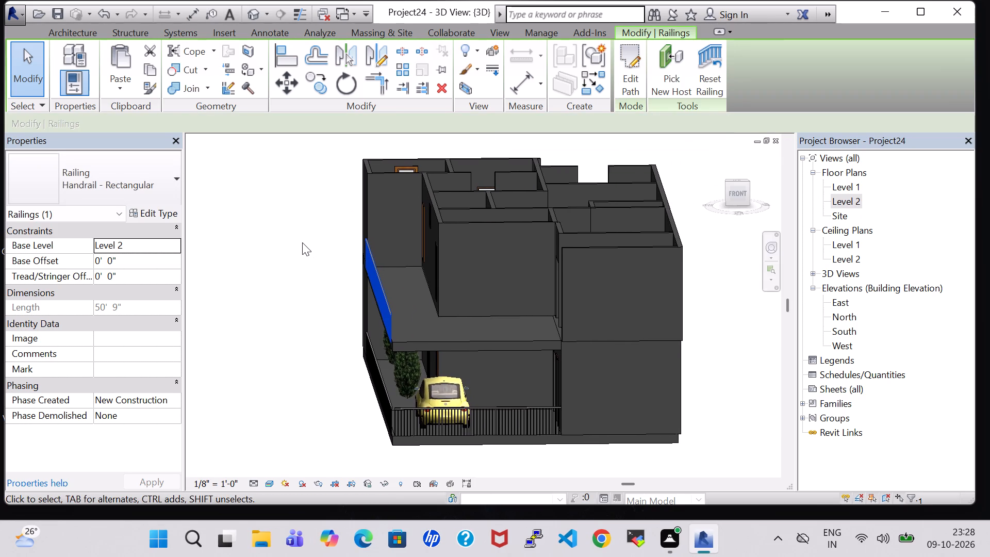
pyautogui.keyDown('shift'); pyautogui.moveTo(302, 242); pyautogui.dragTo(482, 244, button='middle'); pyautogui.keyUp('shift')
pyautogui.keyDown('shift'); pyautogui.scroll(1, 482, 244); pyautogui.keyUp('shift')
pyautogui.click(611, 357)
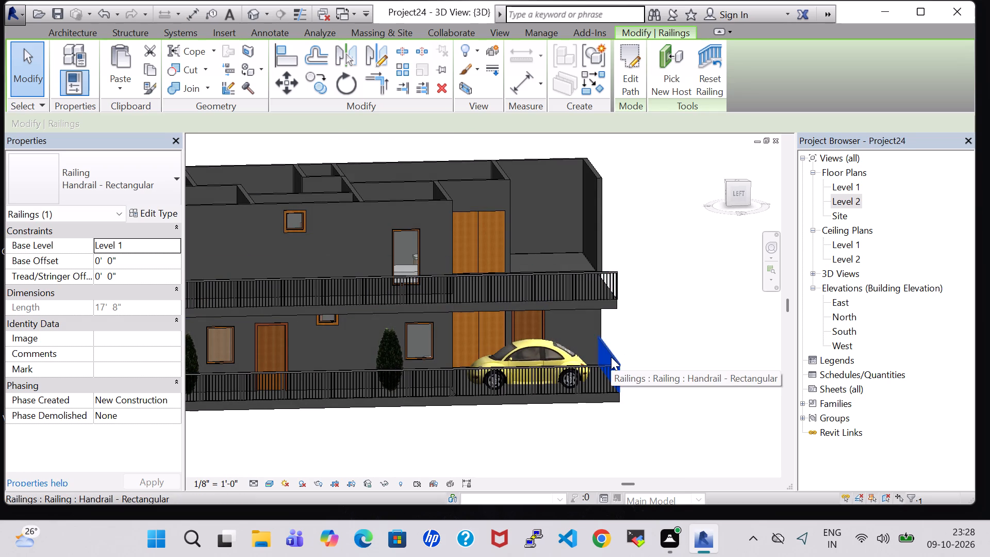
pyautogui.click(145, 65)
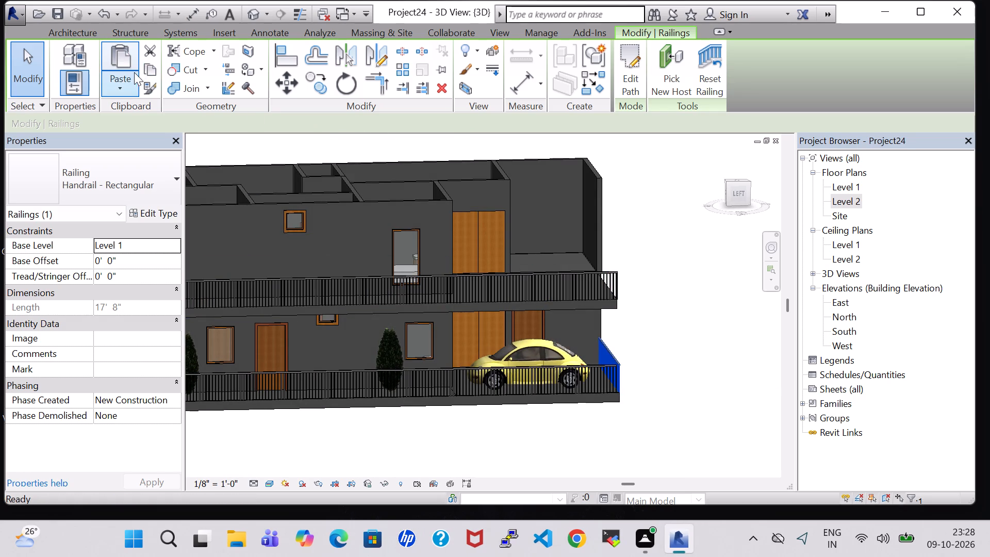
pyautogui.click(132, 76)
pyautogui.click(160, 148)
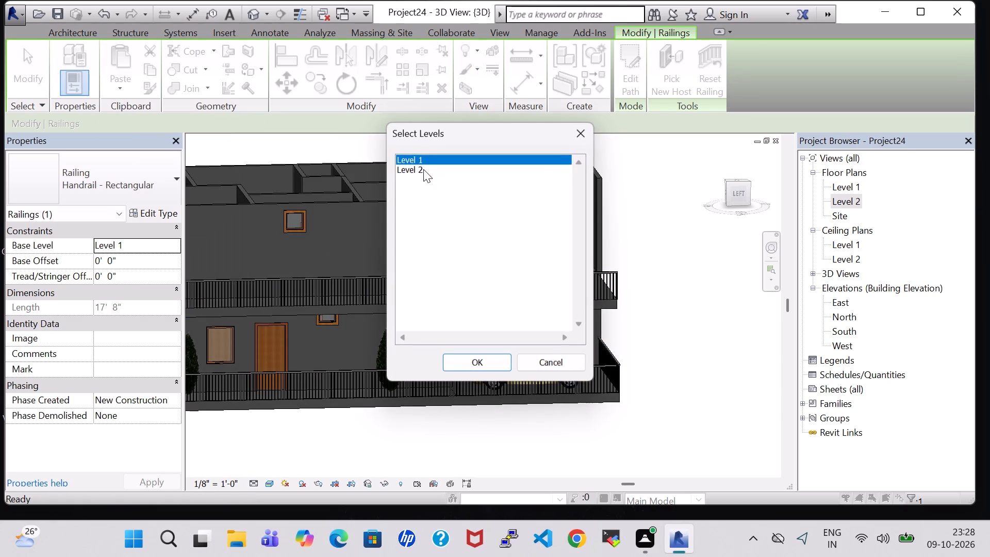
pyautogui.click(423, 169)
pyautogui.click(463, 357)
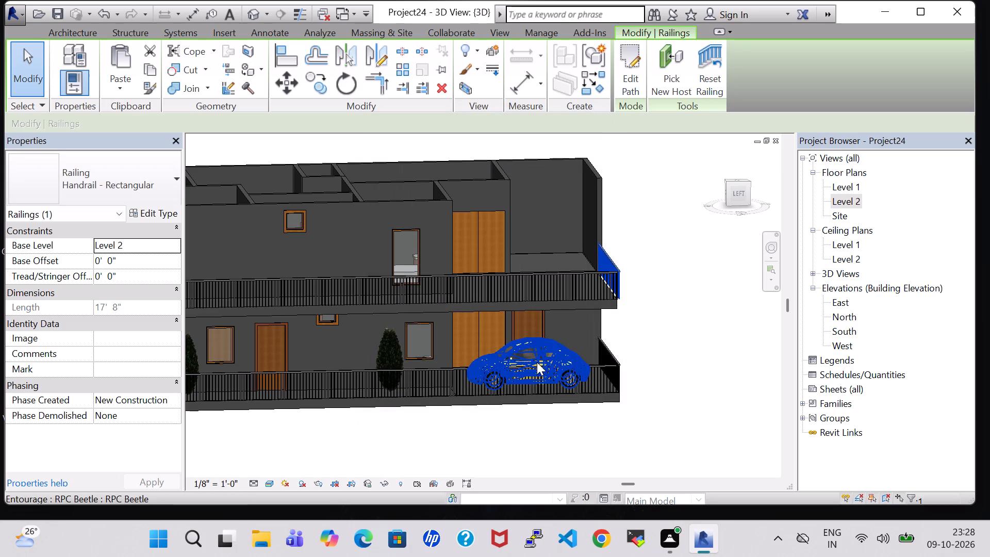
pyautogui.click(639, 333)
# Delete the 17' 8" Level 1 railing across the ground-floor parking front behind the car.
pyautogui.keyDown('shift'); pyautogui.moveTo(657, 302); pyautogui.dragTo(645, 305, button='middle'); pyautogui.keyUp('shift')
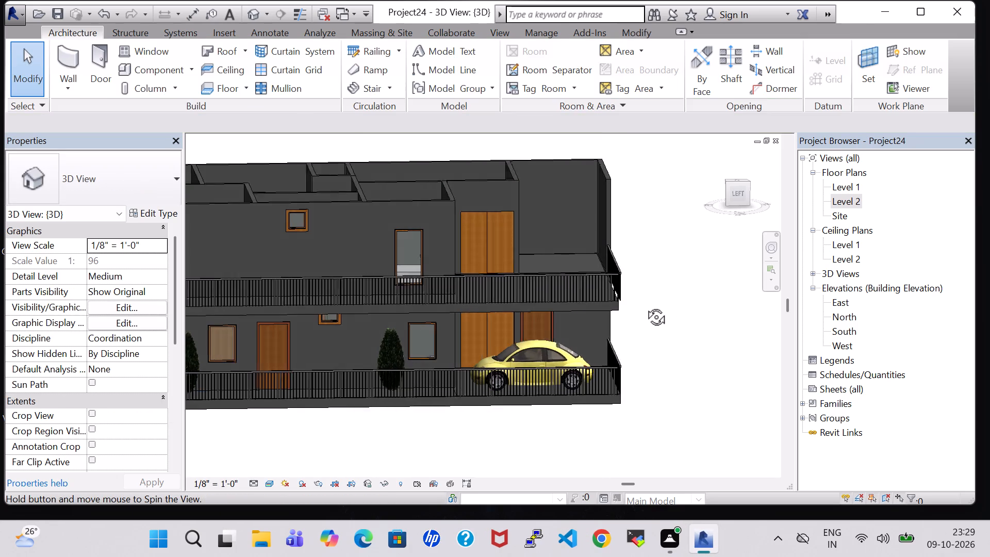
pyautogui.keyDown('shift'); pyautogui.moveTo(645, 305); pyautogui.dragTo(610, 315, button='middle'); pyautogui.keyUp('shift')
pyautogui.keyDown('shift'); pyautogui.scroll(1, 610, 315); pyautogui.keyUp('shift')
pyautogui.click(636, 383)
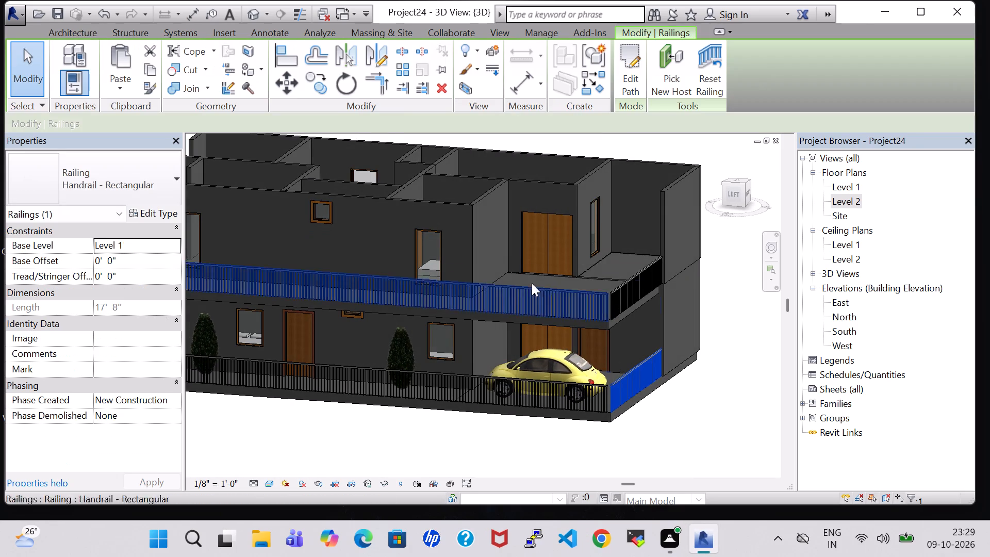
pyautogui.press('Delete')
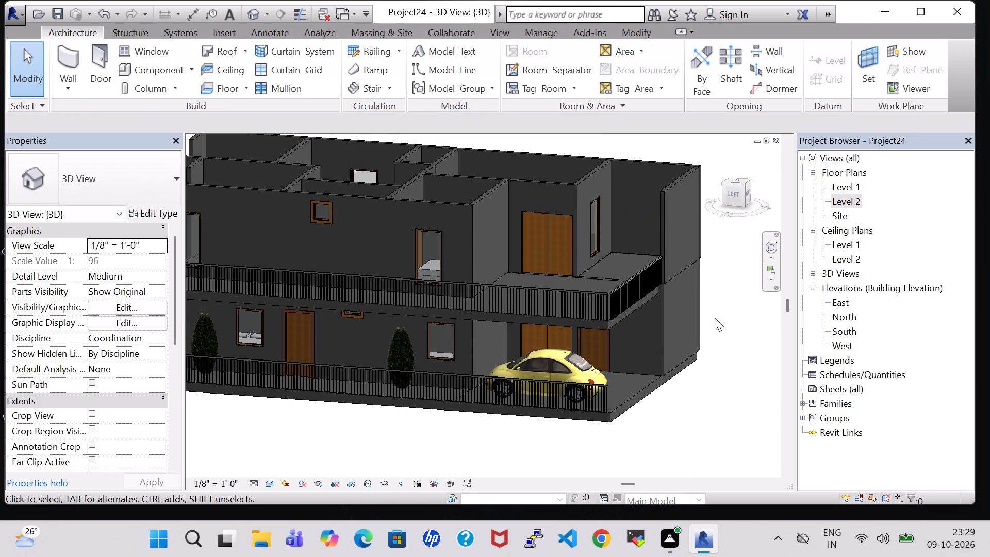
# Examine the model in 3D from several sides to check the Level 2 railings and the open parking front.
pyautogui.keyDown('shift'); pyautogui.moveTo(713, 392); pyautogui.dragTo(371, 352, button='middle'); pyautogui.keyUp('shift')
pyautogui.keyDown('shift'); pyautogui.scroll(1, 696, 399); pyautogui.keyUp('shift')
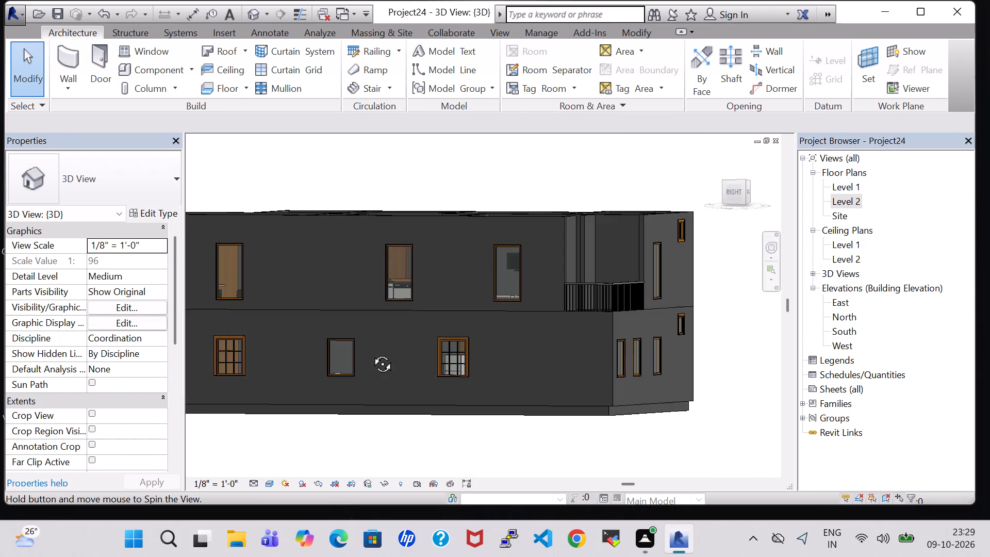
pyautogui.keyDown('shift'); pyautogui.moveTo(371, 352); pyautogui.dragTo(503, 369, button='middle'); pyautogui.keyUp('shift')
pyautogui.keyDown('shift'); pyautogui.moveTo(542, 369); pyautogui.dragTo(560, 376, button='middle'); pyautogui.keyUp('shift')
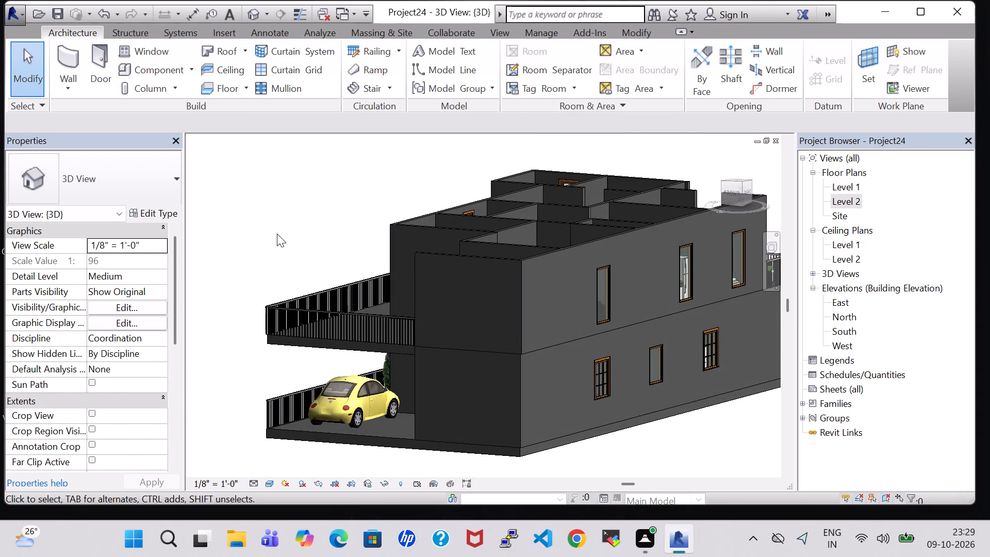
pyautogui.keyDown('shift'); pyautogui.moveTo(284, 238); pyautogui.dragTo(377, 232, button='middle'); pyautogui.keyUp('shift')
pyautogui.keyDown('shift'); pyautogui.scroll(1, 374, 269); pyautogui.keyUp('shift')
pyautogui.keyDown('shift'); pyautogui.middleClick(377, 225); pyautogui.keyUp('shift')
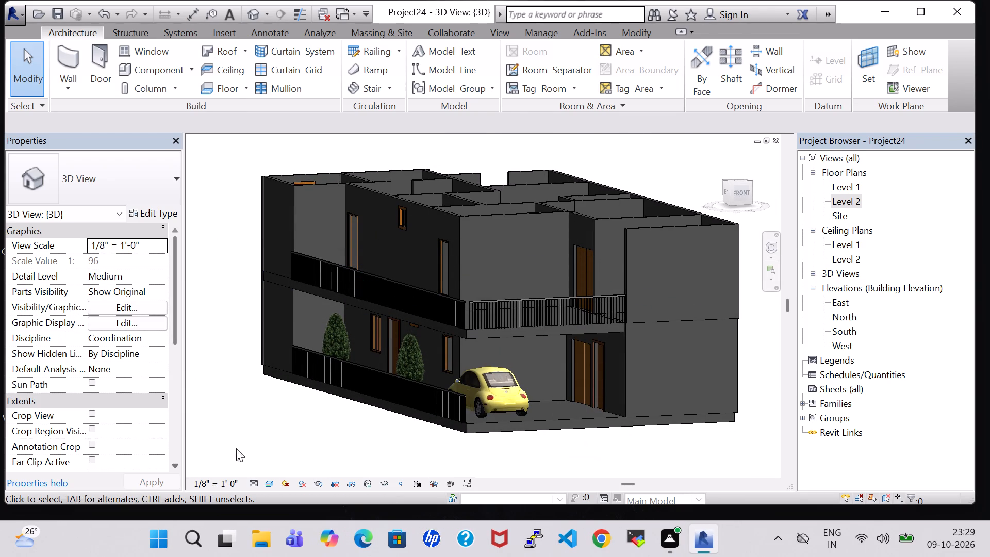
pyautogui.click(263, 443)
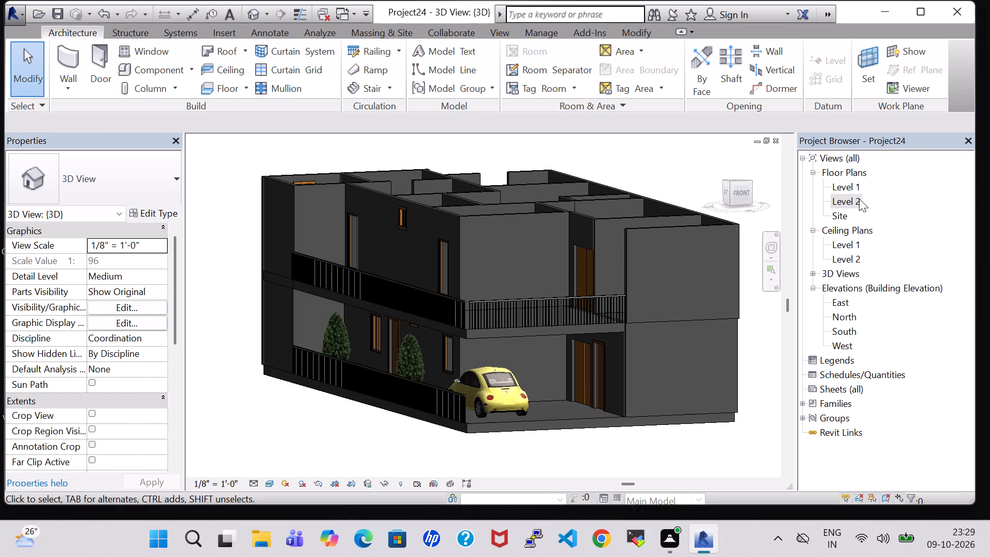
# In the Level 1 plan, copy both BALCONY Chinese Juniper - 7' trees and paste them aligned to Level 2.
pyautogui.doubleClick(845, 198)
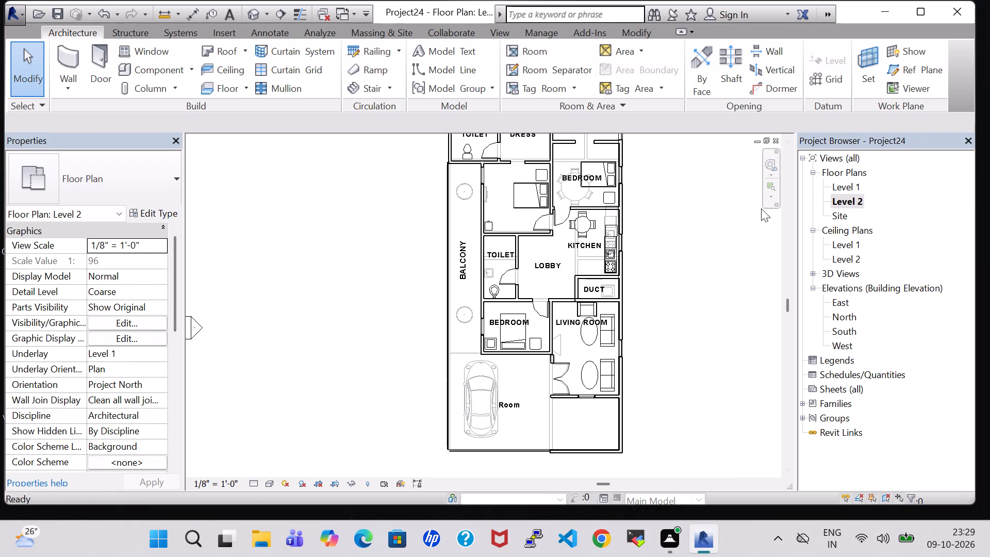
pyautogui.doubleClick(861, 186)
pyautogui.doubleClick(845, 183)
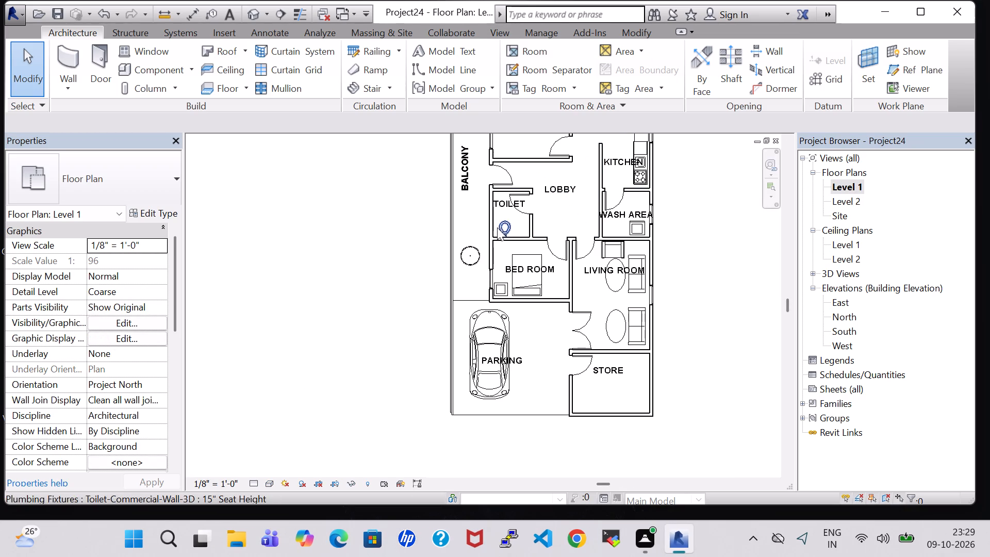
pyautogui.click(475, 260)
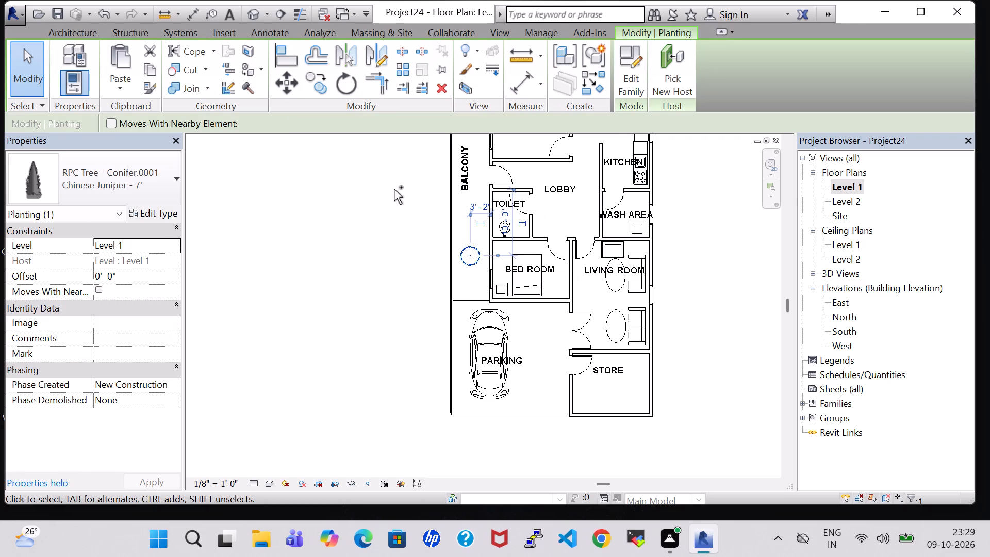
pyautogui.keyDown('ctrl'); pyautogui.moveTo(394, 189); pyautogui.dragTo(418, 294, button='middle'); pyautogui.keyUp('ctrl')
pyautogui.keyDown('ctrl'); pyautogui.scroll(-4, 427, 259); pyautogui.keyUp('ctrl')
pyautogui.scroll(-2, 395, 210)
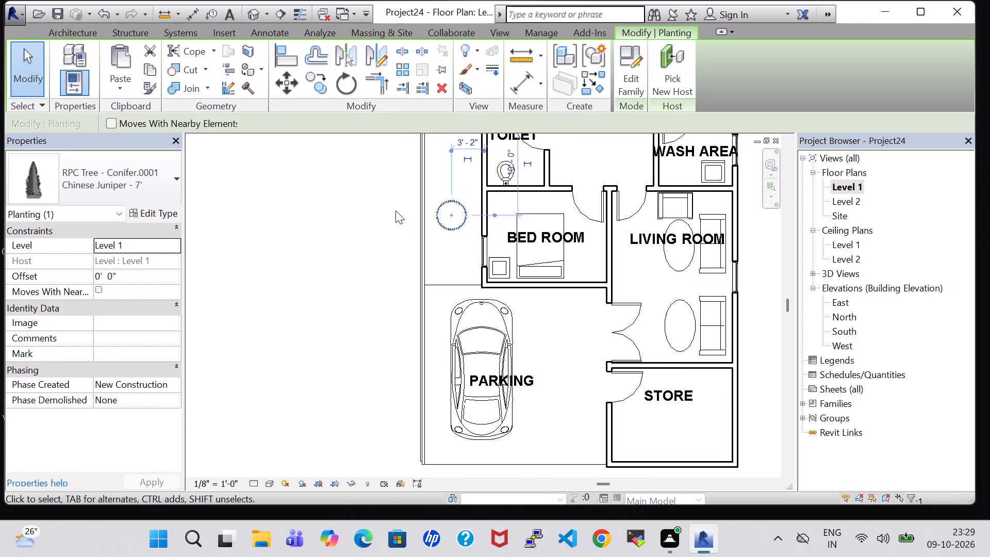
pyautogui.scroll(-2, 395, 210)
pyautogui.moveTo(390, 205); pyautogui.dragTo(406, 338, button='middle')
pyautogui.keyDown('ctrl'); pyautogui.click(451, 202); pyautogui.keyUp('ctrl')
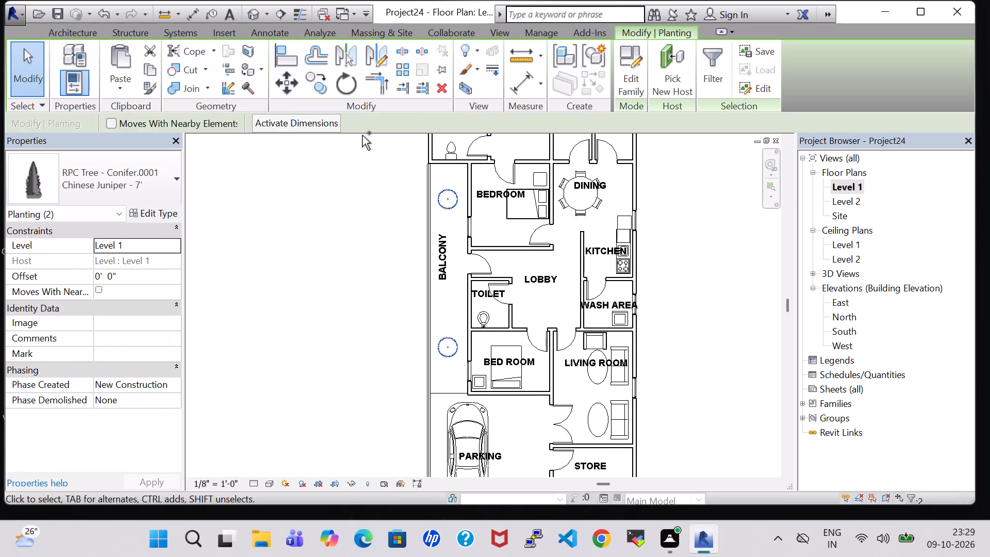
pyautogui.click(153, 69)
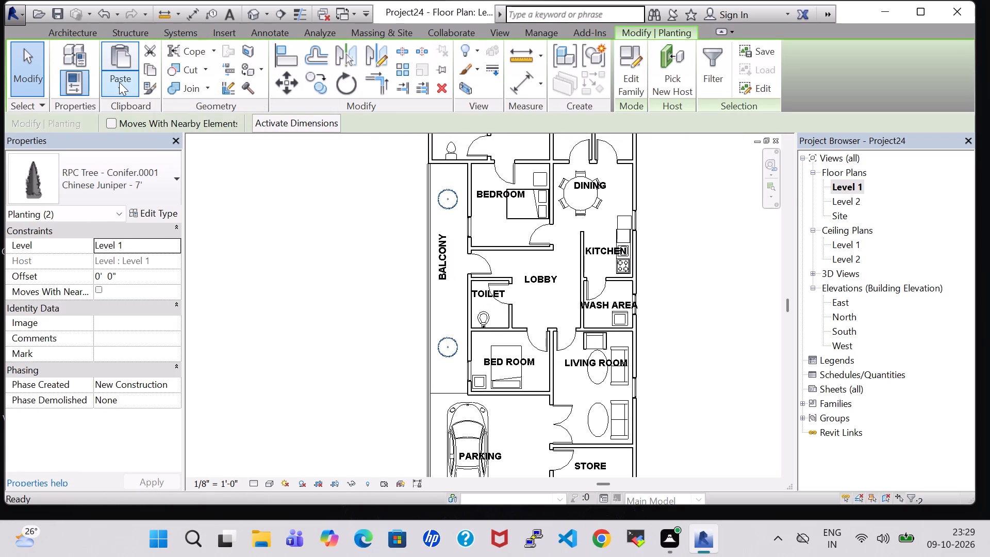
pyautogui.click(119, 82)
pyautogui.click(146, 152)
pyautogui.click(425, 171)
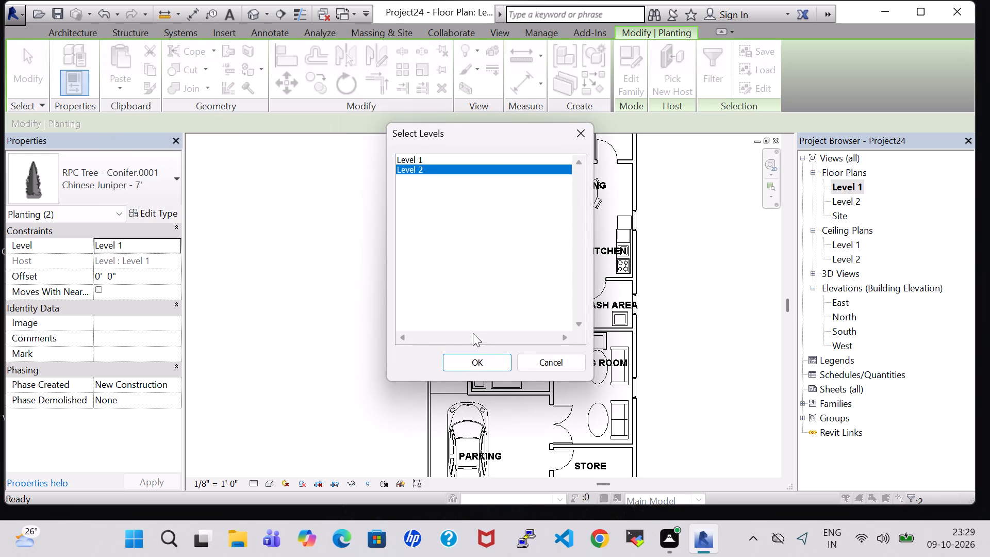
pyautogui.click(483, 365)
# Examine the model in 3D from the front, above and the balcony side to check the trees on the Level 2 balcony.
pyautogui.doubleClick(846, 201)
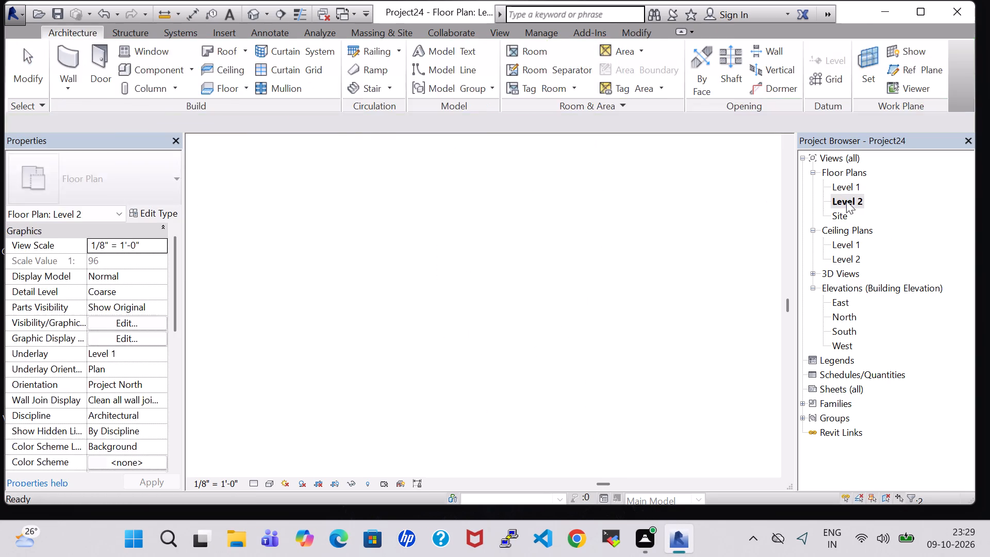
pyautogui.click(245, 12)
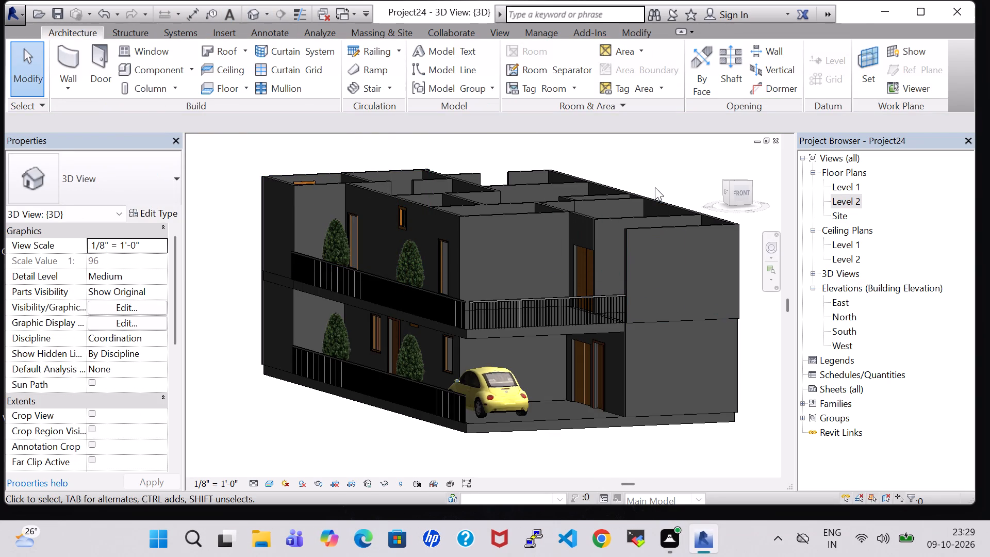
pyautogui.keyDown('ctrl'); pyautogui.moveTo(654, 187); pyautogui.dragTo(590, 223, button='middle'); pyautogui.keyUp('ctrl')
pyautogui.scroll(1, 705, 160)
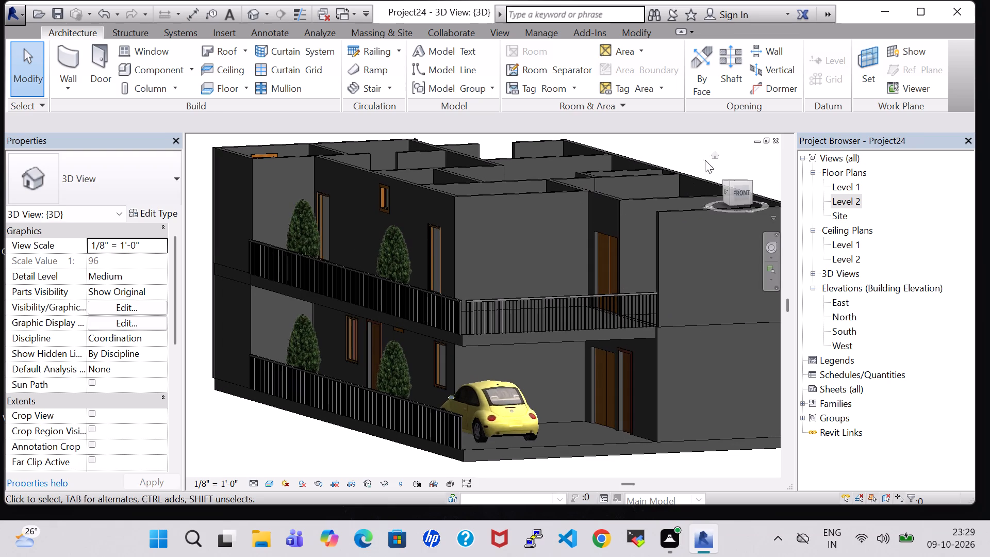
pyautogui.moveTo(705, 160); pyautogui.dragTo(531, 247, button='middle')
pyautogui.scroll(-5, 531, 247)
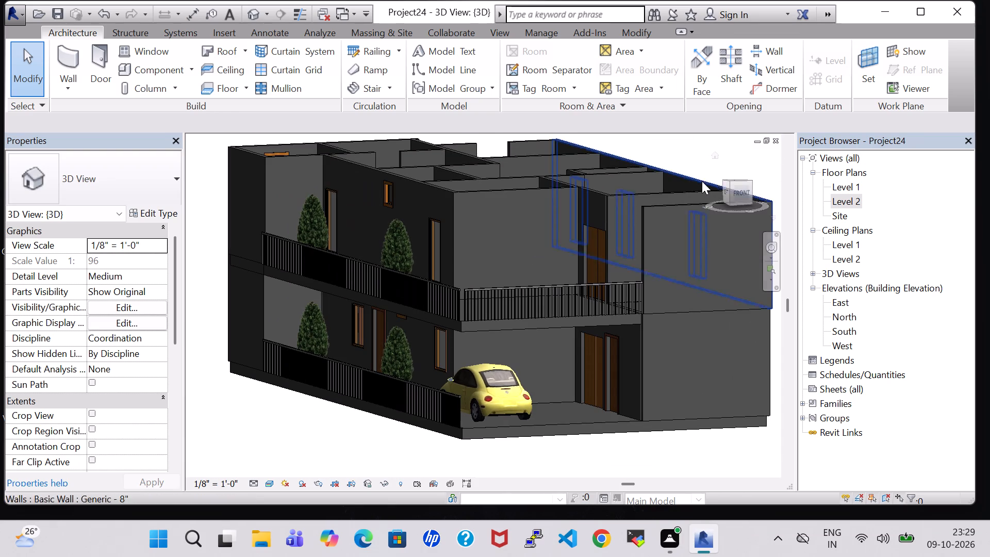
pyautogui.scroll(-1, 695, 157)
pyautogui.keyDown('ctrl'); pyautogui.moveTo(695, 157); pyautogui.dragTo(661, 175, button='middle'); pyautogui.keyUp('ctrl')
pyautogui.scroll(-2, 681, 162)
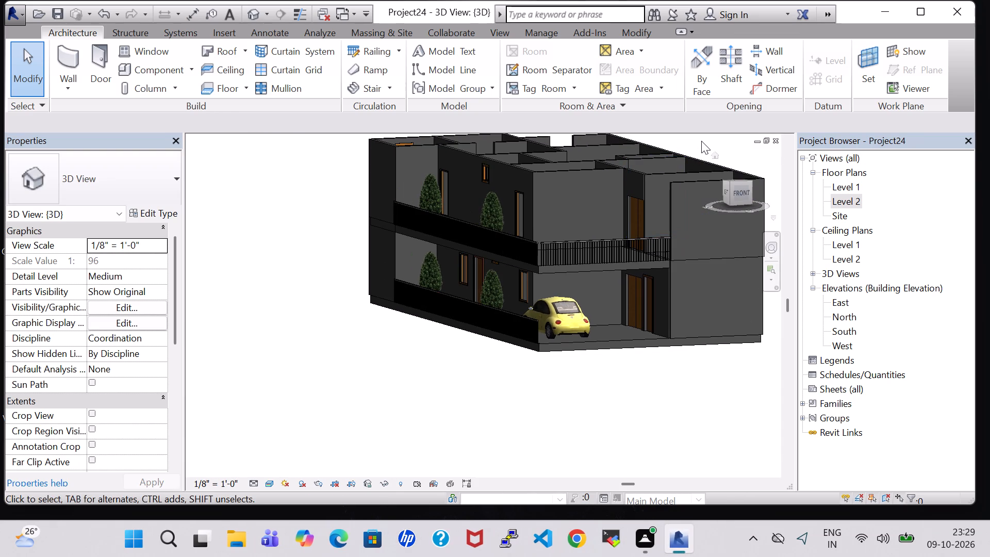
pyautogui.moveTo(701, 141); pyautogui.dragTo(657, 182, button='middle')
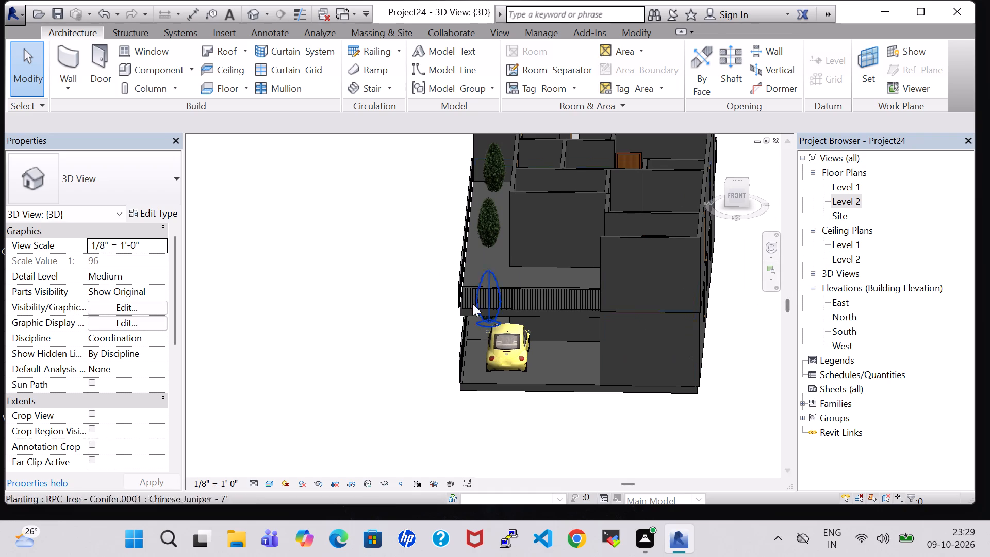
pyautogui.moveTo(419, 210); pyautogui.dragTo(496, 192, button='middle')
pyautogui.keyDown('shift'); pyautogui.scroll(1, 419, 210); pyautogui.keyUp('shift')
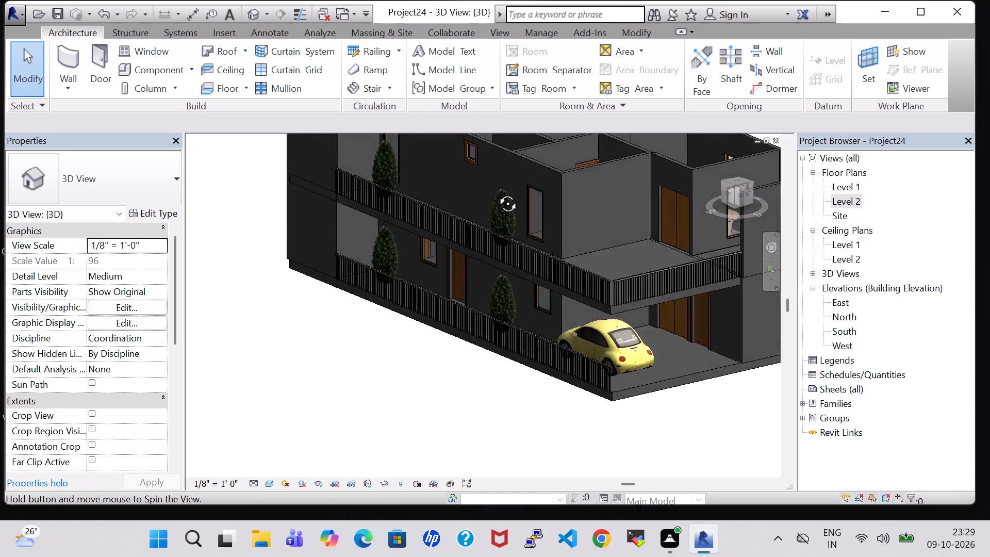
pyautogui.moveTo(496, 192); pyautogui.dragTo(496, 165, button='middle')
pyautogui.moveTo(438, 393); pyautogui.dragTo(437, 423, button='middle')
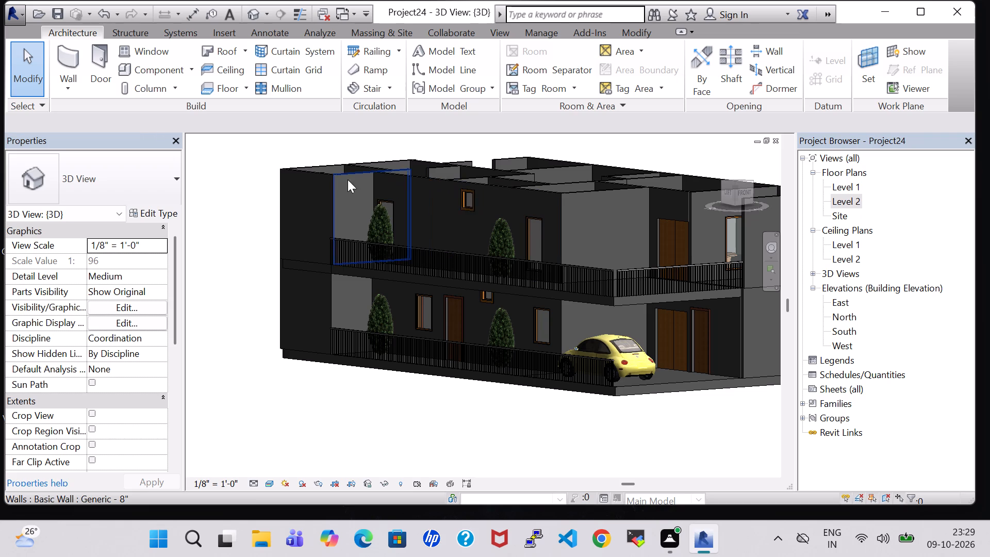
# Assign the Brick, Common material to the structure layer of the Generic - 8" basic wall type.
pyautogui.click(334, 186)
pyautogui.click(143, 214)
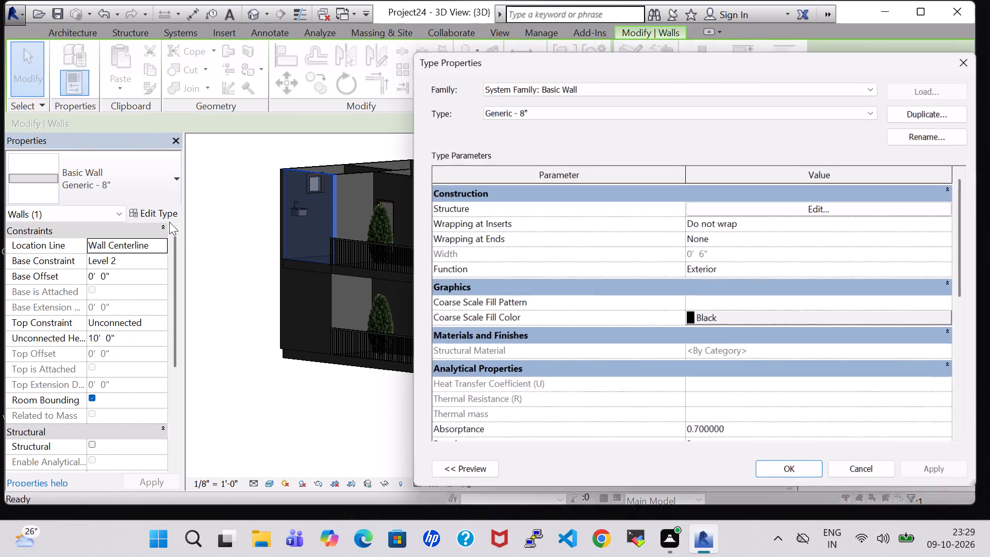
pyautogui.click(820, 203)
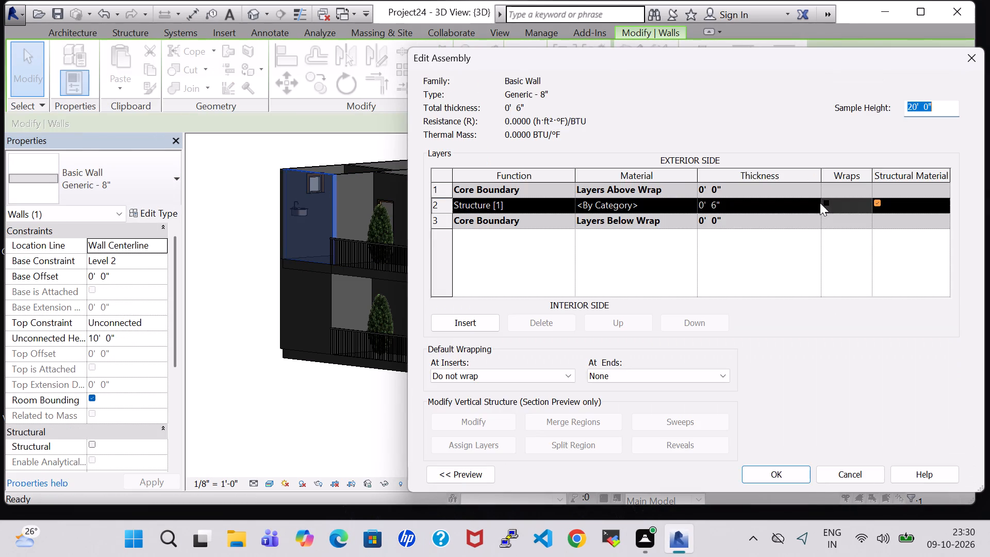
pyautogui.click(668, 203)
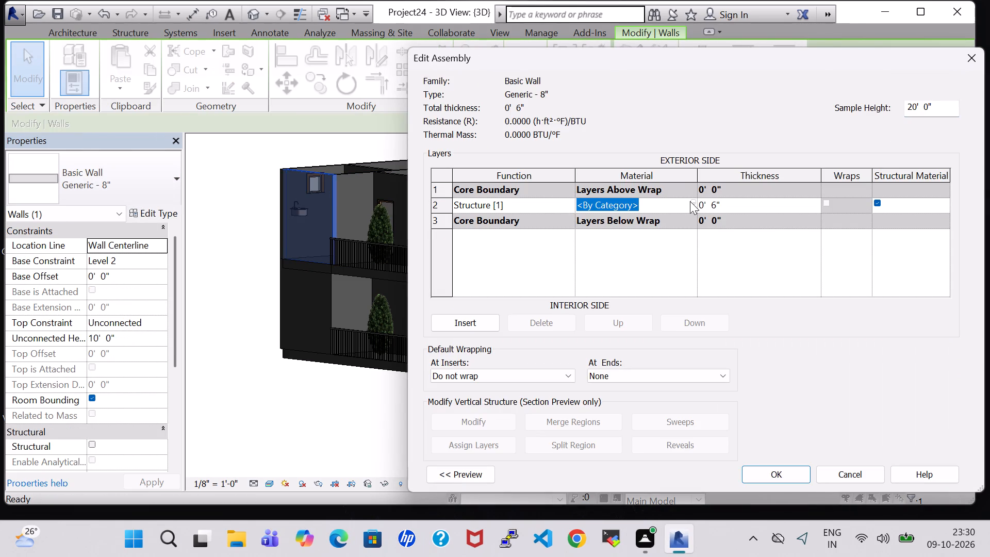
pyautogui.click(690, 201)
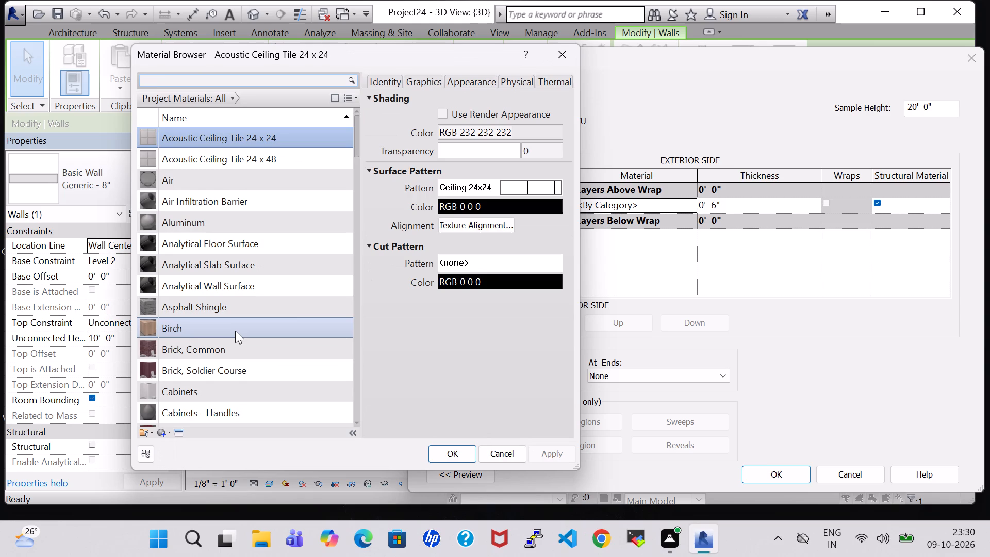
pyautogui.click(235, 331)
pyautogui.click(236, 348)
pyautogui.click(471, 452)
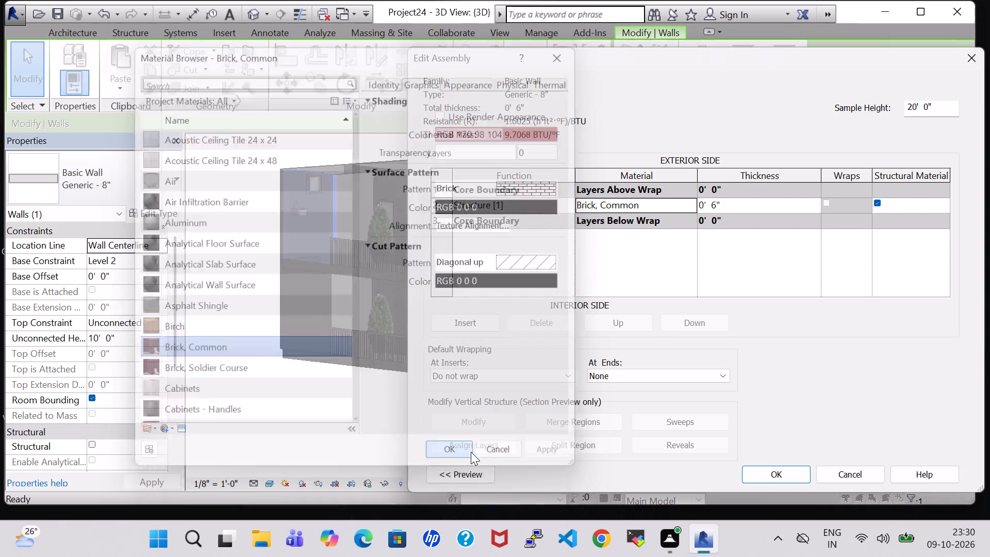
pyautogui.click(789, 480)
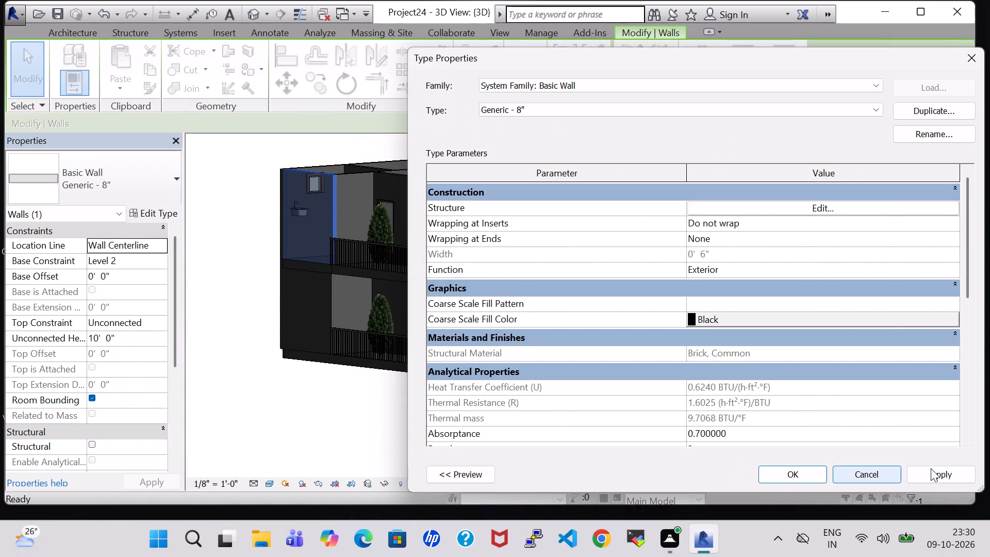
pyautogui.click(938, 468)
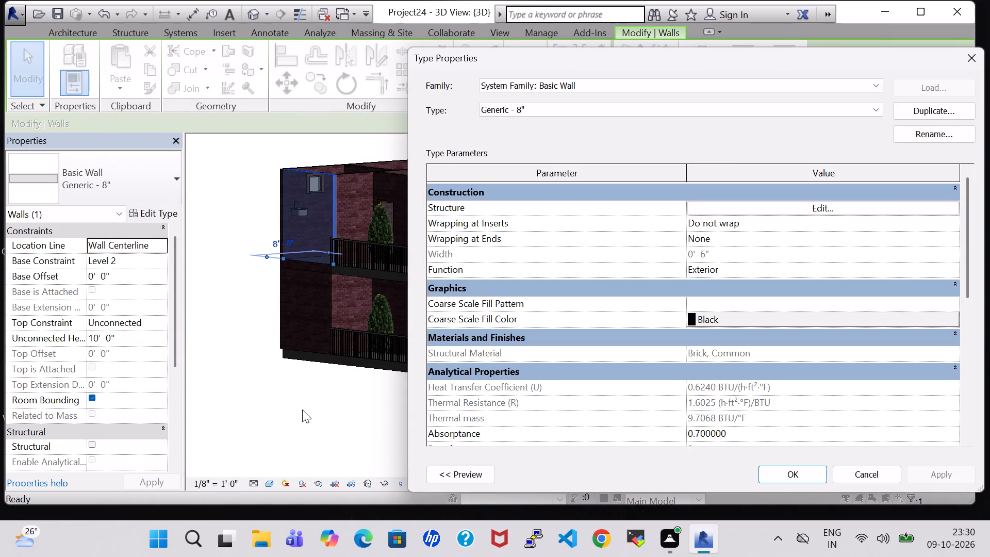
pyautogui.click(302, 409)
pyautogui.click(819, 471)
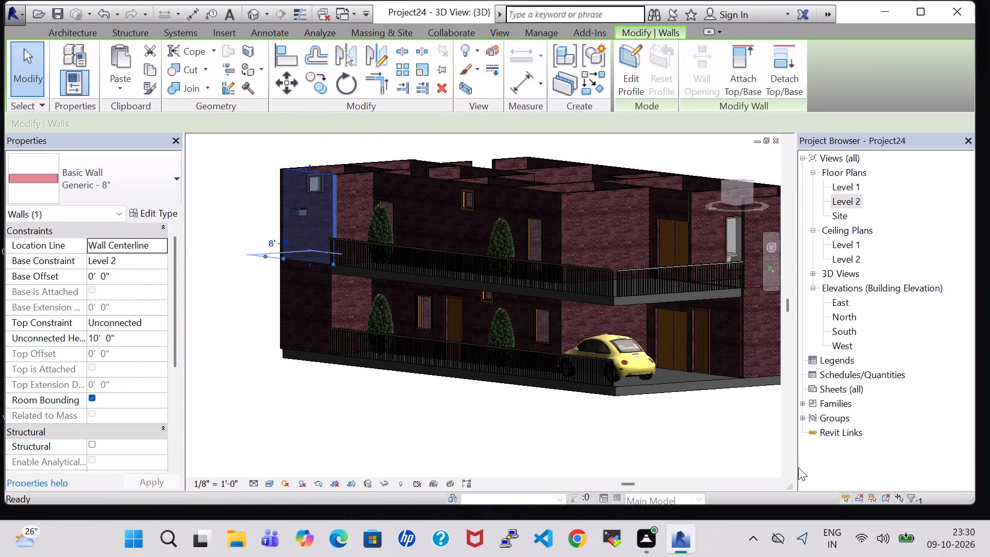
pyautogui.keyDown('shift'); pyautogui.moveTo(673, 430); pyautogui.dragTo(672, 430, button='middle'); pyautogui.keyUp('shift')
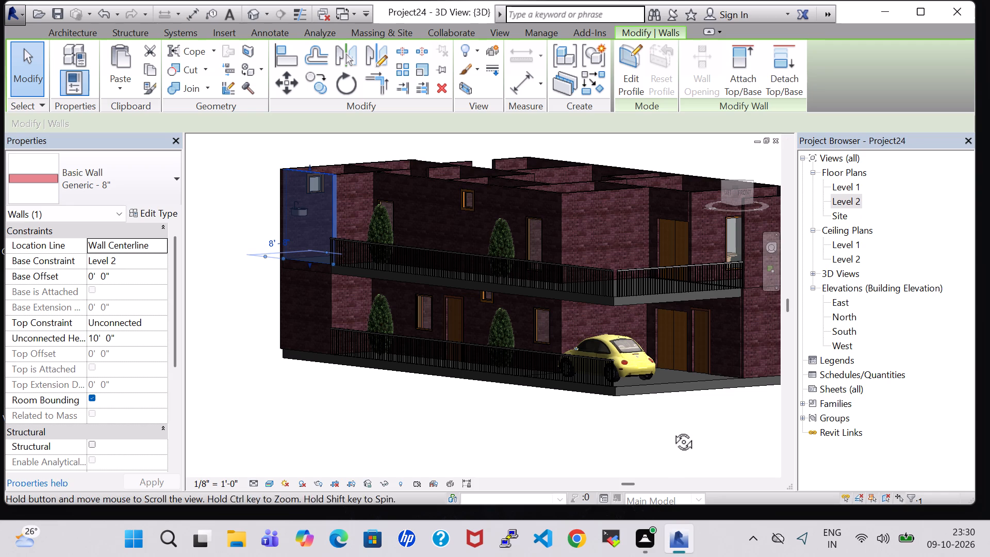
pyautogui.keyDown('shift'); pyautogui.moveTo(672, 430); pyautogui.dragTo(654, 431, button='middle'); pyautogui.keyUp('shift')
pyautogui.keyDown('shift'); pyautogui.scroll(1, 631, 435); pyautogui.keyUp('shift')
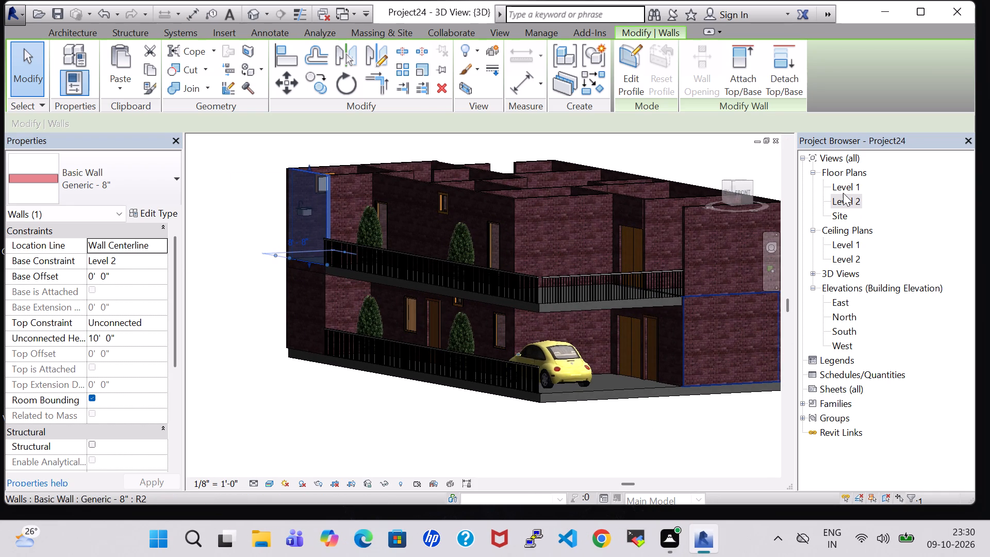
pyautogui.click(671, 167)
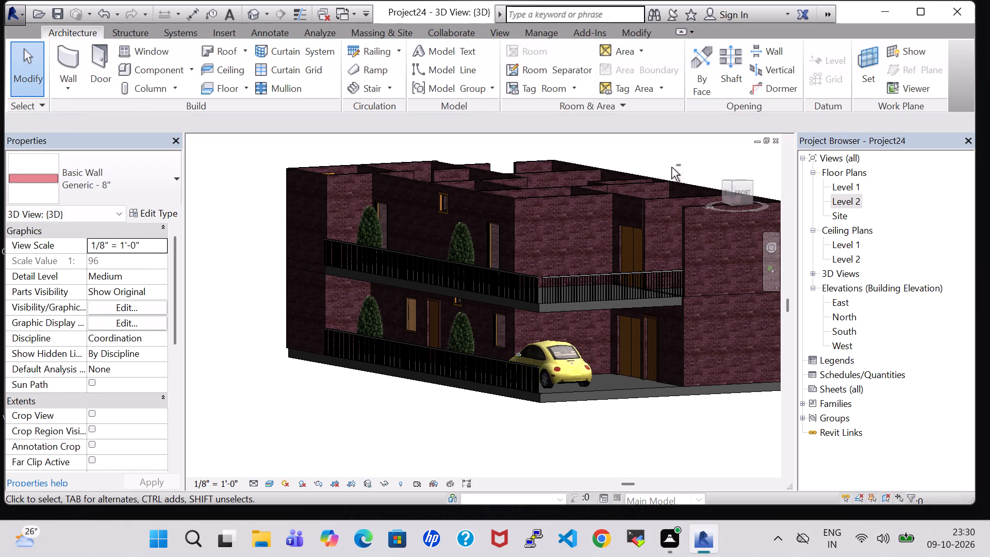
# Delete the Level 2 front wall beside the balcony railing, on the edge of the open area outside the double door.
pyautogui.keyDown('shift'); pyautogui.moveTo(671, 167); pyautogui.dragTo(649, 237, button='middle'); pyautogui.keyUp('shift')
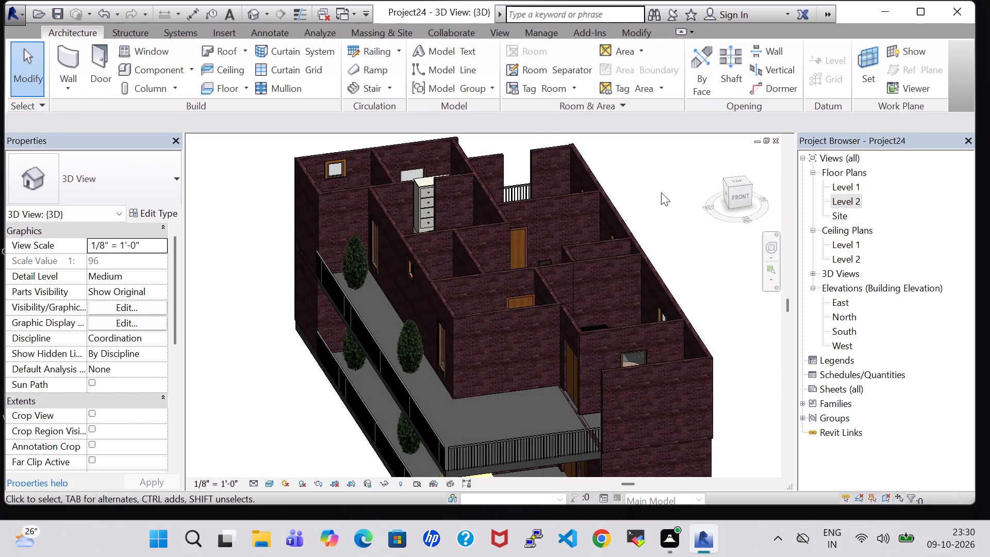
pyautogui.scroll(1, 661, 192)
pyautogui.keyDown('shift'); pyautogui.moveTo(661, 192); pyautogui.dragTo(744, 269, button='middle'); pyautogui.keyUp('shift')
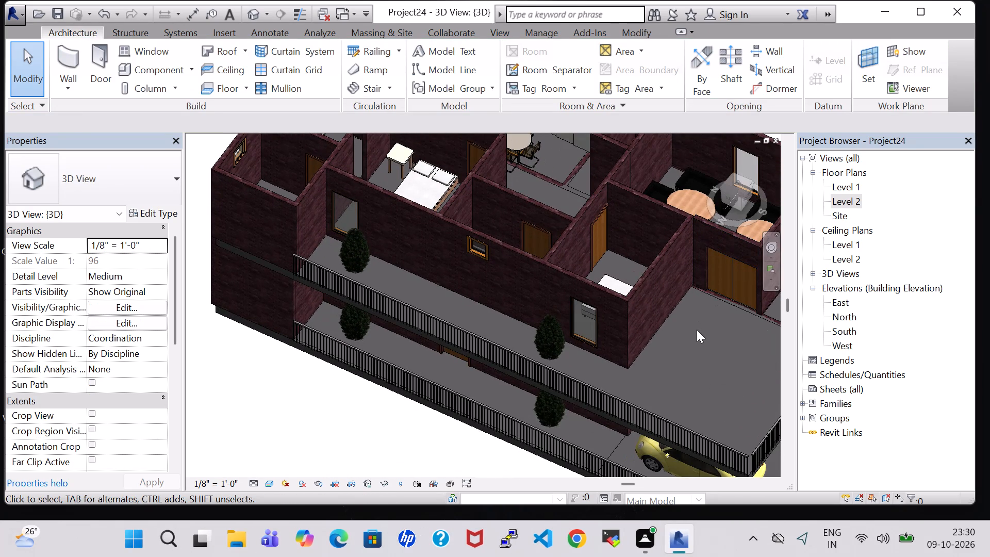
pyautogui.moveTo(287, 420); pyautogui.dragTo(110, 389, button='middle')
pyautogui.scroll(1, 202, 403)
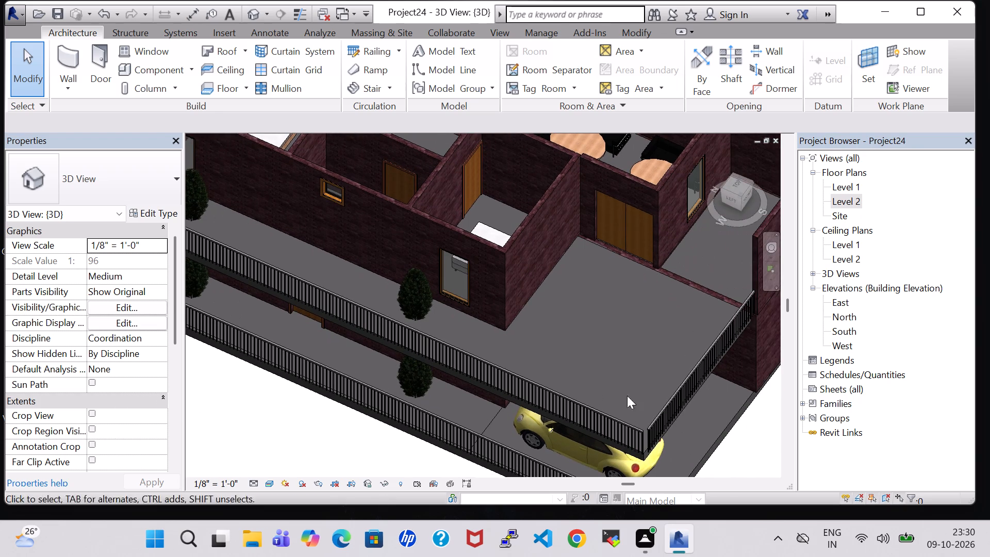
pyautogui.moveTo(765, 436); pyautogui.dragTo(622, 408, button='middle')
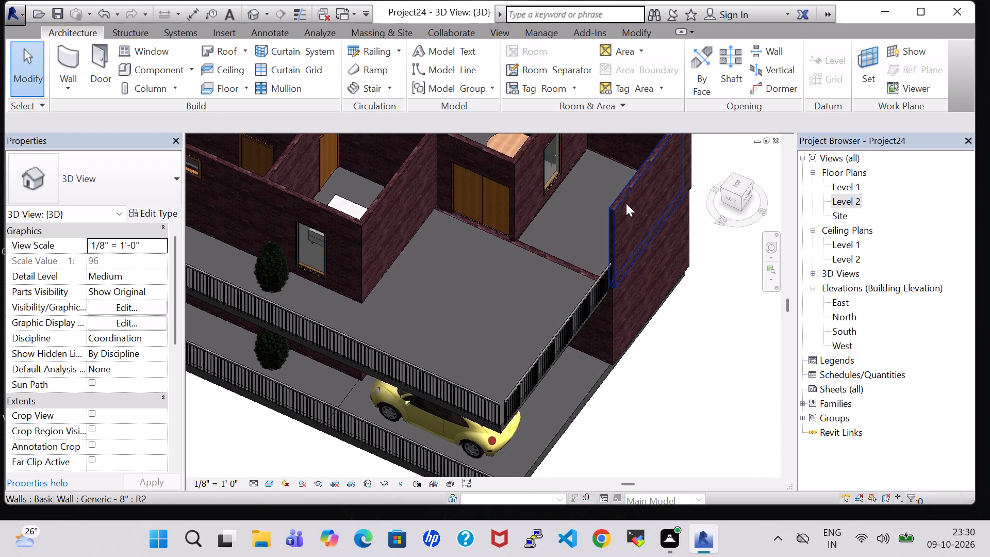
pyautogui.click(626, 203)
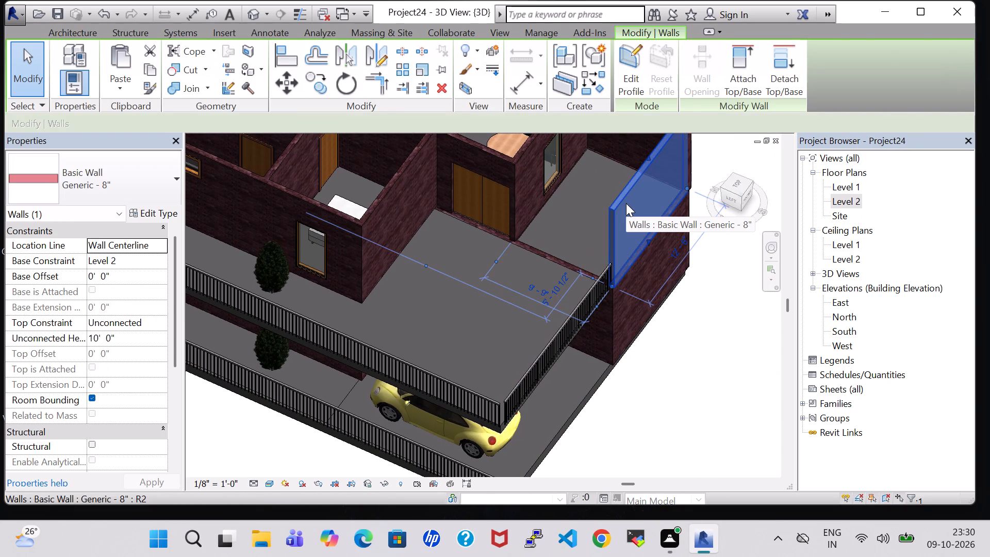
pyautogui.press('Delete')
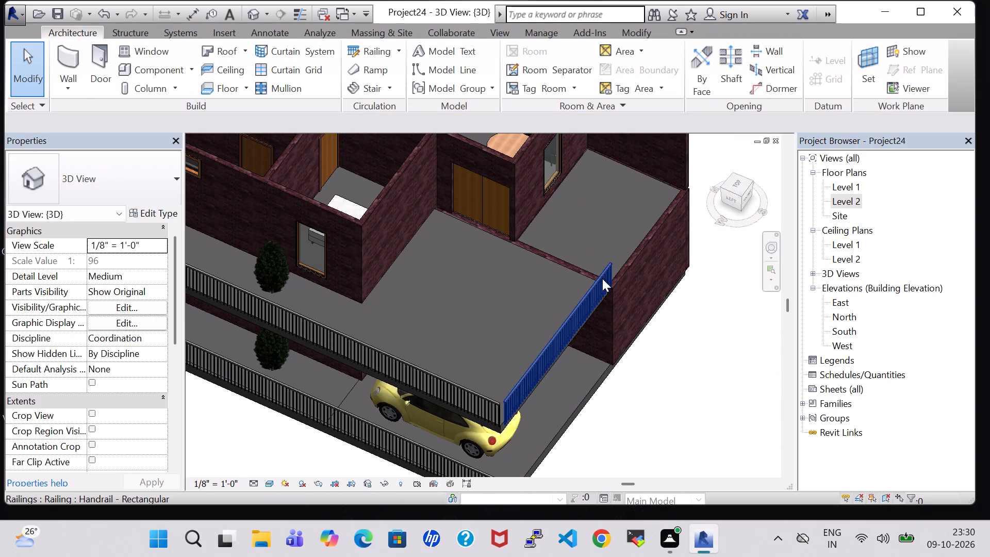
# Extend the path of the Level 2 front railing along the deleted wall's edge to the far side wall, 30' 0" long overall.
pyautogui.click(583, 299)
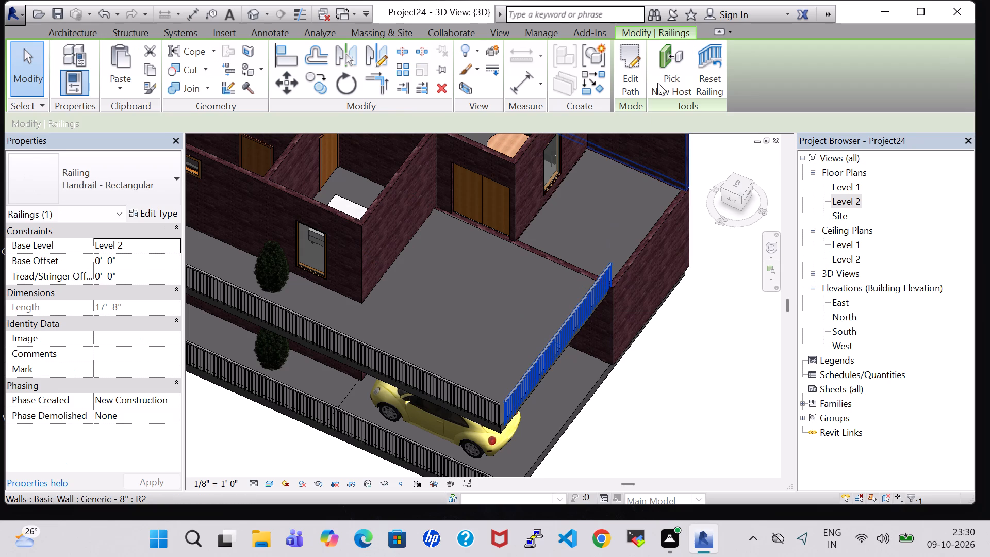
pyautogui.click(637, 70)
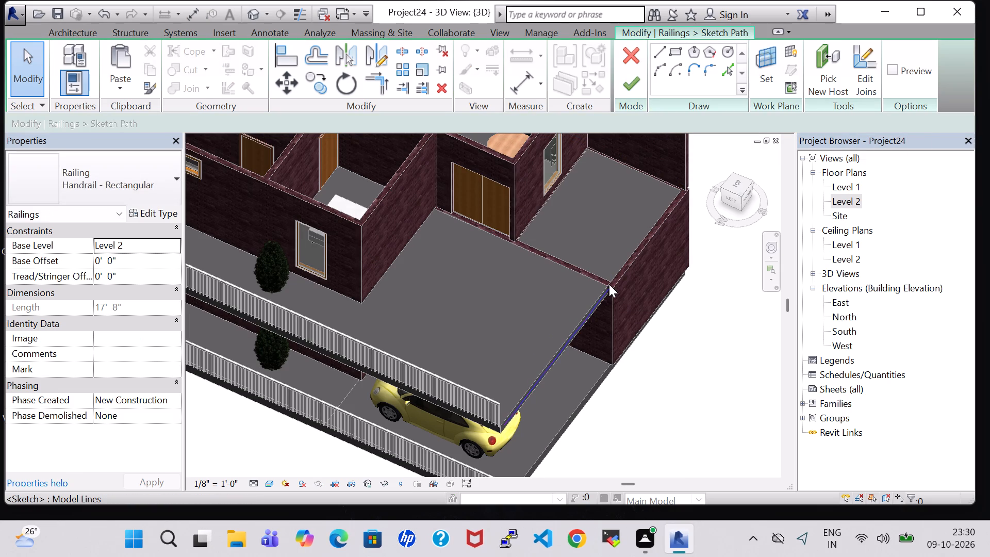
pyautogui.scroll(8, 607, 288)
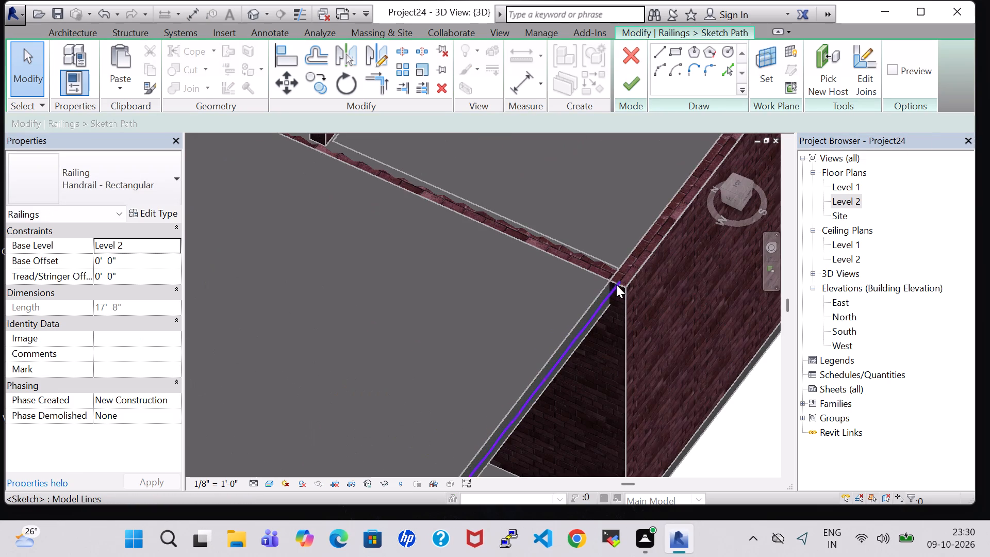
pyautogui.click(612, 287)
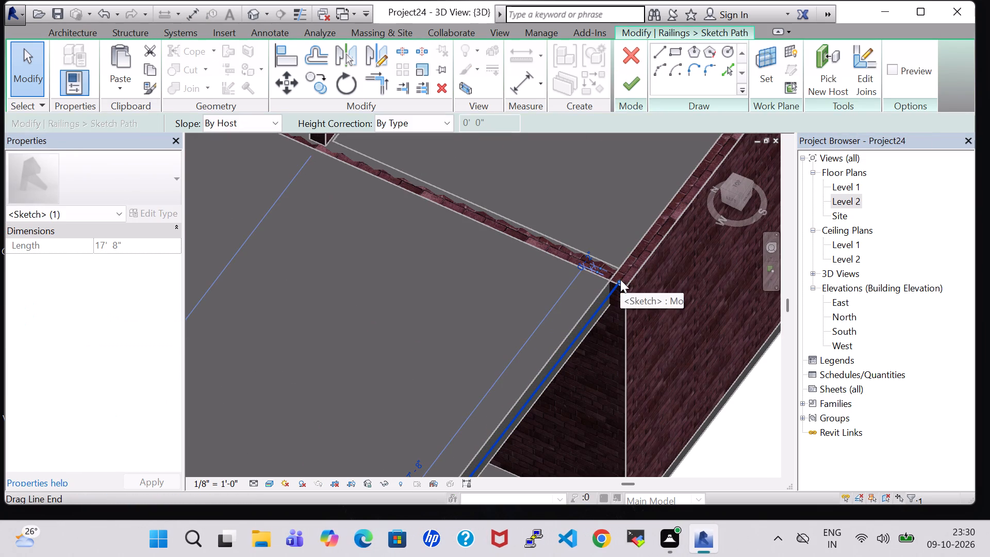
pyautogui.moveTo(620, 280); pyautogui.dragTo(689, 192)
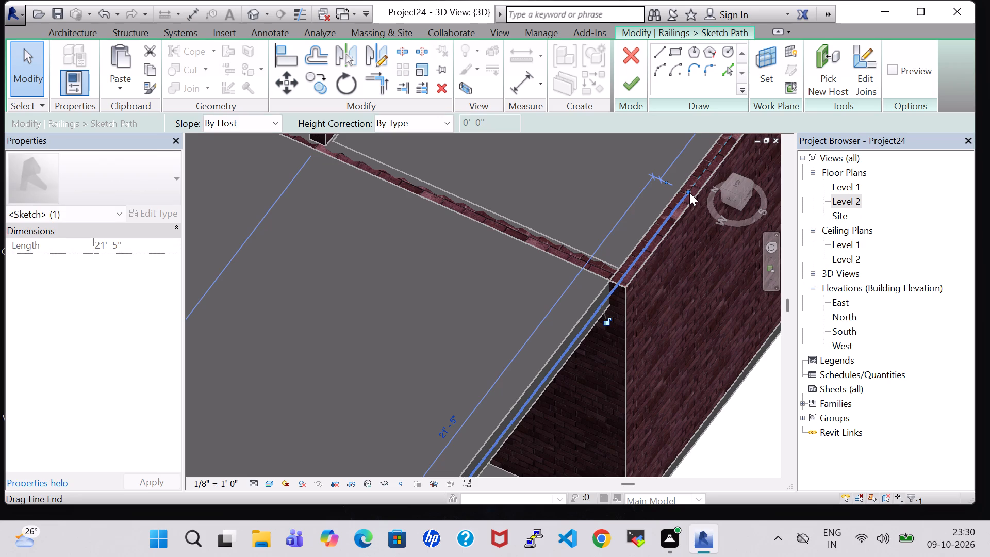
pyautogui.moveTo(689, 192); pyautogui.dragTo(544, 309, button='middle')
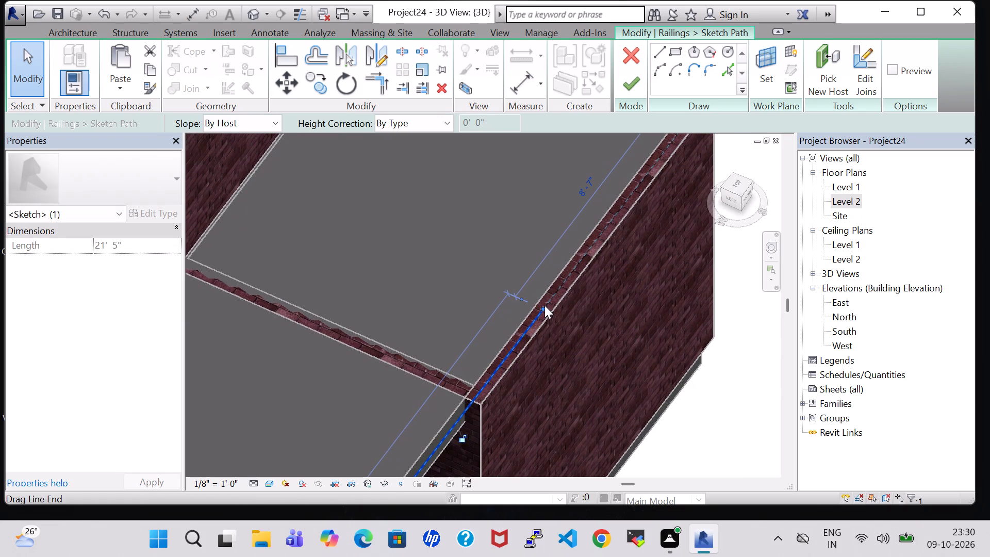
pyautogui.scroll(-3, 544, 305)
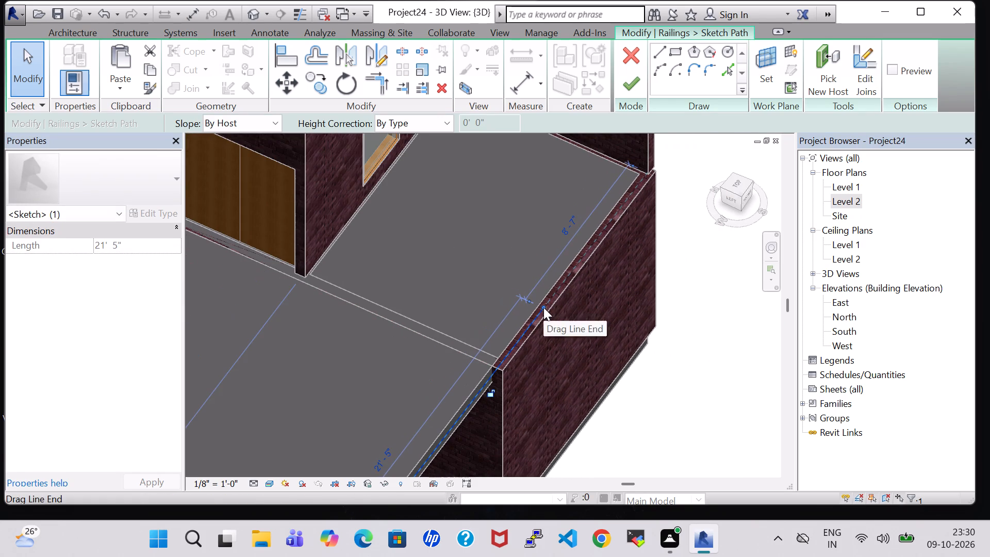
pyautogui.moveTo(543, 307); pyautogui.dragTo(648, 172)
pyautogui.click(628, 90)
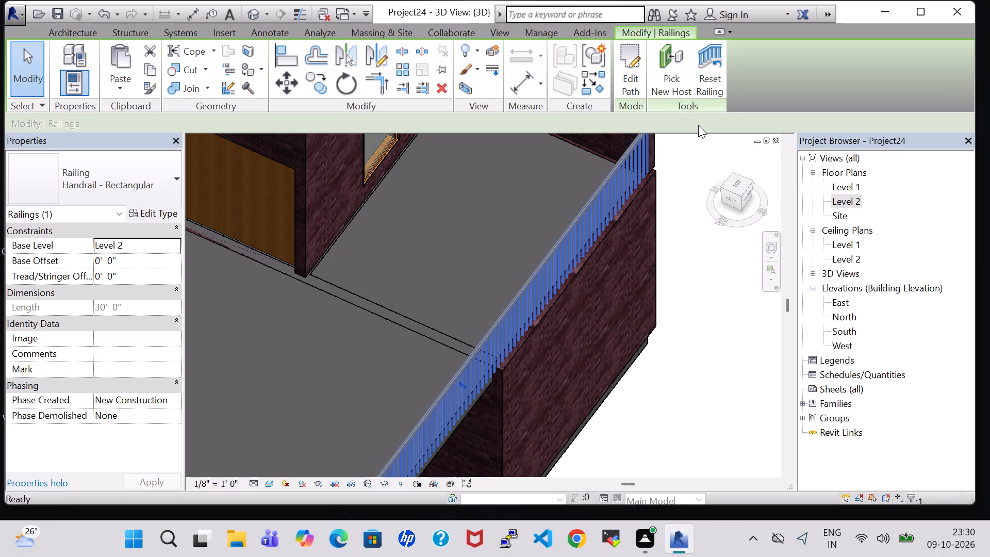
pyautogui.click(686, 224)
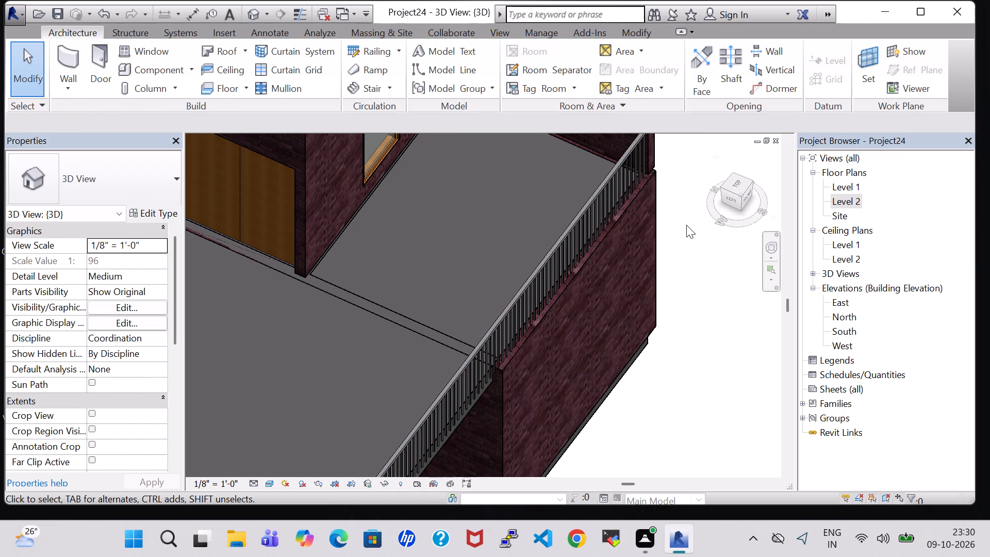
# Examine the model in 3D from above and the front to check the extended Level 2 railing and the brick walls.
pyautogui.scroll(-7, 687, 225)
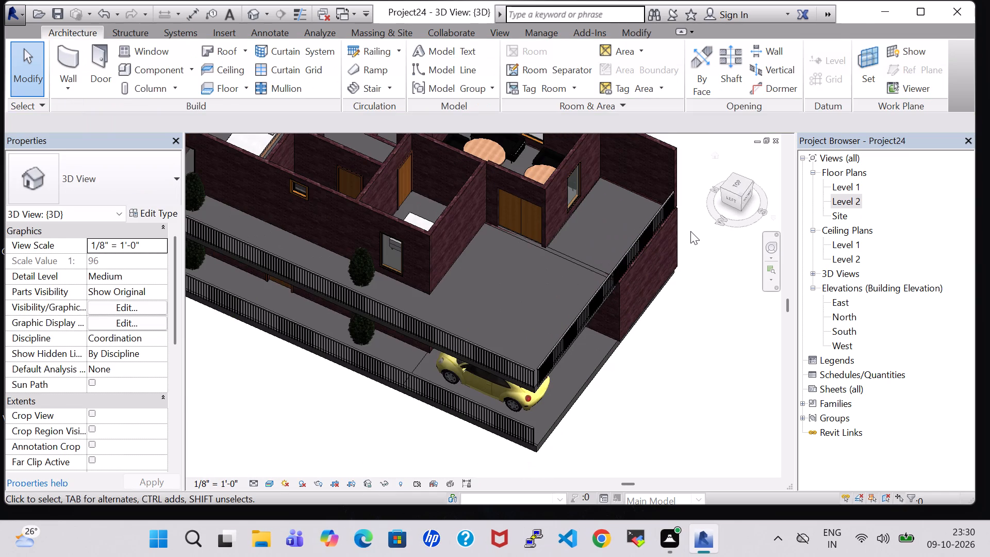
pyautogui.press('Escape')
pyautogui.press('Escape')
pyautogui.press('Escape')
pyautogui.press('Escape')
pyautogui.press('Escape')
pyautogui.press('Escape')
pyautogui.press('Escape')
pyautogui.press('Escape')
pyautogui.press('Escape')
pyautogui.press('Escape')
pyautogui.press('Escape')
pyautogui.press('Escape')
pyautogui.moveTo(725, 335); pyautogui.dragTo(647, 282, button='middle')
pyautogui.scroll(1, 665, 305)
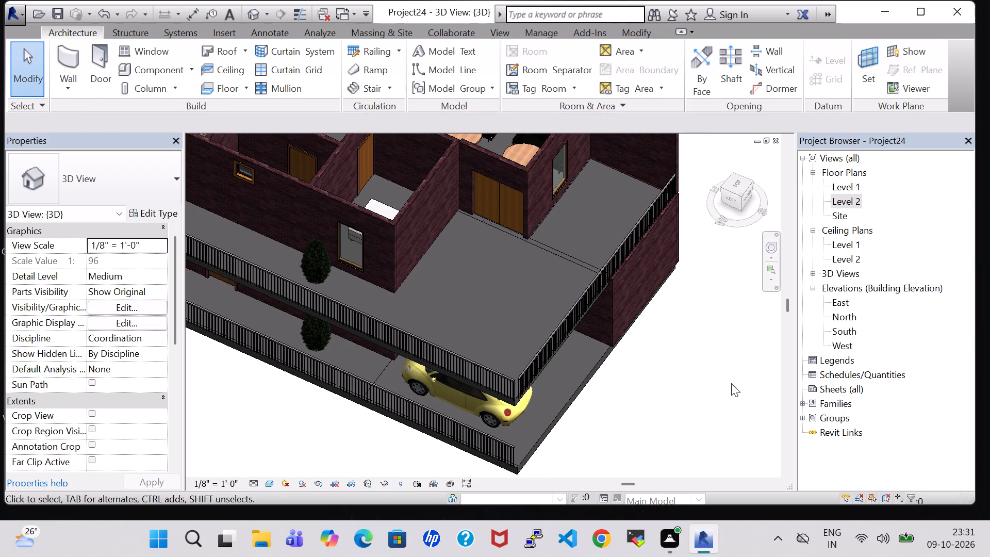
pyautogui.press('Tab')
pyautogui.press('Tab')
pyautogui.press('Tab')
pyautogui.press('Tab')
pyautogui.press('Tab')
pyautogui.press('Tab')
pyautogui.press('Tab')
pyautogui.press('Tab')
pyautogui.press('Tab')
pyautogui.press('Tab')
pyautogui.press('Tab')
pyautogui.press('Tab')
pyautogui.press('Tab')
pyautogui.moveTo(731, 383); pyautogui.dragTo(632, 291, button='middle')
pyautogui.scroll(1, 731, 383)
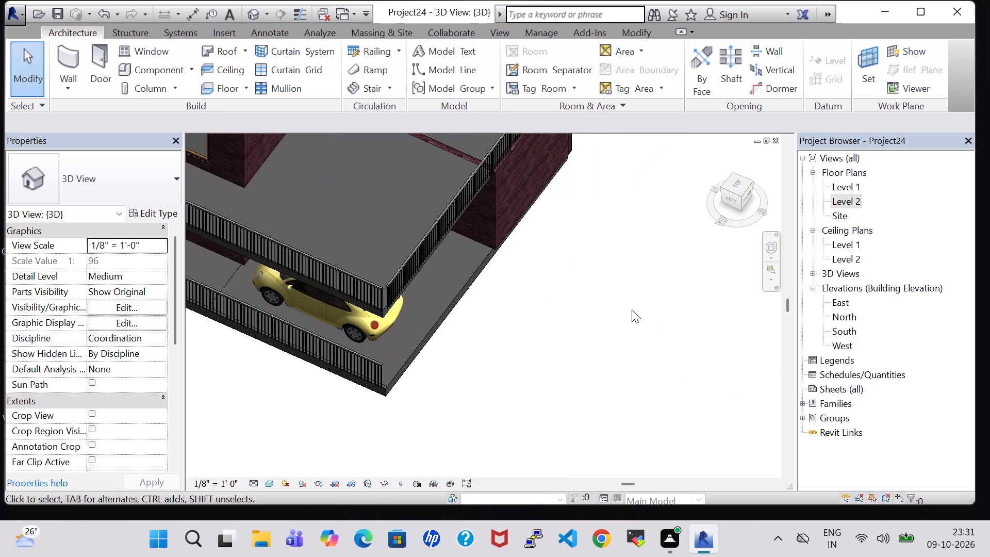
pyautogui.keyDown('shift'); pyautogui.moveTo(623, 313); pyautogui.dragTo(615, 311, button='middle'); pyautogui.keyUp('shift')
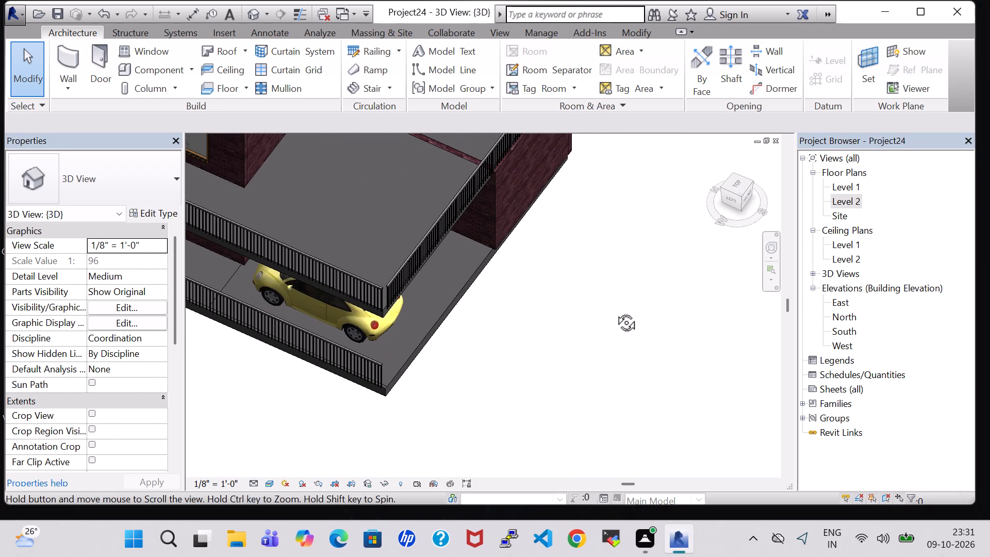
pyautogui.keyDown('shift'); pyautogui.moveTo(615, 311); pyautogui.dragTo(556, 223, button='middle'); pyautogui.keyUp('shift')
pyautogui.keyDown('shift'); pyautogui.scroll(1, 557, 253); pyautogui.keyUp('shift')
pyautogui.keyDown('shift'); pyautogui.moveTo(456, 255); pyautogui.dragTo(425, 194, button='middle'); pyautogui.keyUp('shift')
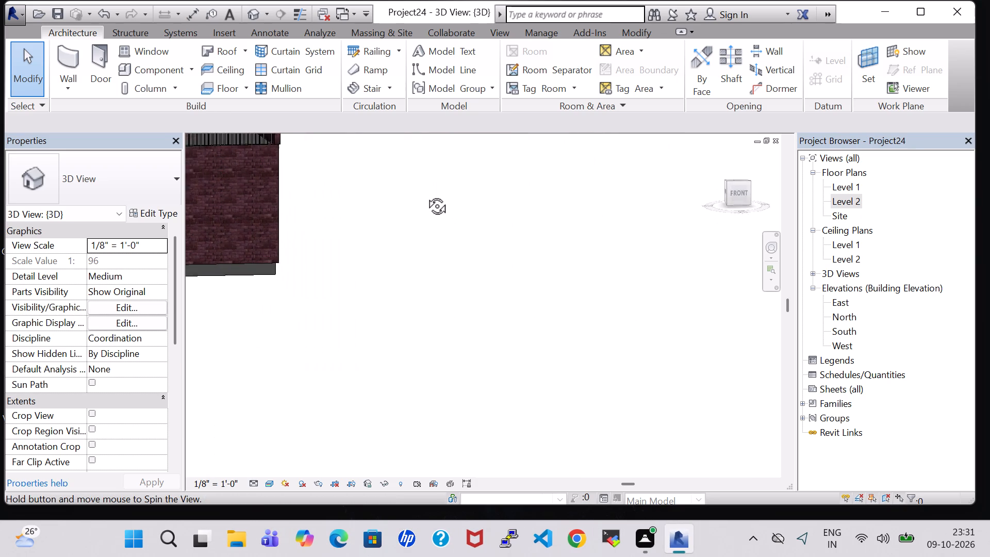
pyautogui.keyDown('shift'); pyautogui.moveTo(425, 194); pyautogui.dragTo(424, 188, button='middle'); pyautogui.keyUp('shift')
pyautogui.moveTo(521, 183); pyautogui.dragTo(721, 443, button='middle')
pyautogui.scroll(1, 757, 520)
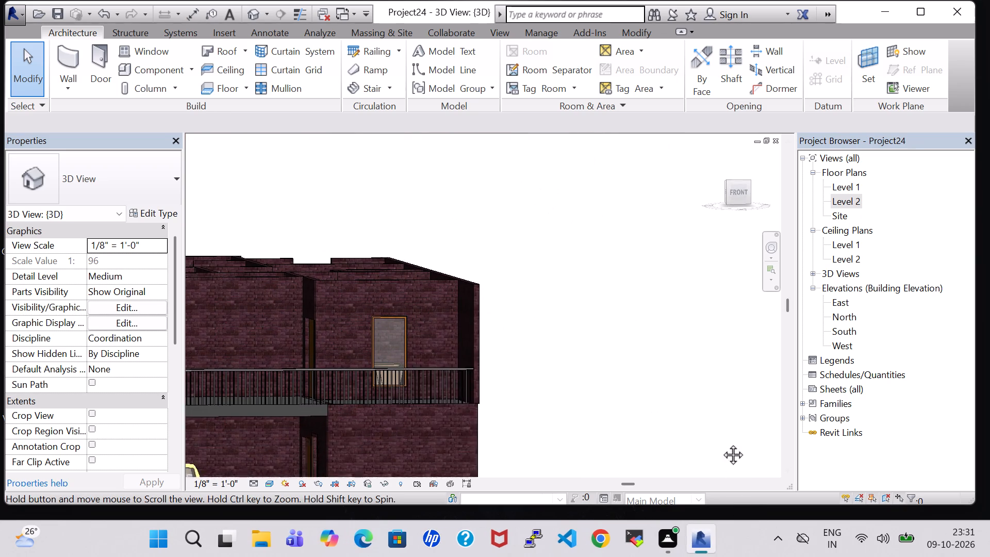
pyautogui.moveTo(721, 443); pyautogui.dragTo(734, 383, button='middle')
pyautogui.scroll(1, 581, 299)
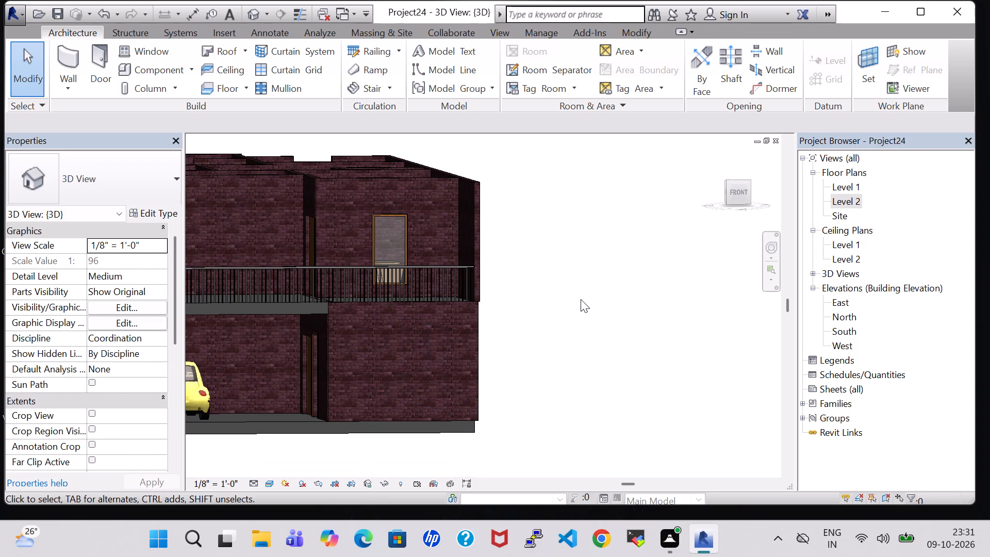
pyautogui.keyDown('shift'); pyautogui.moveTo(573, 298); pyautogui.dragTo(615, 314, button='middle'); pyautogui.keyUp('shift')
pyautogui.keyDown('shift'); pyautogui.scroll(1, 573, 298); pyautogui.keyUp('shift')
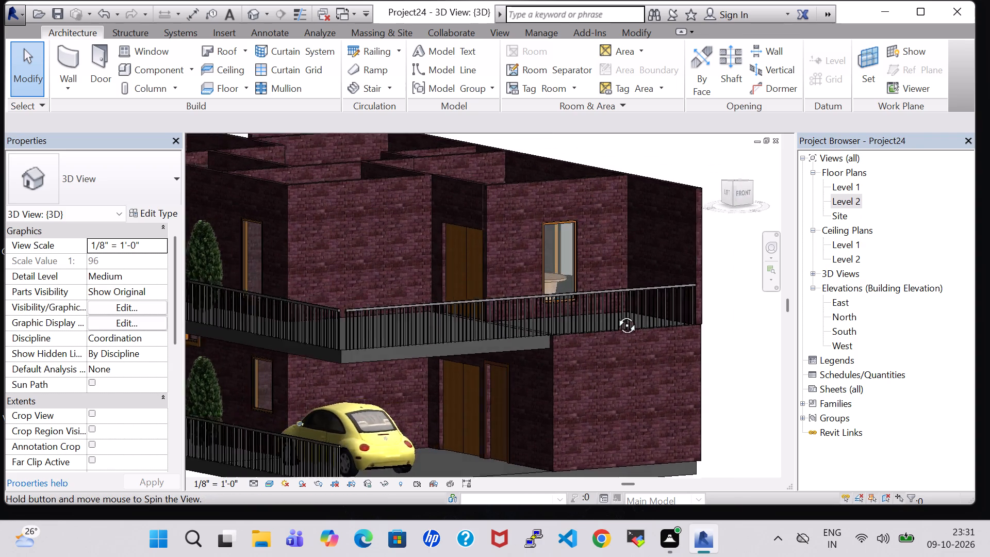
pyautogui.keyDown('shift'); pyautogui.moveTo(615, 314); pyautogui.dragTo(598, 317, button='middle'); pyautogui.keyUp('shift')
pyautogui.scroll(1, 645, 291)
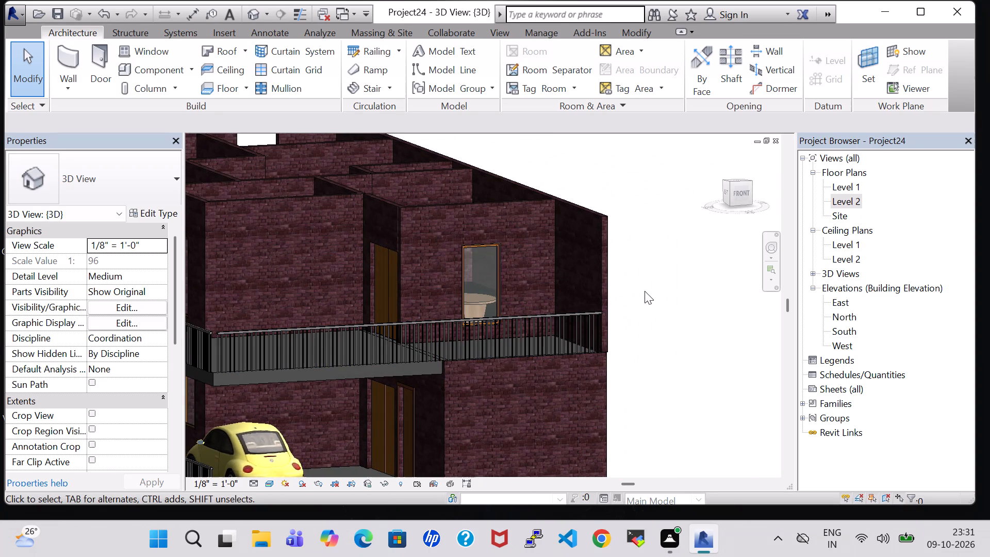
# Examine the Level 2 rooms, furniture and partition walls in 3D from the front, at an angle and directly from above.
pyautogui.scroll(-3, 645, 291)
pyautogui.keyDown('shift'); pyautogui.moveTo(645, 291); pyautogui.dragTo(666, 337, button='middle'); pyautogui.keyUp('shift')
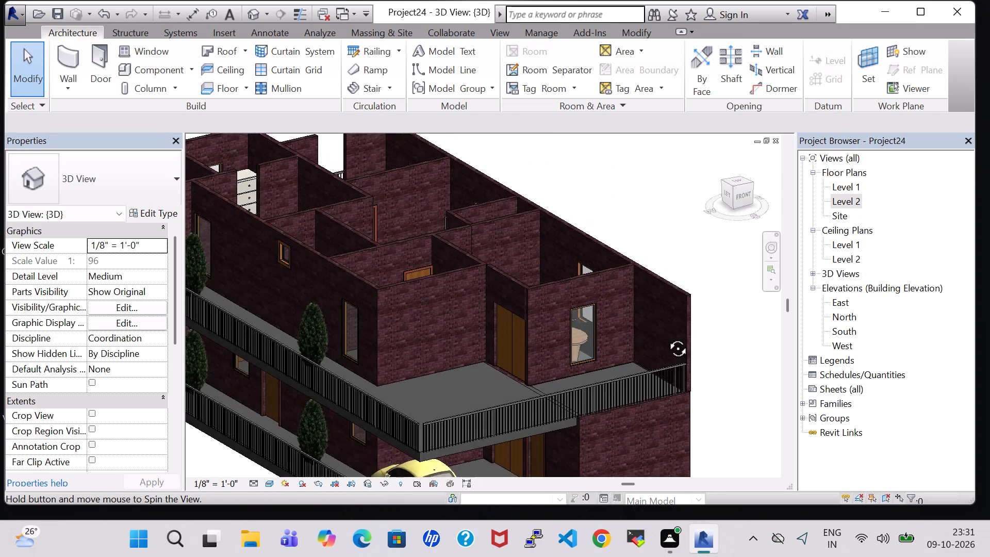
pyautogui.keyDown('shift'); pyautogui.moveTo(666, 337); pyautogui.dragTo(666, 346, button='middle'); pyautogui.keyUp('shift')
pyautogui.scroll(1, 674, 254)
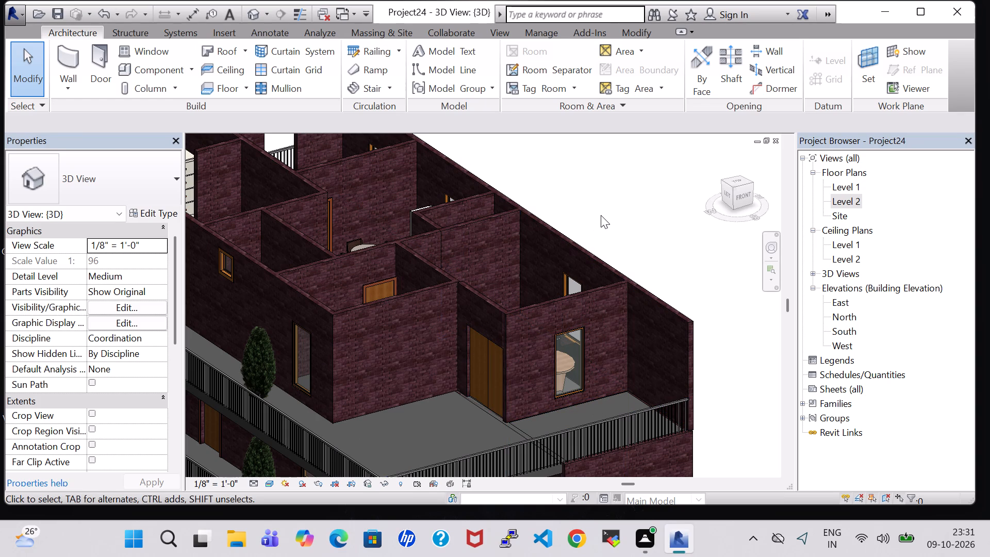
pyautogui.scroll(1, 601, 215)
pyautogui.keyDown('shift'); pyautogui.moveTo(601, 215); pyautogui.dragTo(559, 267, button='middle'); pyautogui.keyUp('shift')
pyautogui.moveTo(547, 400); pyautogui.dragTo(577, 189, button='middle')
pyautogui.scroll(1, 589, 232)
pyautogui.moveTo(589, 232); pyautogui.dragTo(524, 247, button='middle')
pyautogui.moveTo(367, 409); pyautogui.dragTo(789, 289, button='middle')
pyautogui.scroll(1, 789, 289)
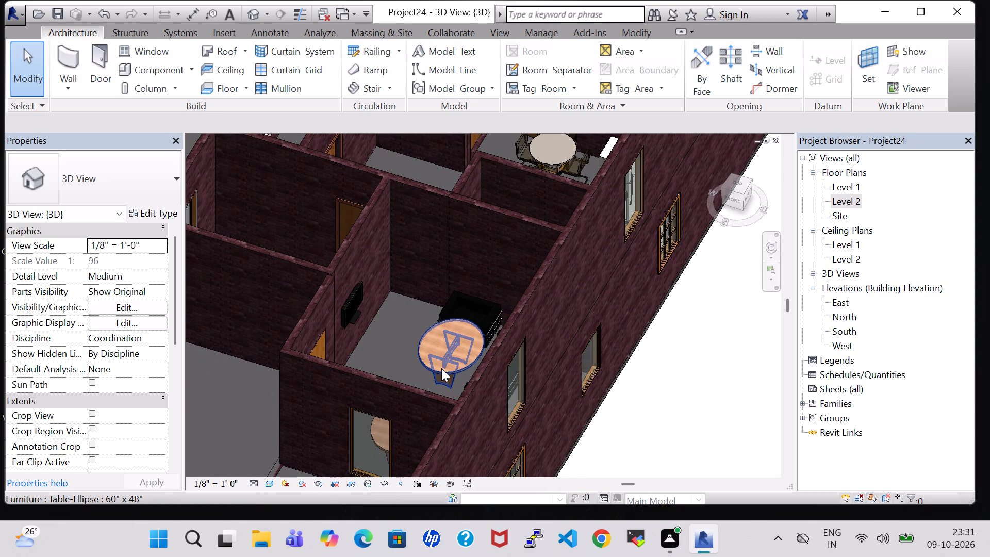
pyautogui.moveTo(700, 408); pyautogui.dragTo(772, 332, button='middle')
pyautogui.scroll(1, 709, 336)
pyautogui.keyDown('shift'); pyautogui.moveTo(709, 336); pyautogui.dragTo(744, 329, button='middle'); pyautogui.keyUp('shift')
pyautogui.keyDown('shift'); pyautogui.scroll(1, 744, 328); pyautogui.keyUp('shift')
pyautogui.moveTo(652, 182); pyautogui.dragTo(598, 346, button='middle')
pyautogui.scroll(1, 657, 225)
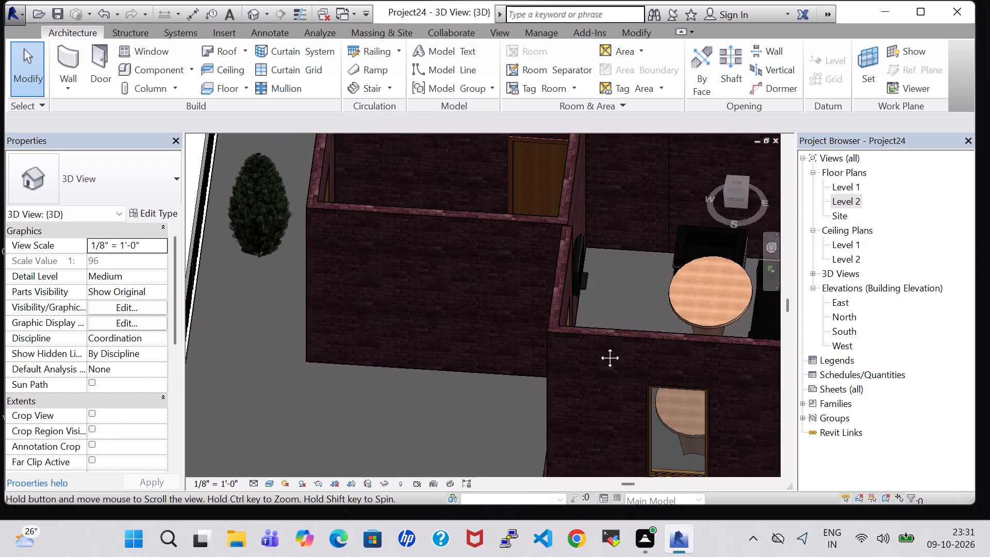
pyautogui.moveTo(598, 346); pyautogui.dragTo(576, 386, button='middle')
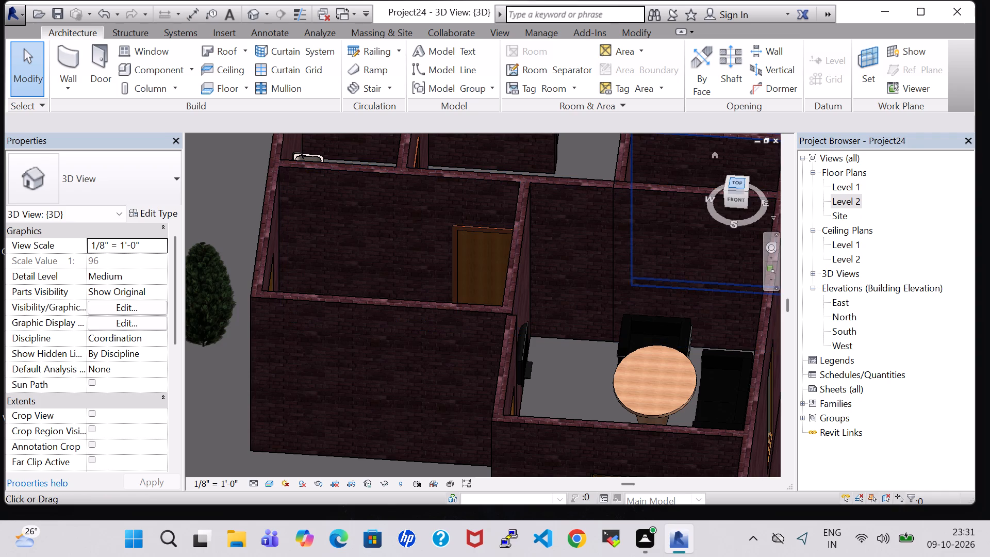
pyautogui.middleClick(740, 183)
pyautogui.click(740, 183)
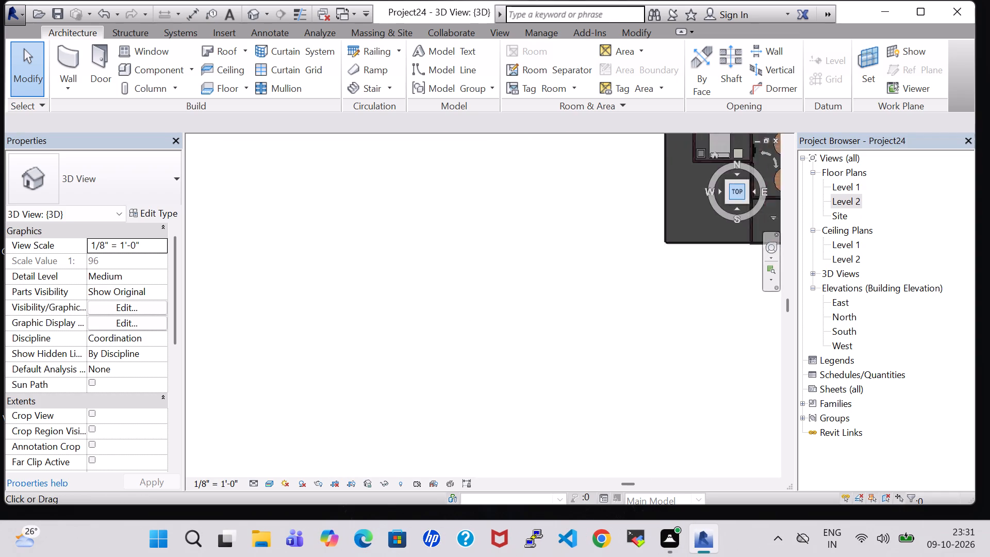
pyautogui.scroll(4, 587, 335)
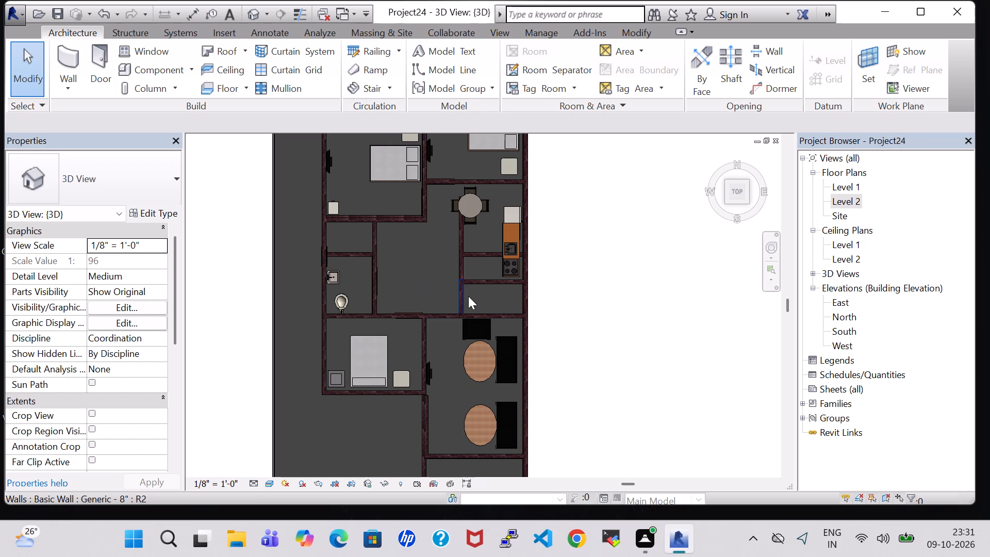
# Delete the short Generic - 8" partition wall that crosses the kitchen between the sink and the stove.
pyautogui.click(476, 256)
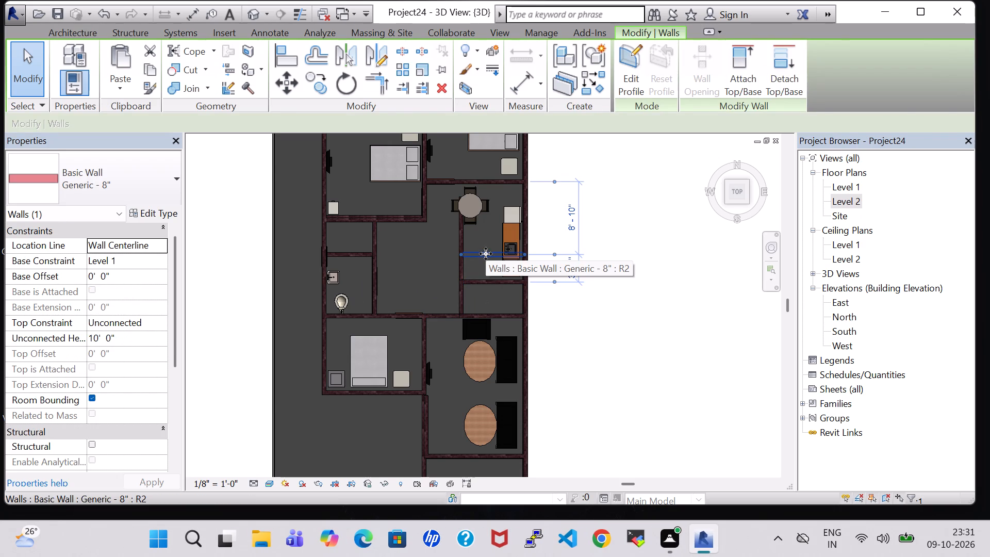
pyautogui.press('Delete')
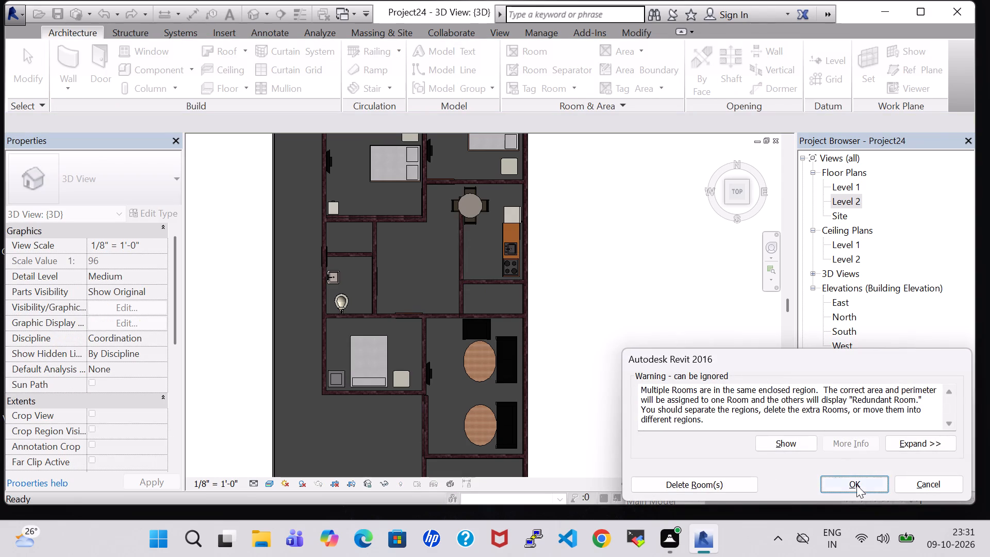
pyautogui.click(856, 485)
# Compare the wall between the kitchen and lobby in the Level 2 floor plan and in 3D from above.
pyautogui.doubleClick(836, 206)
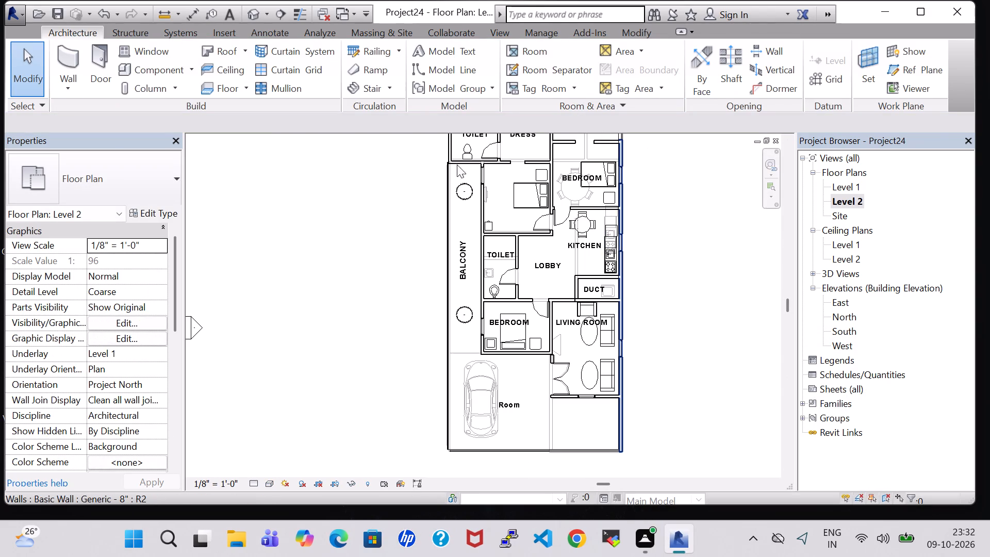
pyautogui.click(258, 7)
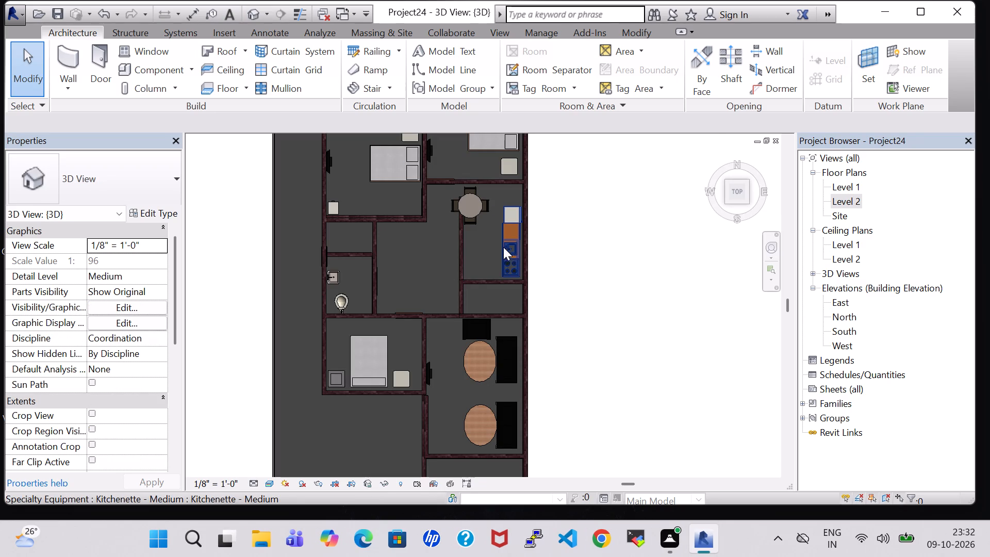
pyautogui.click(461, 263)
pyautogui.click(461, 240)
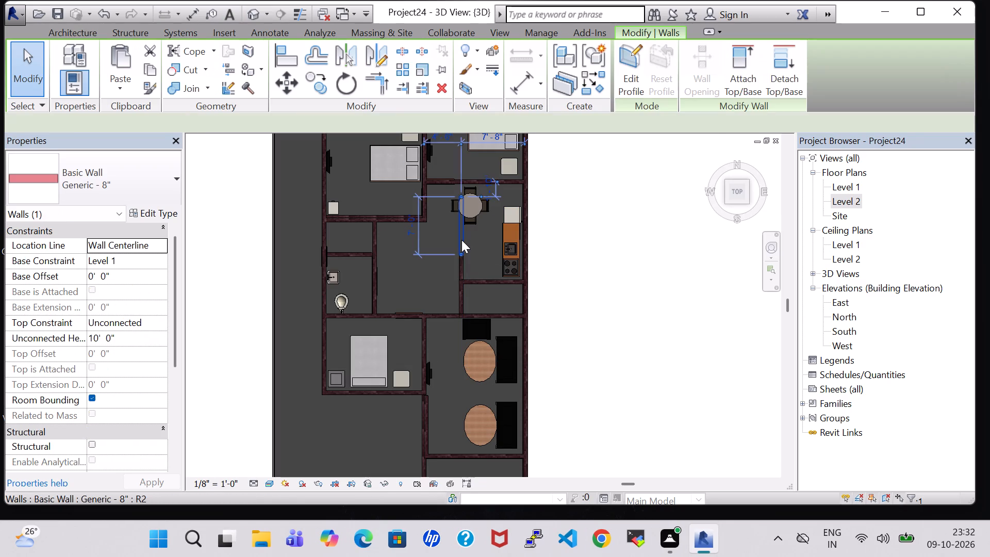
pyautogui.doubleClick(852, 201)
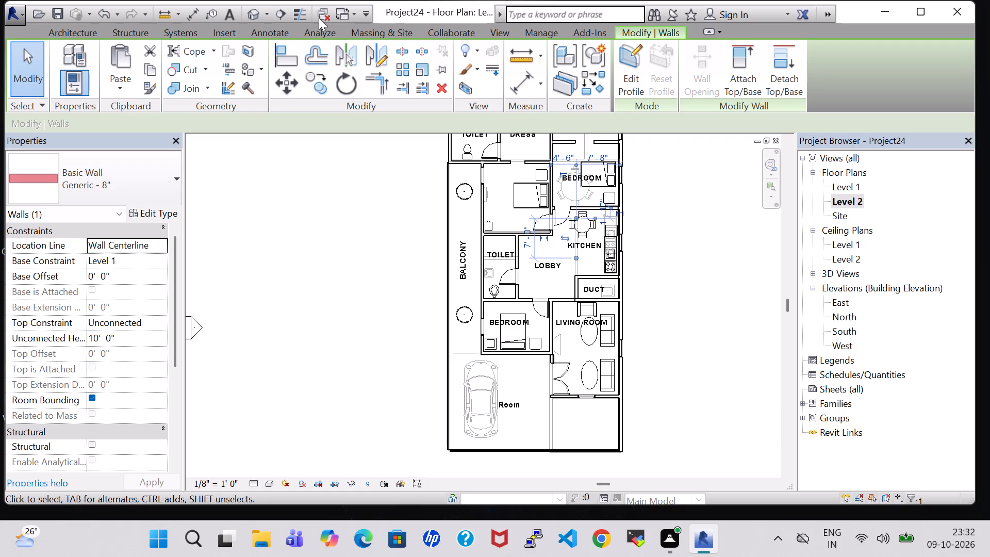
pyautogui.click(252, 7)
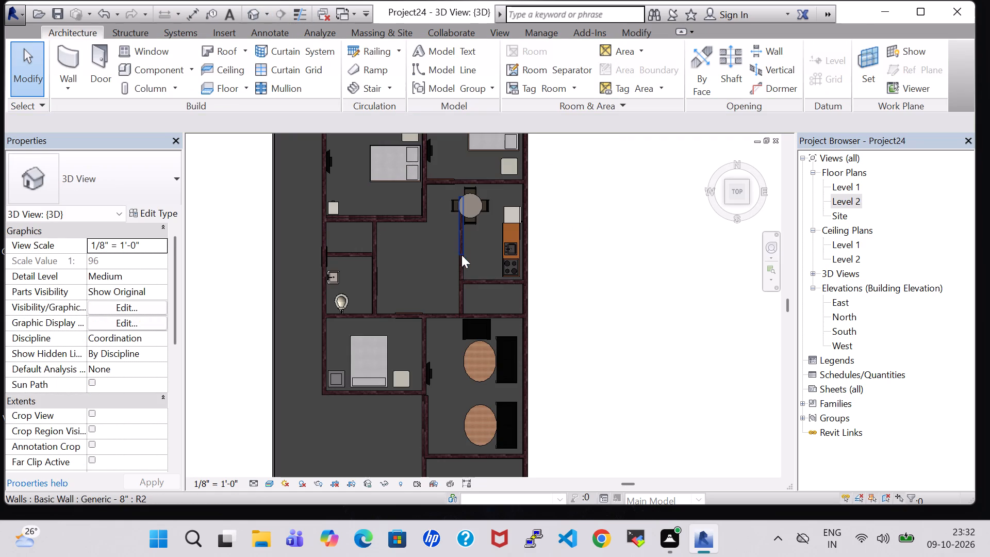
pyautogui.keyDown('shift'); pyautogui.moveTo(588, 277); pyautogui.dragTo(679, 138, button='middle'); pyautogui.keyUp('shift')
pyautogui.keyDown('shift'); pyautogui.scroll(1, 588, 277); pyautogui.keyUp('shift')
pyautogui.keyDown('shift'); pyautogui.scroll(1, 679, 138); pyautogui.keyUp('shift')
pyautogui.moveTo(573, 188); pyautogui.dragTo(477, 264, button='middle')
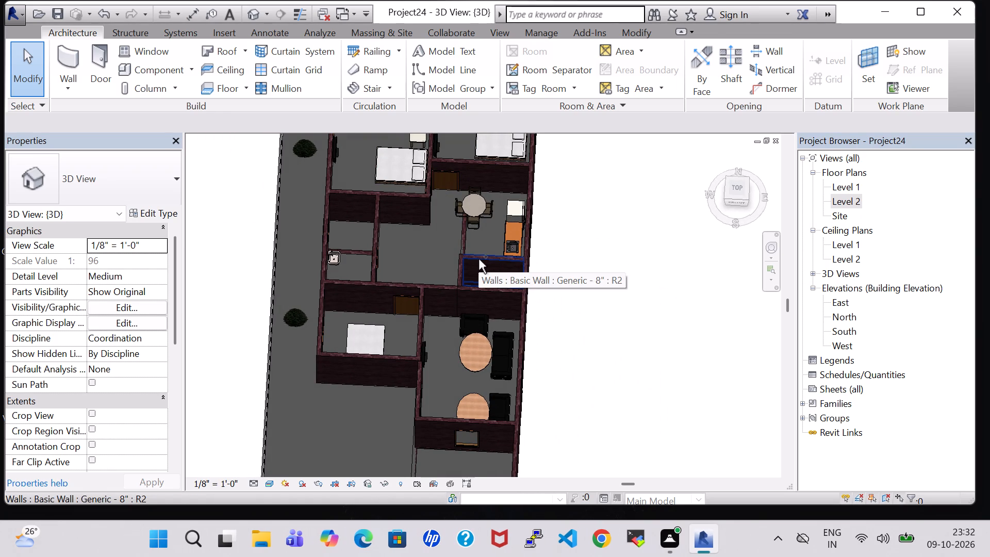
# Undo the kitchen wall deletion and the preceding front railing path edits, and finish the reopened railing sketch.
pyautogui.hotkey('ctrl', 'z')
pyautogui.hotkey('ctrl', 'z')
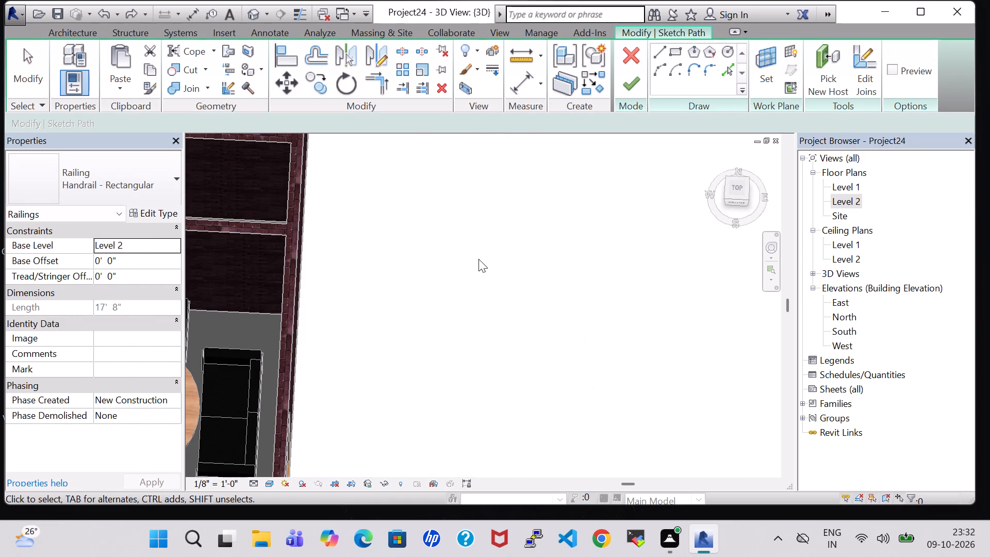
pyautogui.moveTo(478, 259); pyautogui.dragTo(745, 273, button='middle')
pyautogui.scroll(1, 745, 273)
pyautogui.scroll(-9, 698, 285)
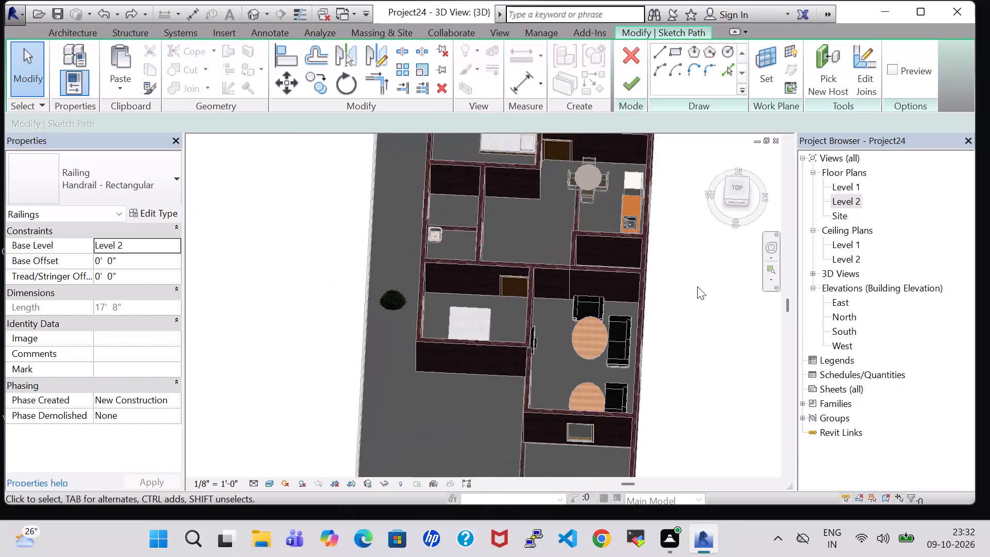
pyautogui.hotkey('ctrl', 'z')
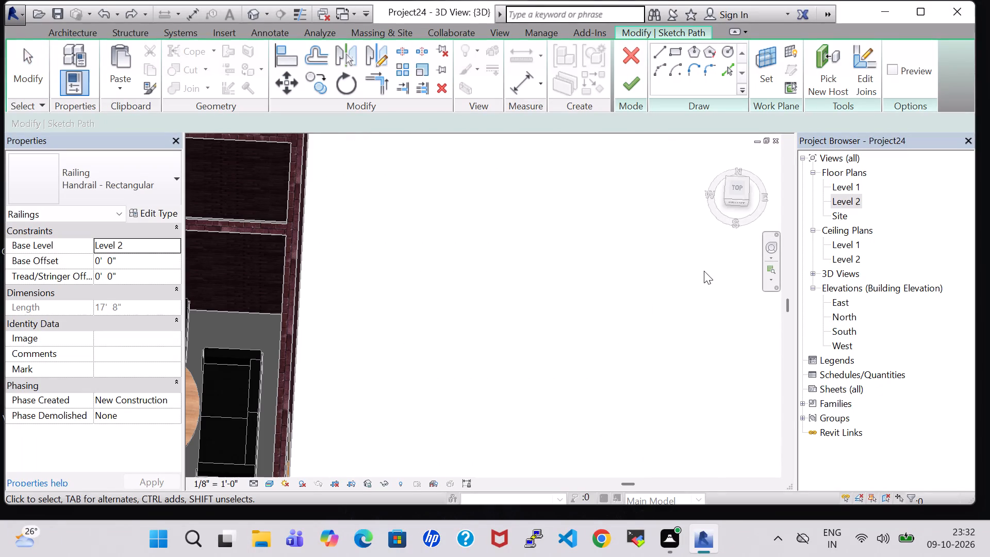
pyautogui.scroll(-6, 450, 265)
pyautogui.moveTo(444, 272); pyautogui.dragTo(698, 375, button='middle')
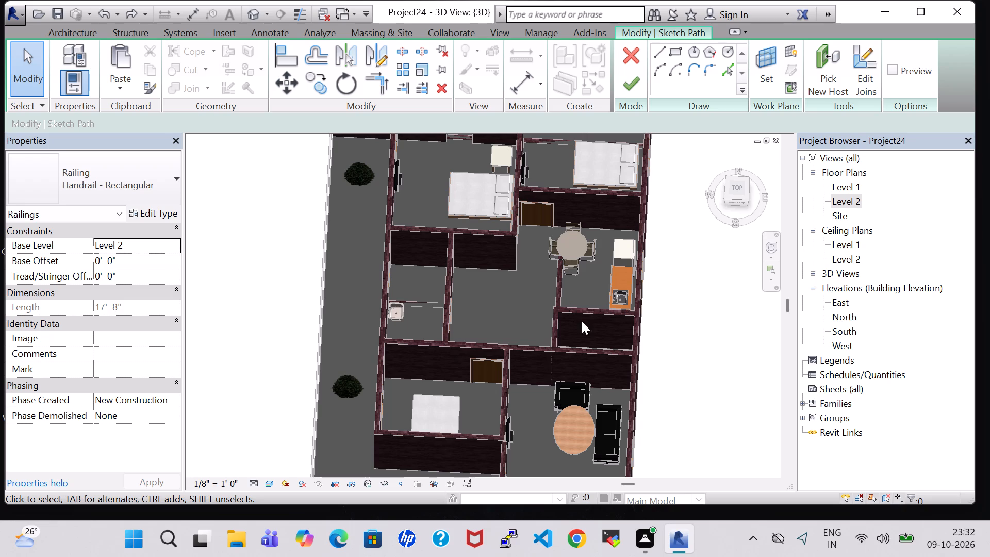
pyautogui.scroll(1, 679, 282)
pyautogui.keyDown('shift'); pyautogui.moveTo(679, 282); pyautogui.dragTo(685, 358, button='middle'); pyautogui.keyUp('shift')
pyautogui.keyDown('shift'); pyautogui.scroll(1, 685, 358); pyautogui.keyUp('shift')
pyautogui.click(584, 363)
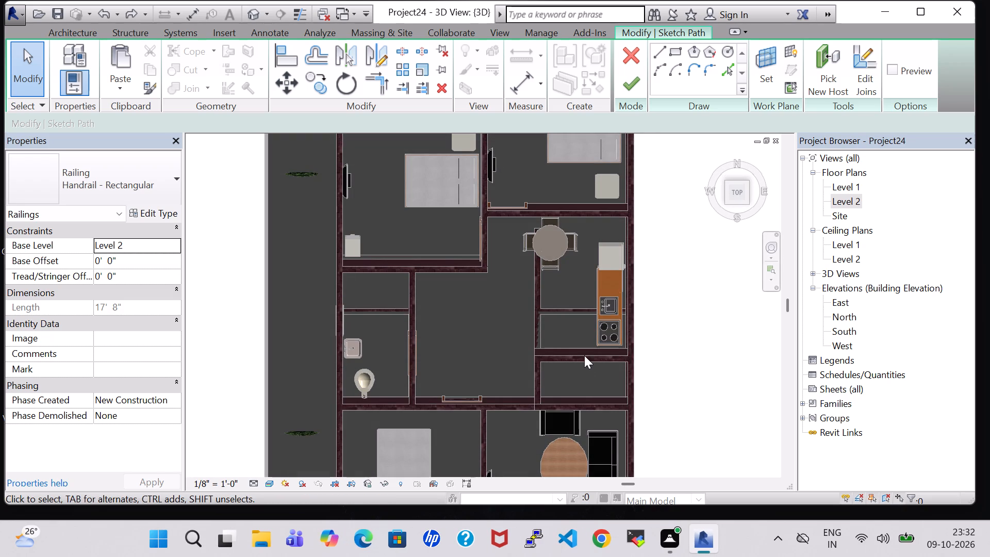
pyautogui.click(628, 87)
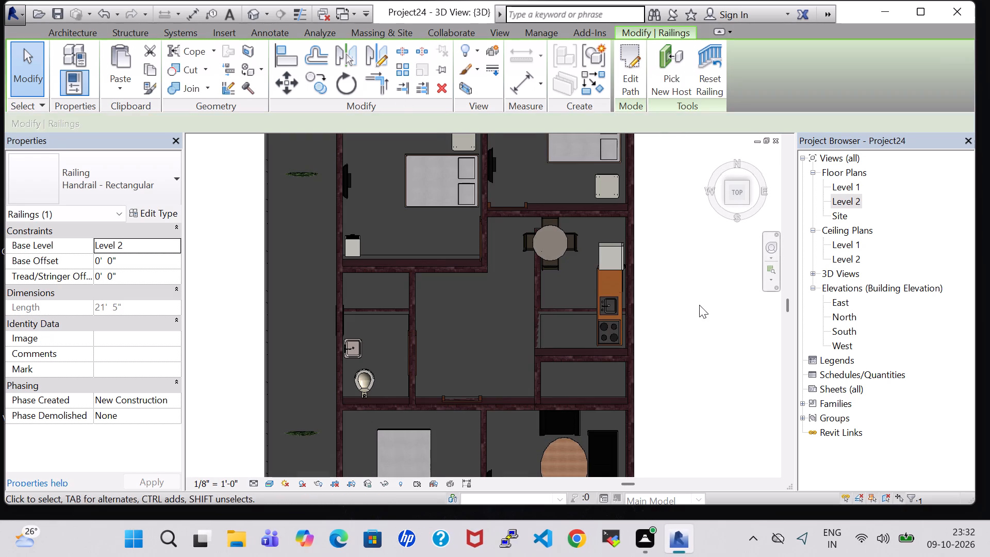
# Extend the path of the Level 2 front railing along the open area's front edge to the far side wall, 30' 2" long overall.
pyautogui.moveTo(677, 353); pyautogui.dragTo(668, 145, button='middle')
pyautogui.scroll(1, 668, 143)
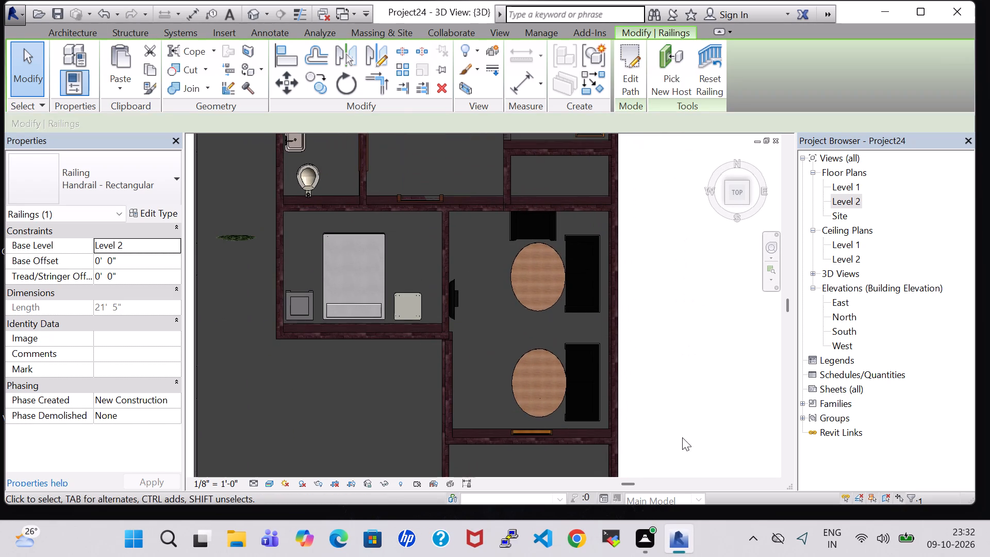
pyautogui.moveTo(683, 446); pyautogui.dragTo(679, 283, button='middle')
pyautogui.scroll(-2, 679, 283)
pyautogui.keyDown('shift'); pyautogui.moveTo(681, 316); pyautogui.dragTo(672, 185, button='middle'); pyautogui.keyUp('shift')
pyautogui.scroll(1, 630, 460)
pyautogui.keyDown('shift'); pyautogui.moveTo(668, 409); pyautogui.dragTo(670, 396, button='middle'); pyautogui.keyUp('shift')
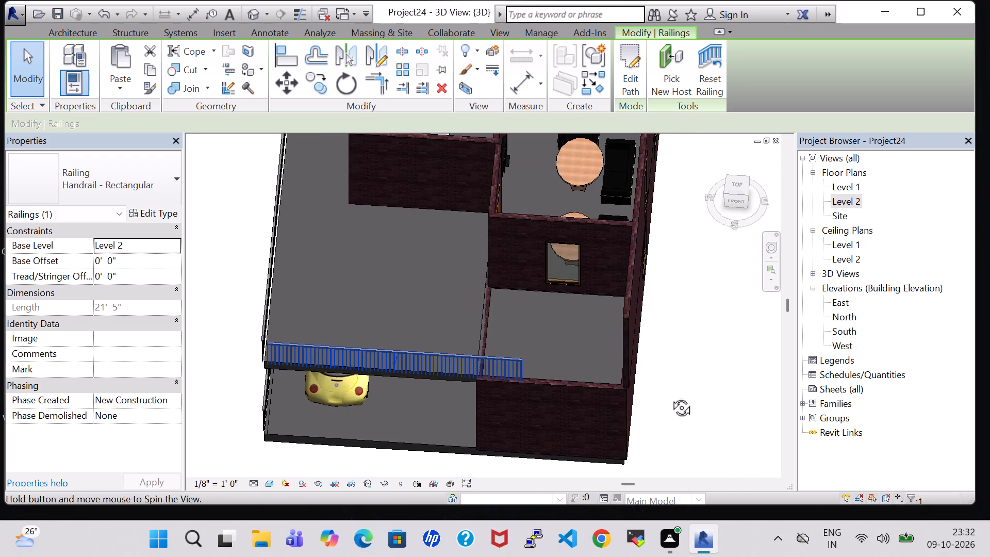
pyautogui.keyDown('shift'); pyautogui.moveTo(670, 396); pyautogui.dragTo(671, 366, button='middle'); pyautogui.keyUp('shift')
pyautogui.click(519, 357)
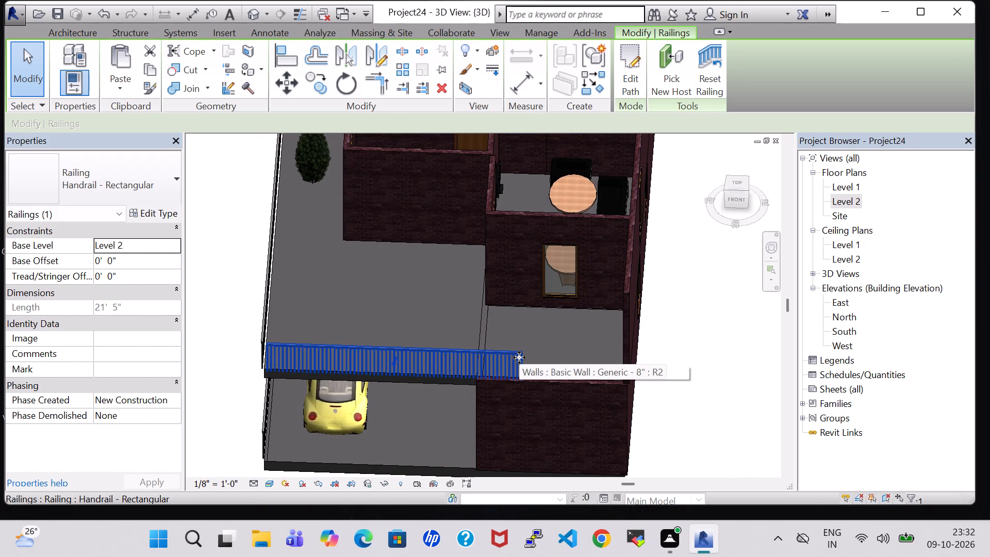
pyautogui.press('Escape')
pyautogui.click(514, 363)
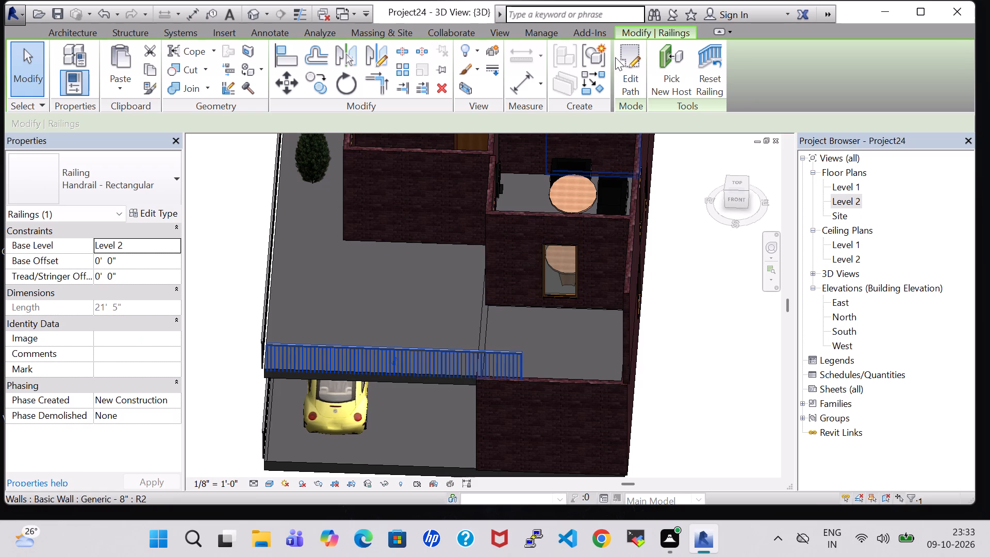
pyautogui.click(627, 62)
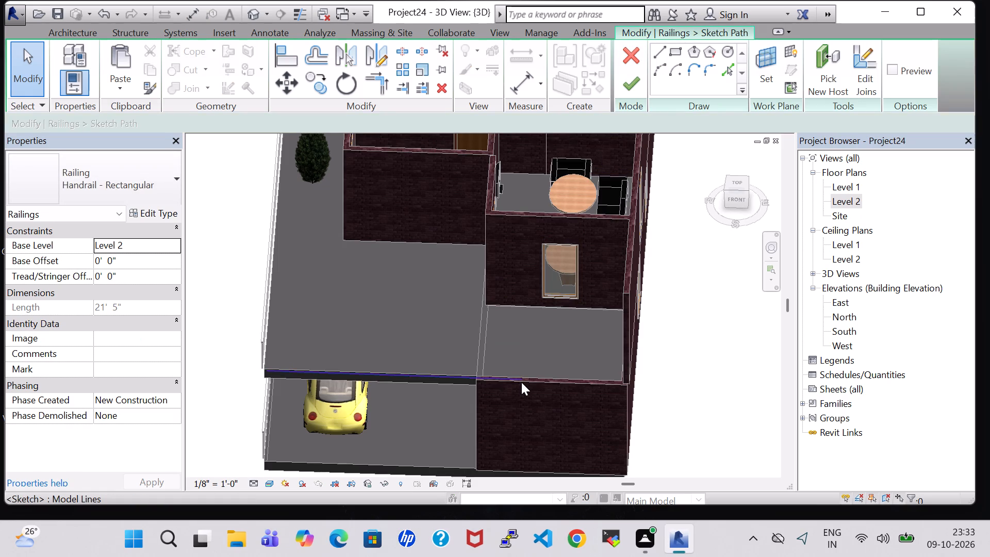
pyautogui.scroll(9, 521, 382)
pyautogui.click(522, 370)
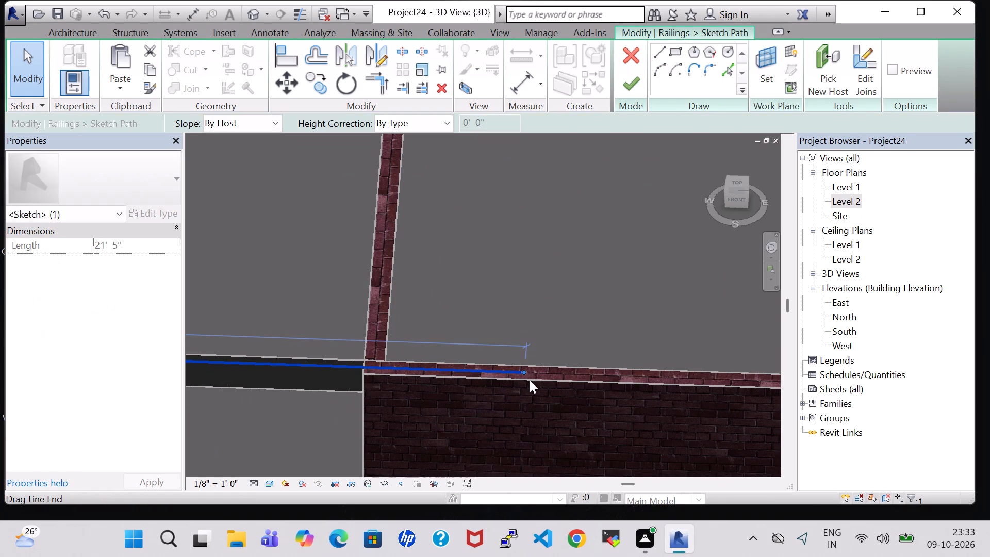
pyautogui.moveTo(523, 369); pyautogui.dragTo(564, 374)
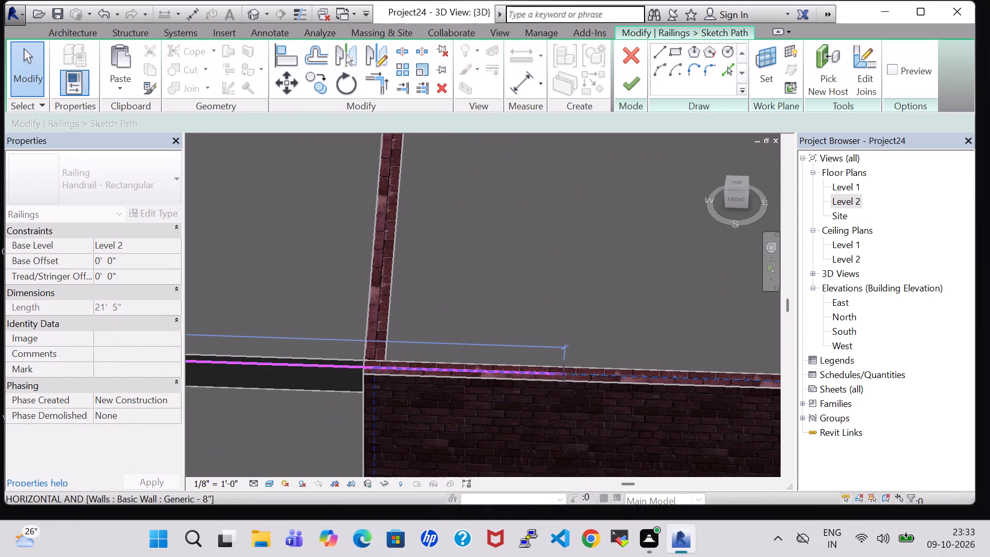
pyautogui.moveTo(564, 374); pyautogui.dragTo(726, 384)
pyautogui.scroll(-3, 726, 384)
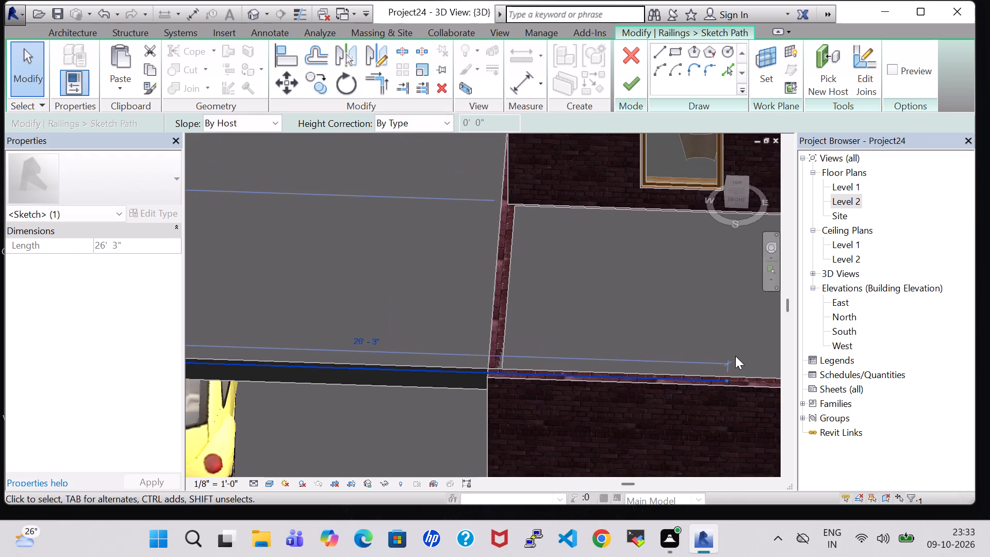
pyautogui.moveTo(738, 343); pyautogui.dragTo(589, 343, button='middle')
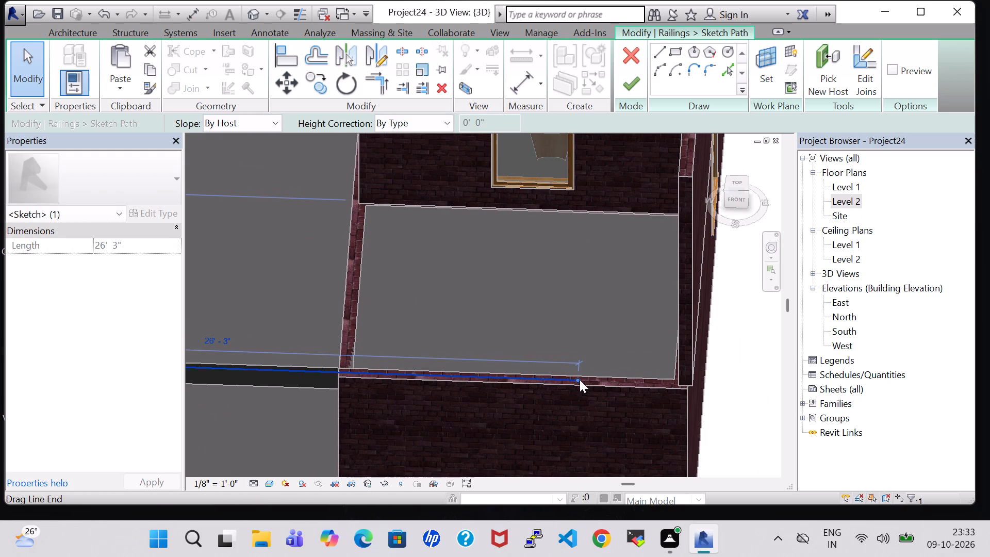
pyautogui.moveTo(580, 380); pyautogui.dragTo(683, 376)
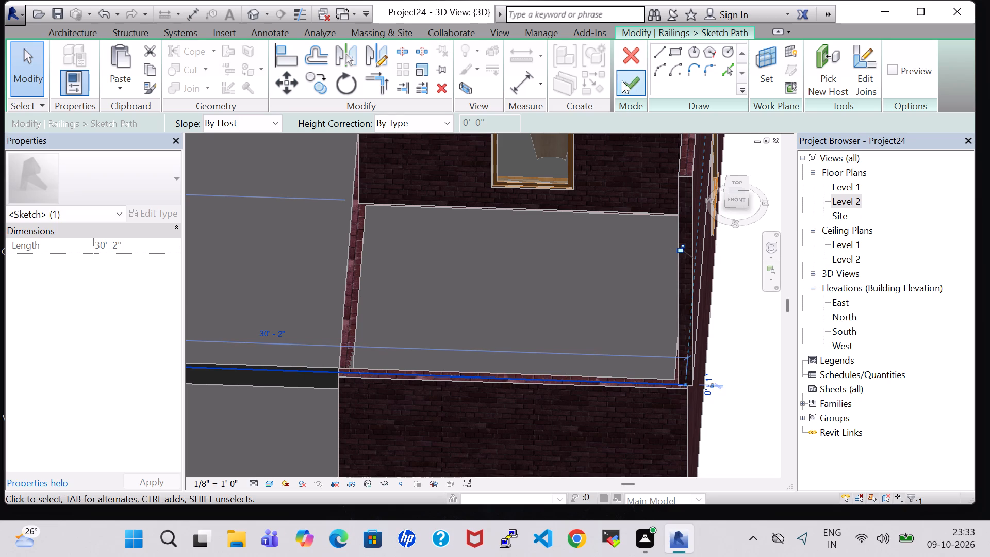
pyautogui.click(633, 84)
# Examine the extended Level 2 front railing in 3D from above and from the front.
pyautogui.scroll(-2, 723, 380)
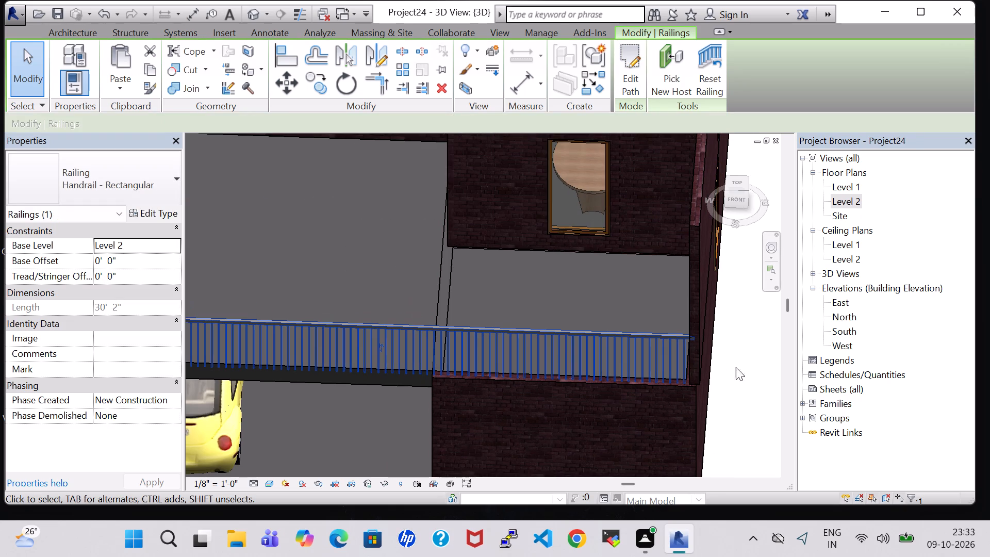
pyautogui.keyDown('shift'); pyautogui.moveTo(727, 359); pyautogui.dragTo(742, 418, button='middle'); pyautogui.keyUp('shift')
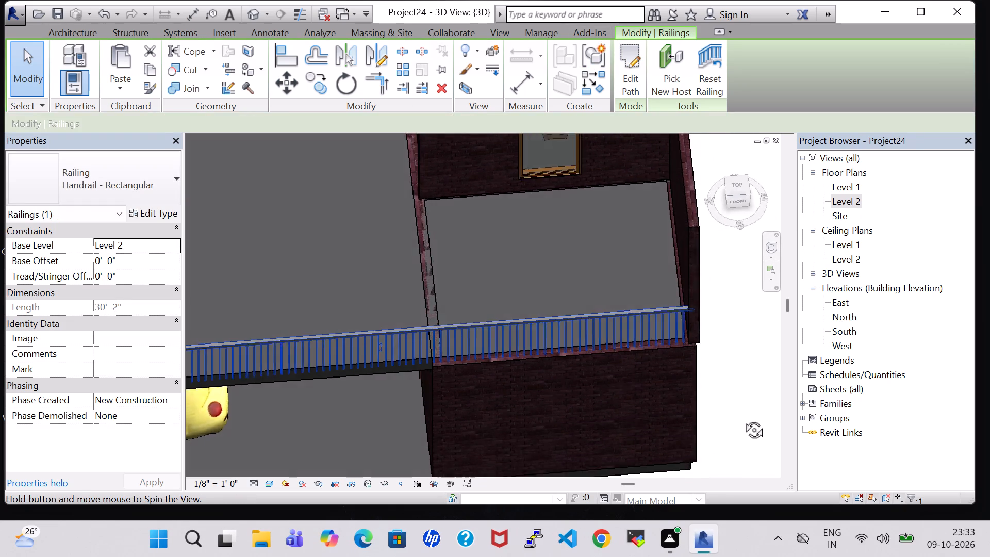
pyautogui.keyDown('shift'); pyautogui.moveTo(742, 418); pyautogui.dragTo(732, 449, button='middle'); pyautogui.keyUp('shift')
pyautogui.moveTo(737, 357); pyautogui.dragTo(727, 292, button='middle')
pyautogui.keyDown('shift'); pyautogui.scroll(1, 737, 357); pyautogui.keyUp('shift')
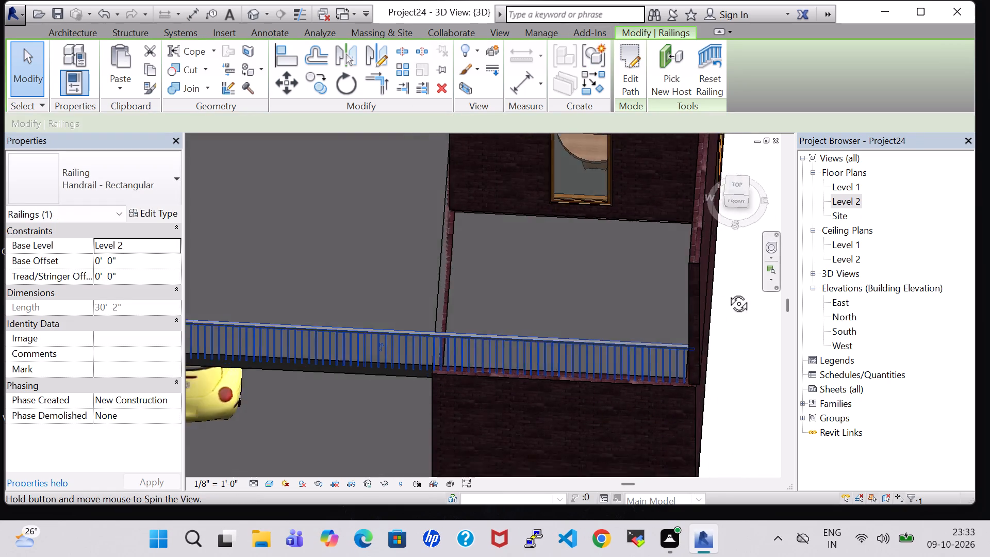
pyautogui.moveTo(727, 292); pyautogui.dragTo(735, 245, button='middle')
pyautogui.scroll(-7, 706, 273)
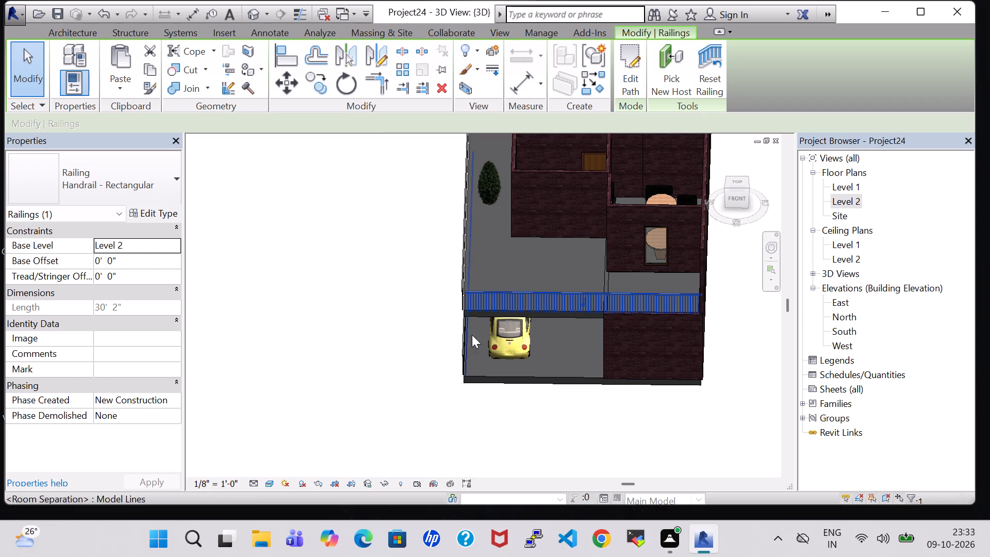
# Examine the extended Level 2 front railing and the furnished rooms in 3D from the front corner and from above.
pyautogui.keyDown('shift'); pyautogui.moveTo(364, 290); pyautogui.dragTo(433, 234, button='middle'); pyautogui.keyUp('shift')
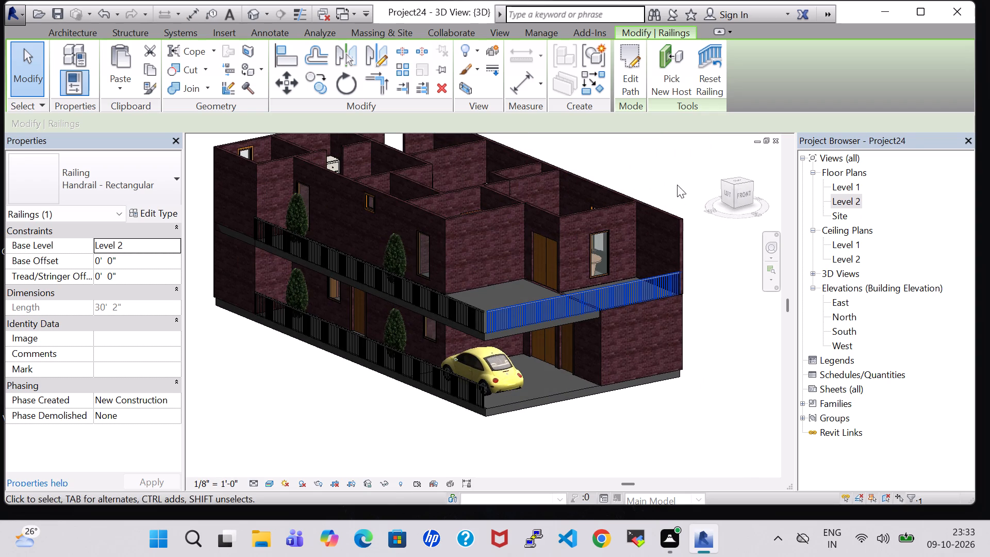
pyautogui.keyDown('shift'); pyautogui.moveTo(677, 183); pyautogui.dragTo(661, 278, button='middle'); pyautogui.keyUp('shift')
pyautogui.scroll(1, 757, 275)
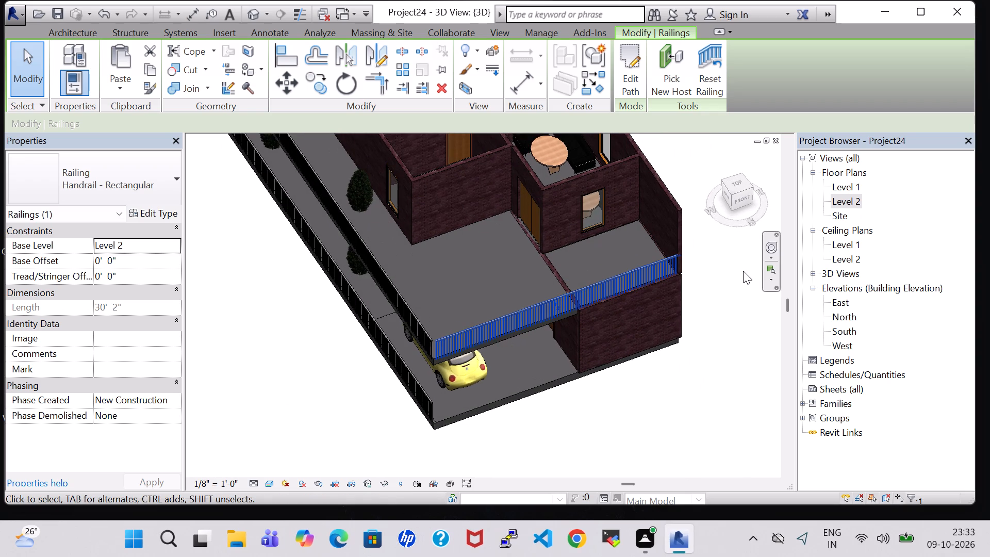
pyautogui.moveTo(731, 253); pyautogui.dragTo(678, 371, button='middle')
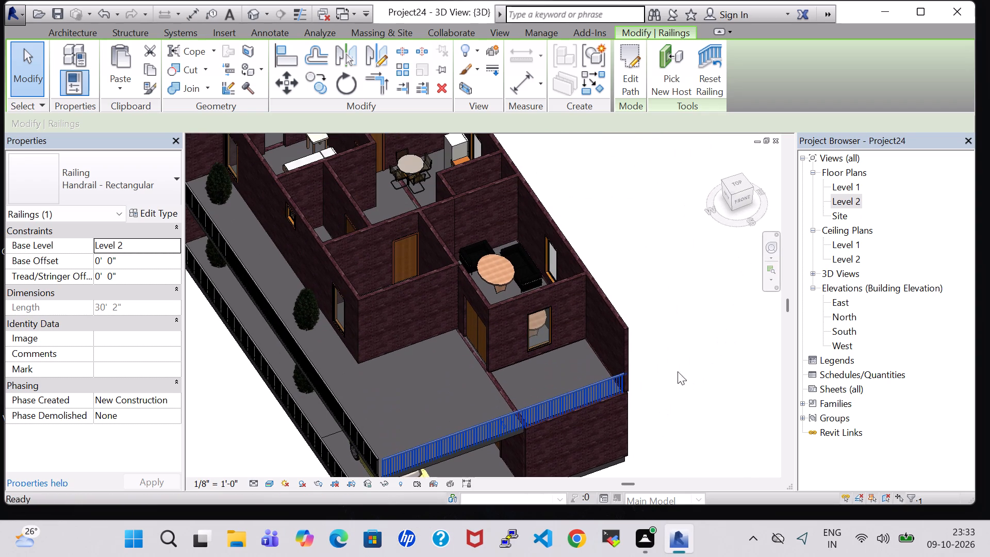
pyautogui.click(737, 185)
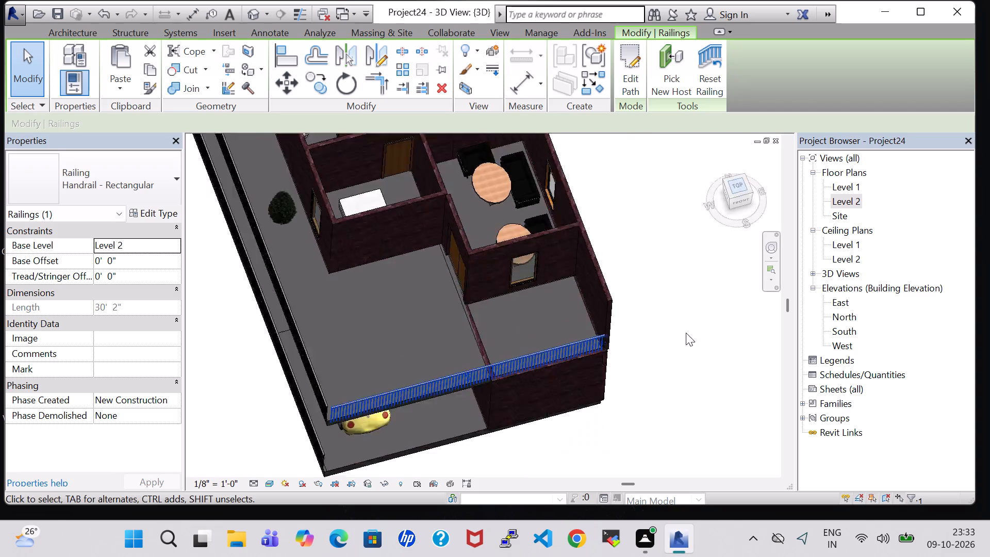
pyautogui.scroll(-2, 665, 274)
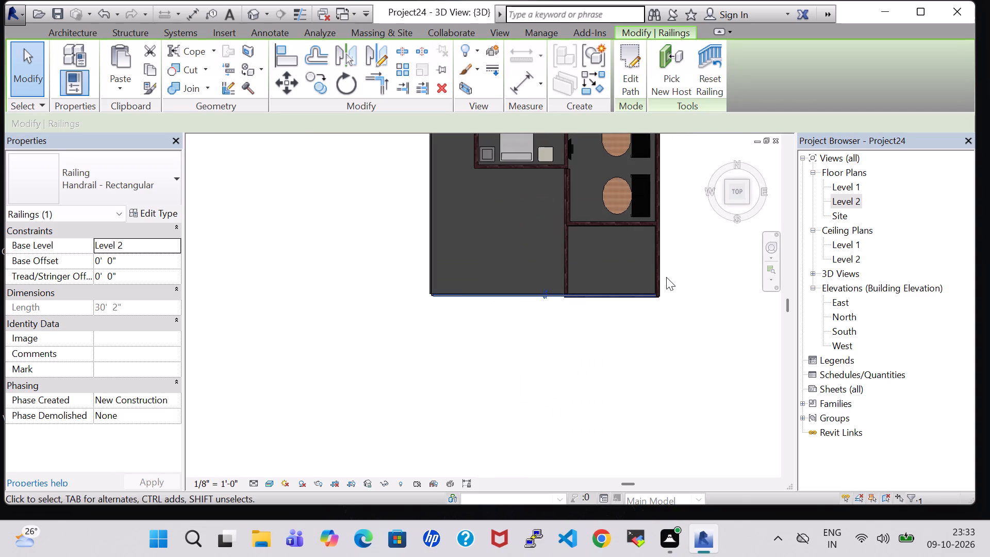
pyautogui.scroll(-2, 666, 277)
pyautogui.moveTo(675, 266); pyautogui.dragTo(674, 433, button='middle')
pyautogui.scroll(1, 674, 433)
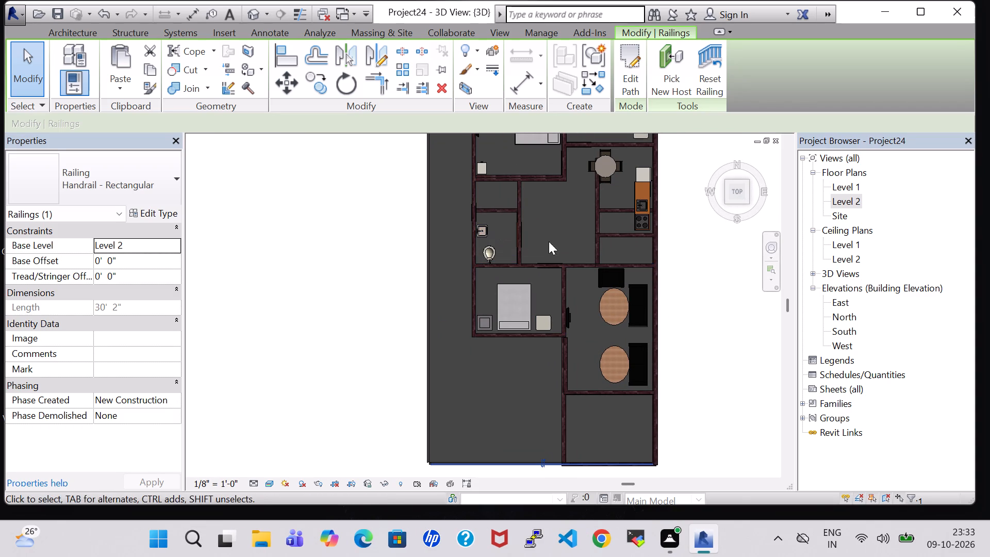
pyautogui.scroll(2, 488, 200)
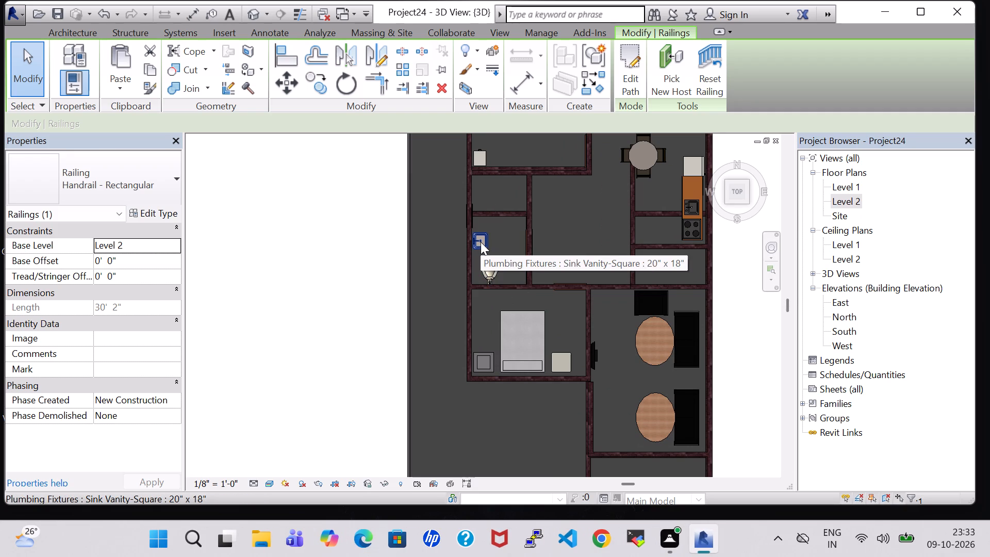
pyautogui.scroll(-3, 526, 239)
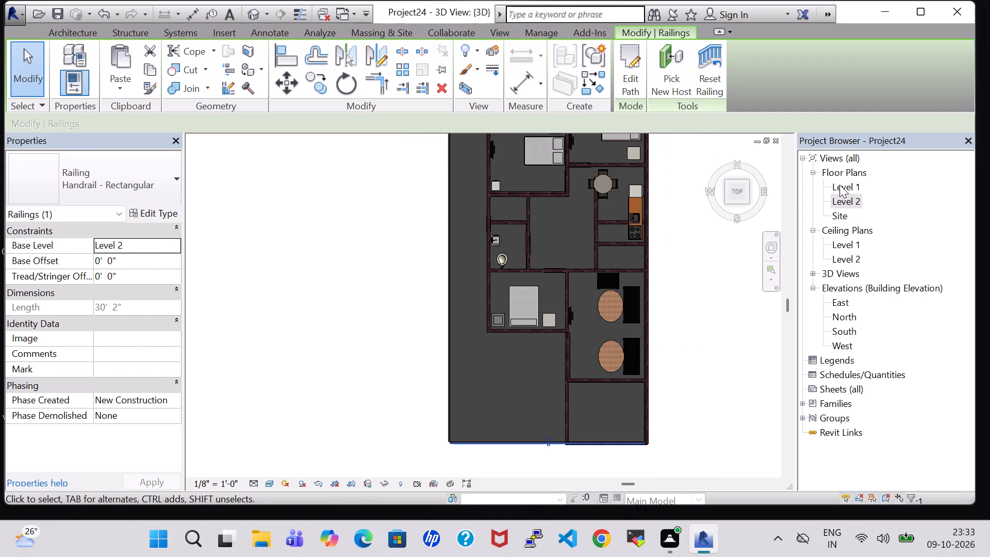
# Inspect the Level 2 side balcony, toilets, bedrooms, rear balcony, kitchen and lobby walls in 3D from above.
pyautogui.keyDown('shift'); pyautogui.moveTo(551, 229); pyautogui.dragTo(511, 139, button='middle'); pyautogui.keyUp('shift')
pyautogui.keyDown('shift'); pyautogui.scroll(1, 511, 139); pyautogui.keyUp('shift')
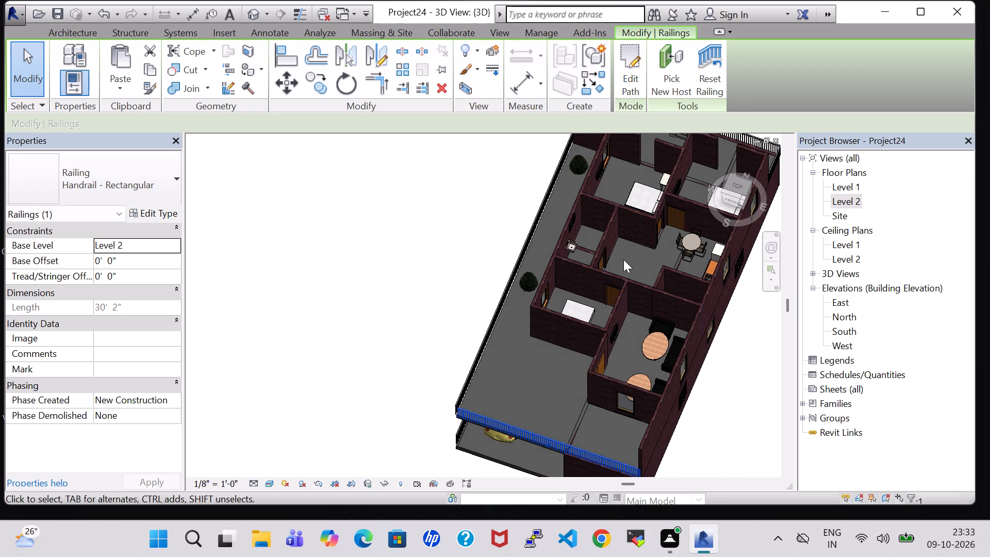
pyautogui.keyDown('shift'); pyautogui.moveTo(623, 243); pyautogui.dragTo(578, 226, button='middle'); pyautogui.keyUp('shift')
pyautogui.scroll(1, 578, 183)
pyautogui.middleClick(578, 183)
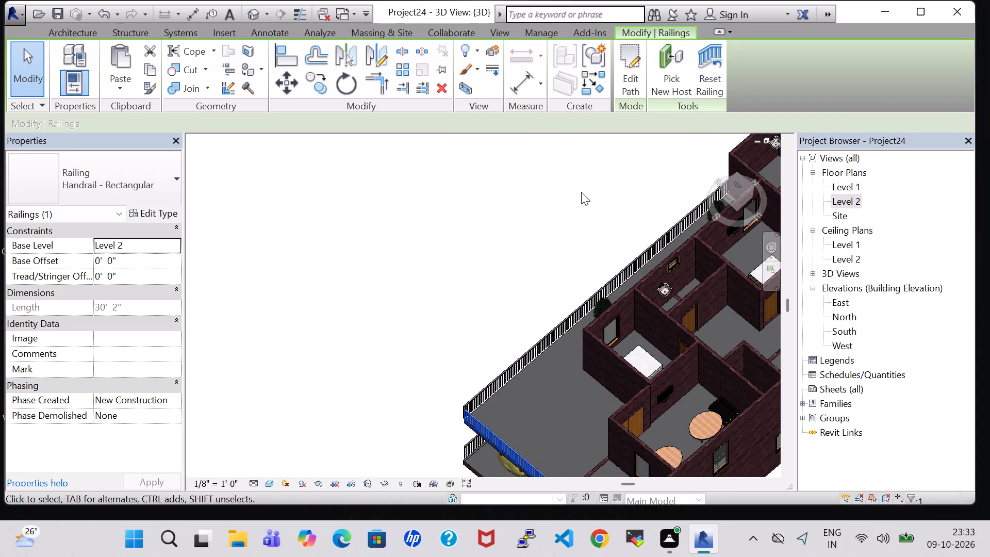
pyautogui.scroll(5, 587, 192)
pyautogui.moveTo(592, 207); pyautogui.dragTo(313, 234, button='middle')
pyautogui.scroll(1, 592, 207)
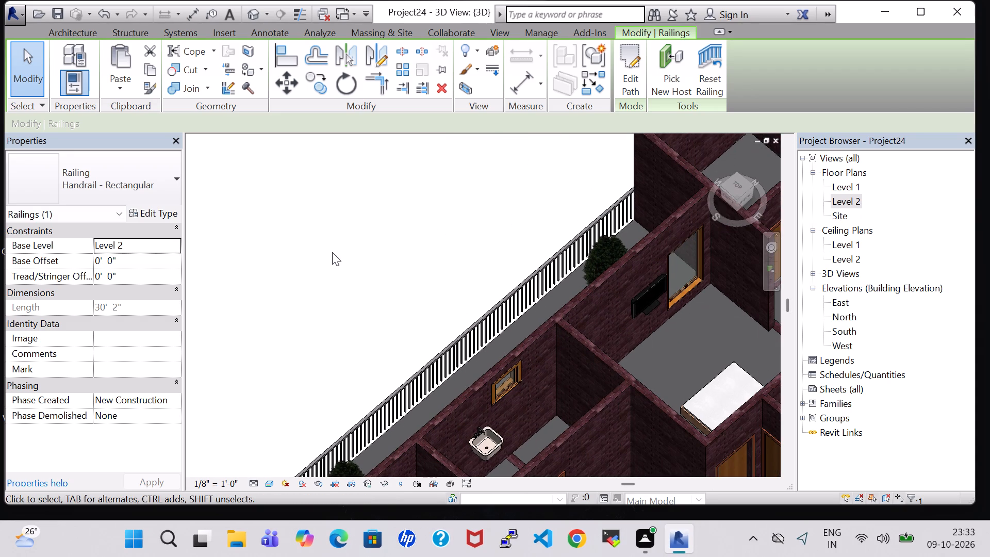
pyautogui.keyDown('shift'); pyautogui.moveTo(333, 252); pyautogui.dragTo(399, 273, button='middle'); pyautogui.keyUp('shift')
pyautogui.moveTo(348, 358); pyautogui.dragTo(349, 359, button='middle')
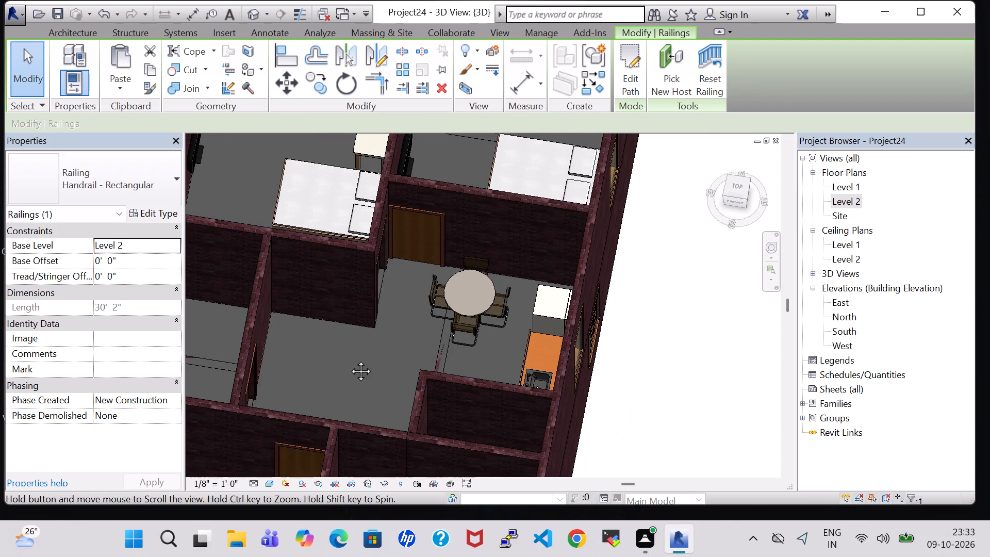
pyautogui.moveTo(349, 359); pyautogui.dragTo(438, 355, button='middle')
pyautogui.scroll(1, 355, 361)
pyautogui.scroll(-2, 355, 329)
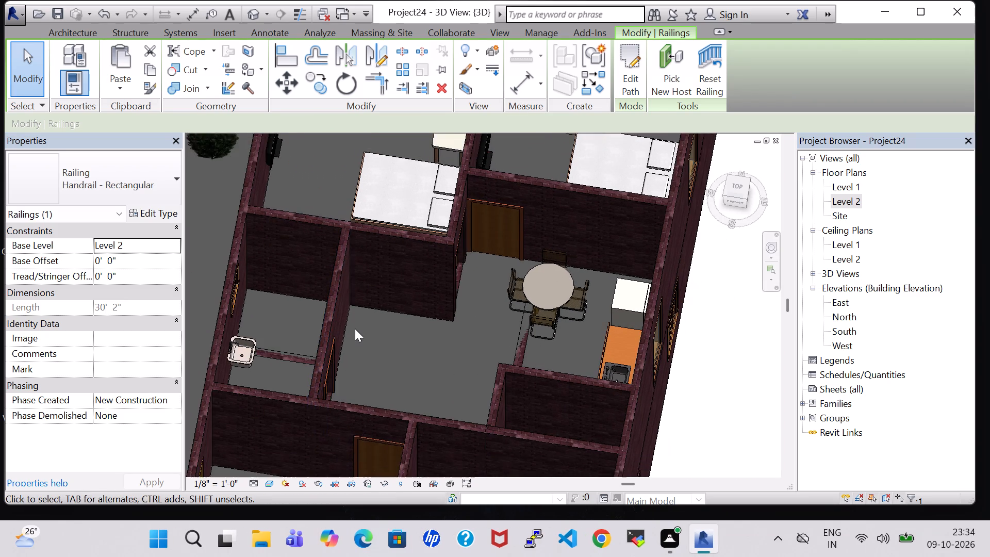
pyautogui.scroll(-4, 355, 329)
pyautogui.moveTo(568, 255); pyautogui.dragTo(569, 381, button='middle')
pyautogui.scroll(1, 432, 400)
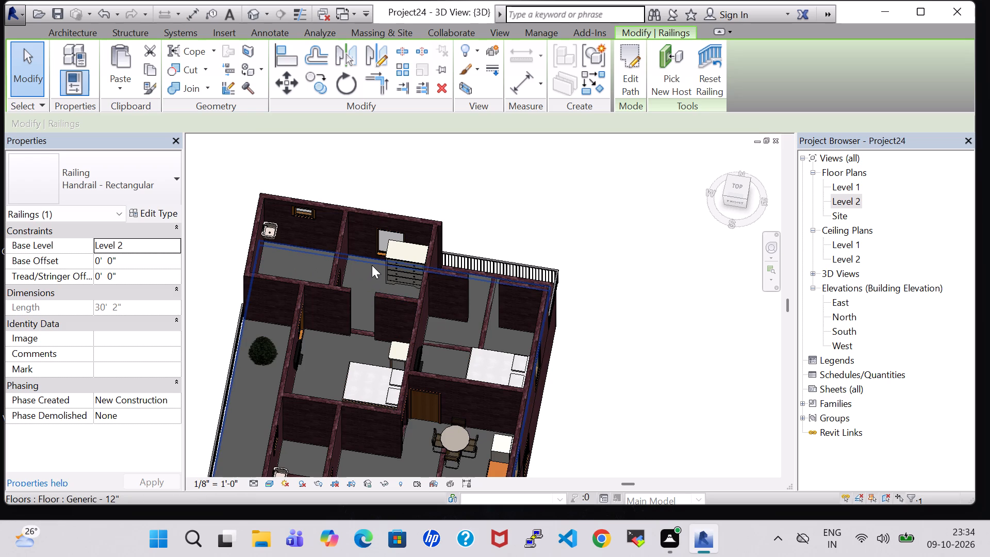
pyautogui.click(462, 303)
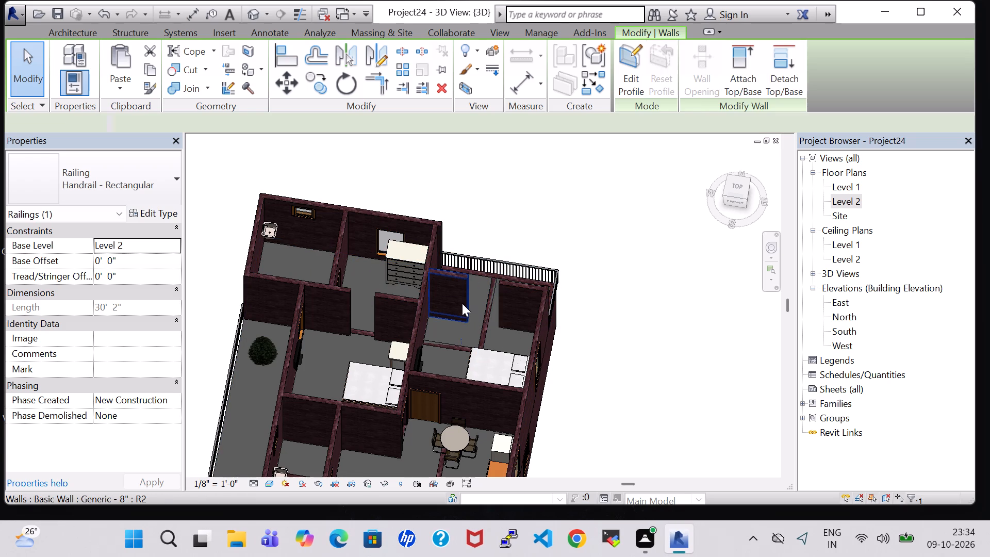
pyautogui.click(589, 314)
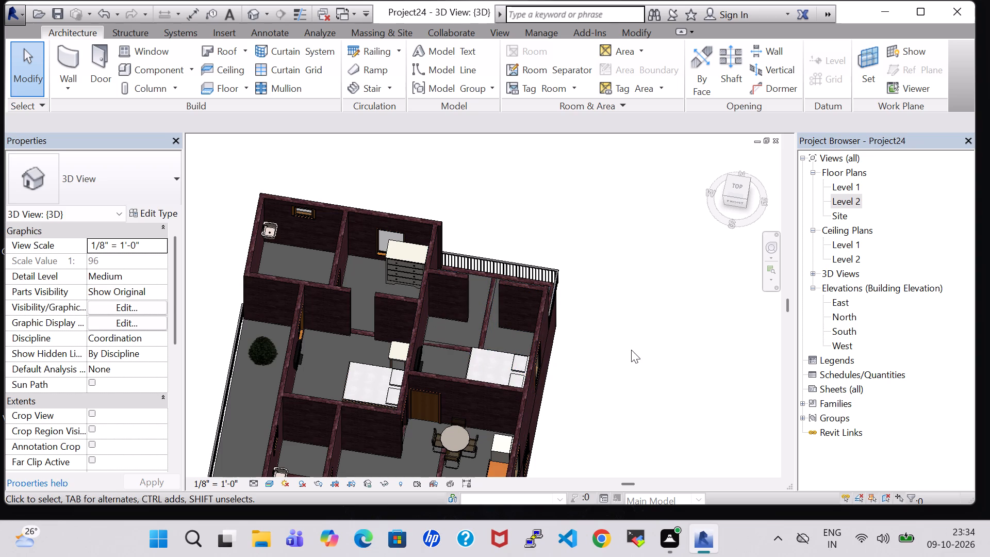
pyautogui.keyDown('shift'); pyautogui.moveTo(633, 349); pyautogui.dragTo(597, 457, button='middle'); pyautogui.keyUp('shift')
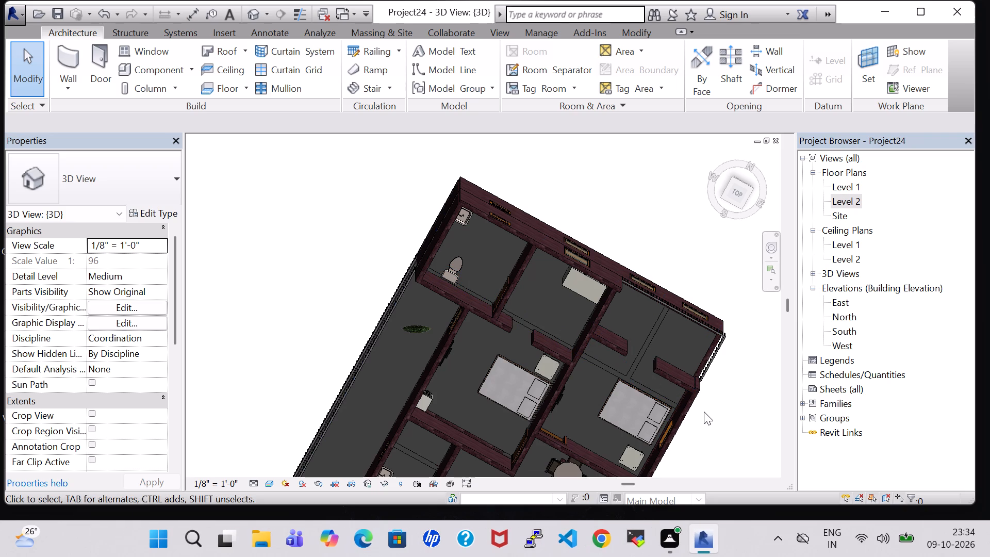
pyautogui.moveTo(704, 412); pyautogui.dragTo(697, 314, button='middle')
pyautogui.scroll(1, 704, 412)
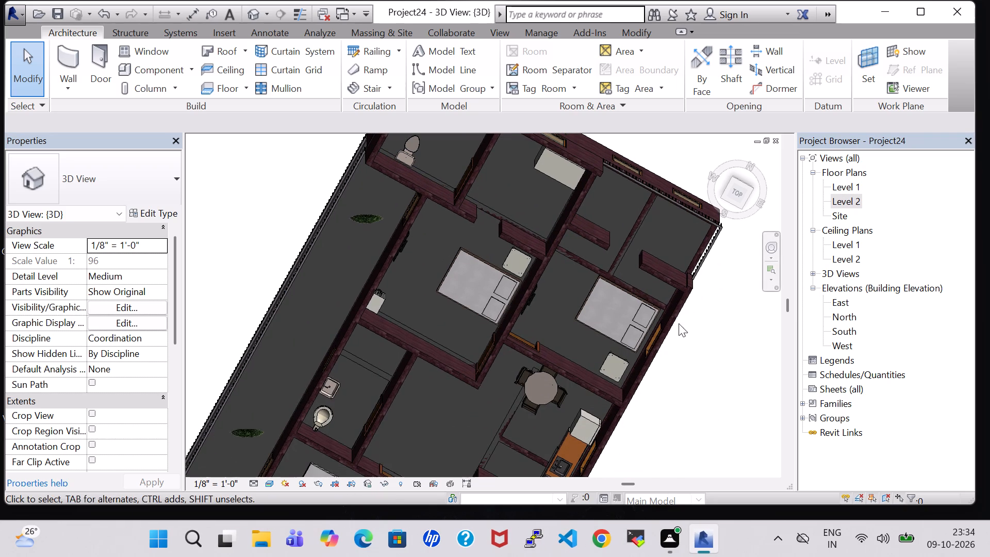
pyautogui.moveTo(686, 411); pyautogui.dragTo(701, 284, button='middle')
pyautogui.scroll(1, 688, 411)
pyautogui.middleClick(701, 284)
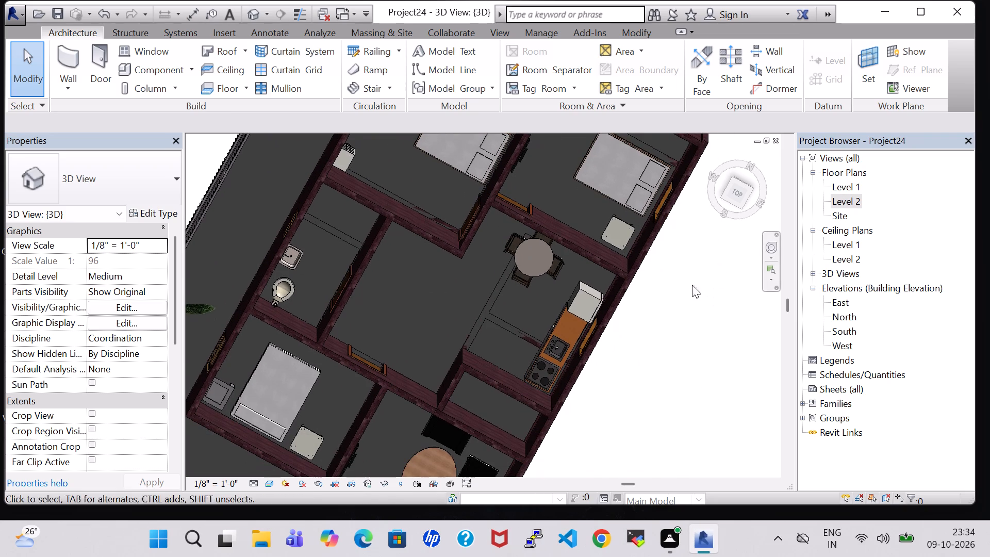
# In the Level 2 floor plan, create a rectangular Generic - 12" floor about 63' long, extending slightly beyond the house outline on all sides.
pyautogui.doubleClick(837, 196)
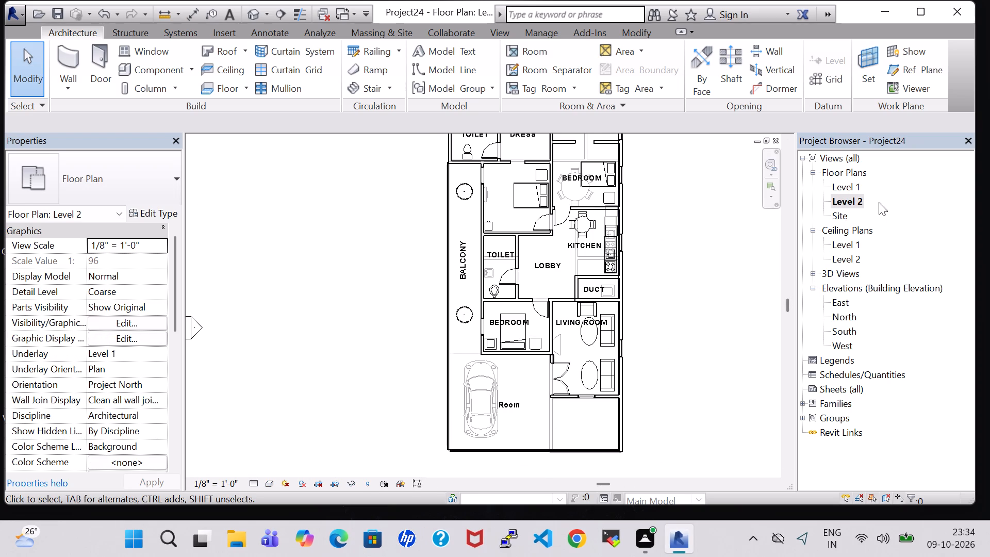
pyautogui.scroll(1, 636, 179)
pyautogui.moveTo(636, 179); pyautogui.dragTo(667, 297, button='middle')
pyautogui.scroll(1, 636, 179)
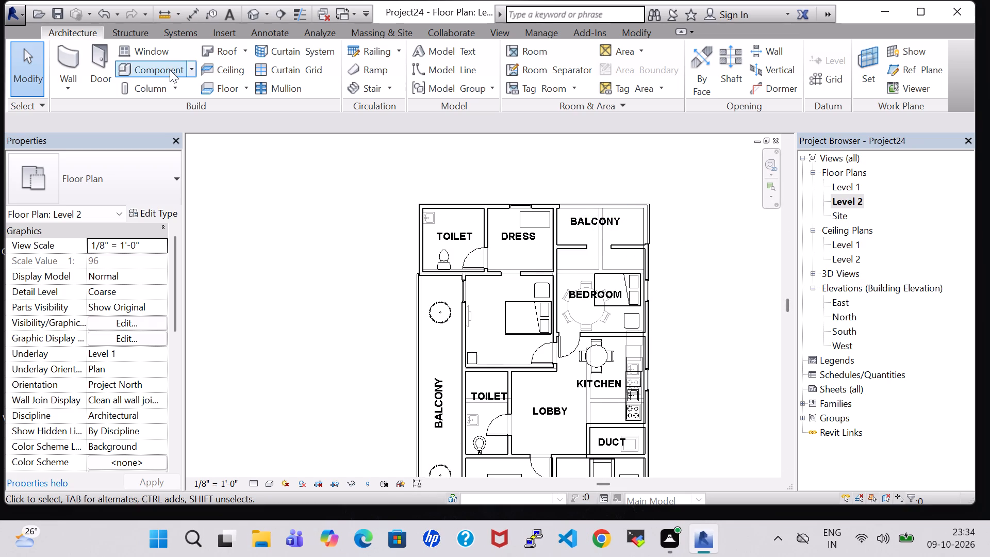
pyautogui.click(213, 89)
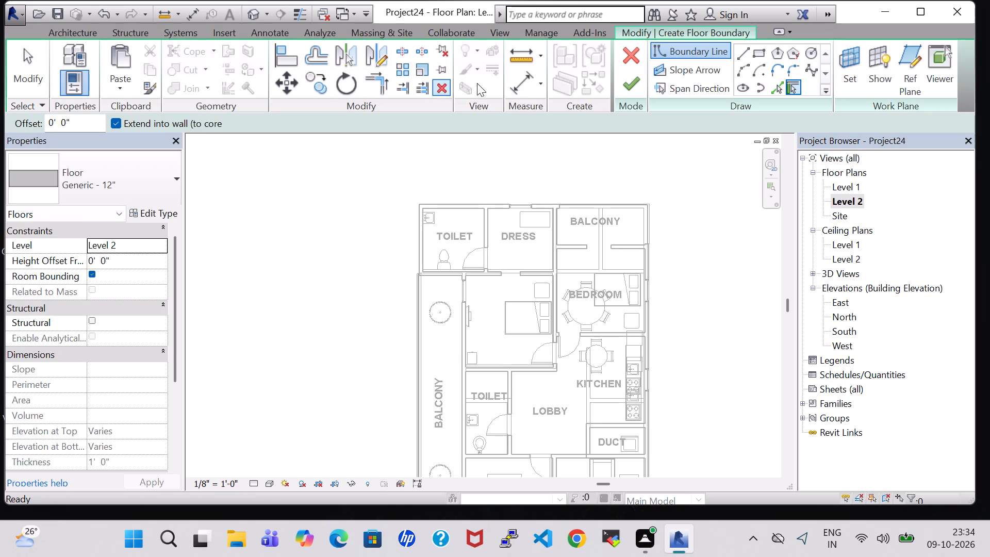
pyautogui.click(760, 48)
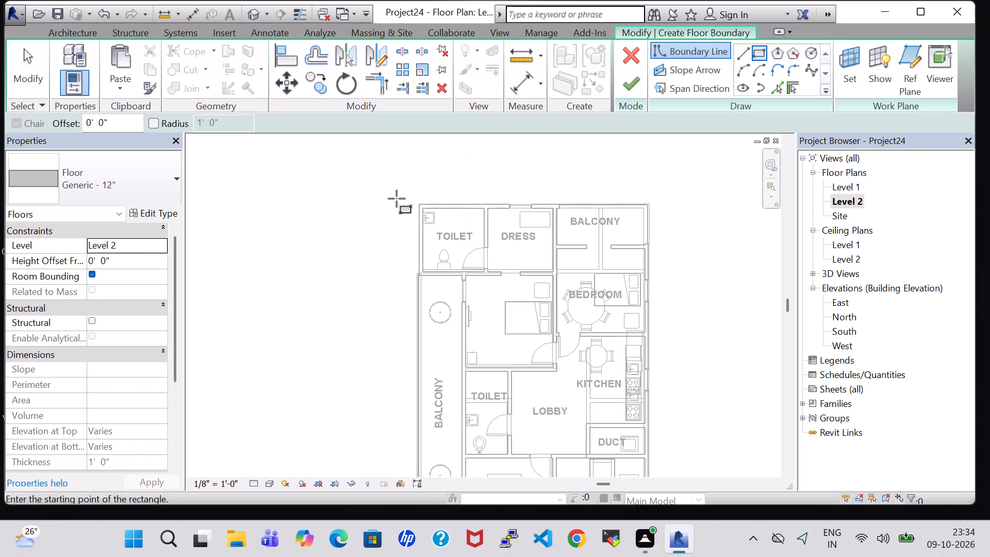
pyautogui.click(406, 198)
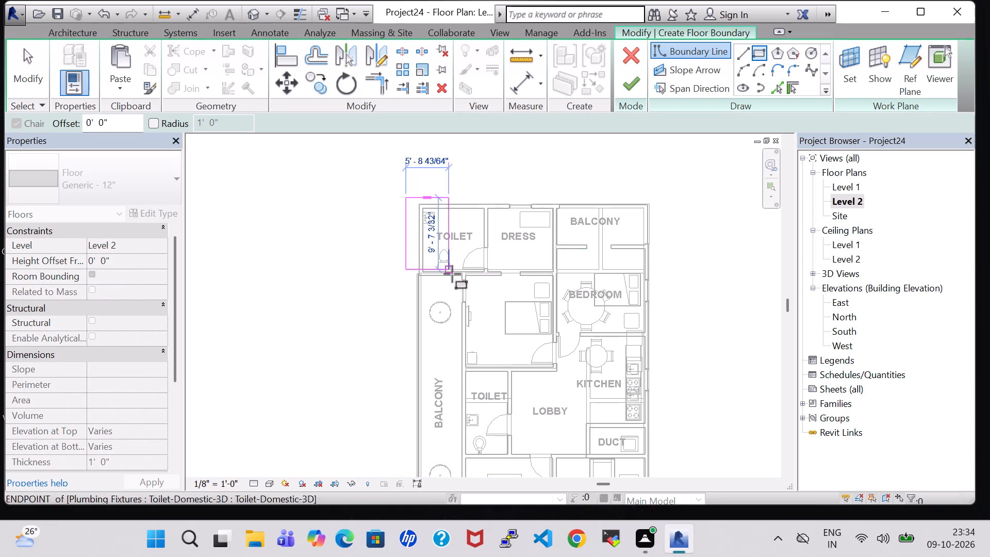
pyautogui.moveTo(580, 394); pyautogui.dragTo(506, 283, button='middle')
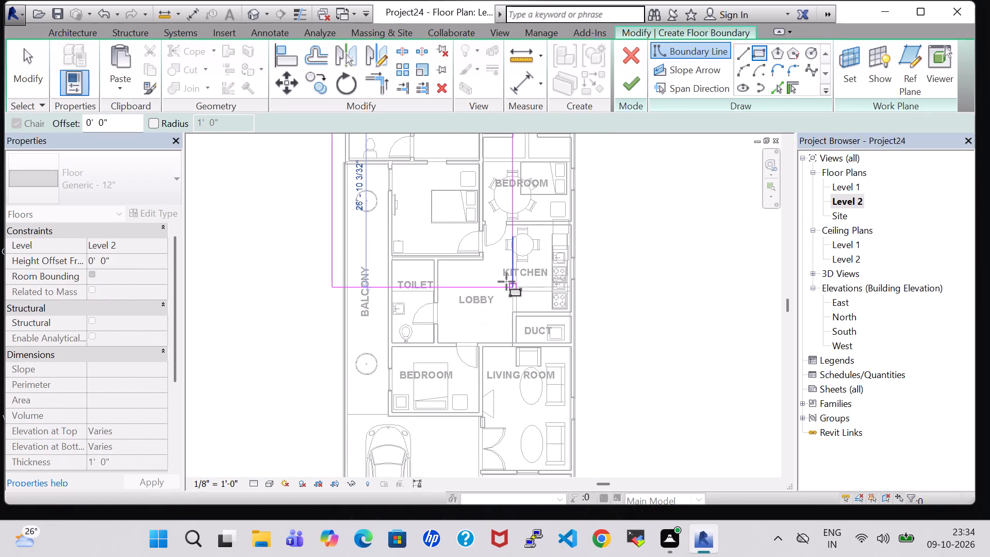
pyautogui.moveTo(593, 391); pyautogui.dragTo(593, 267, button='middle')
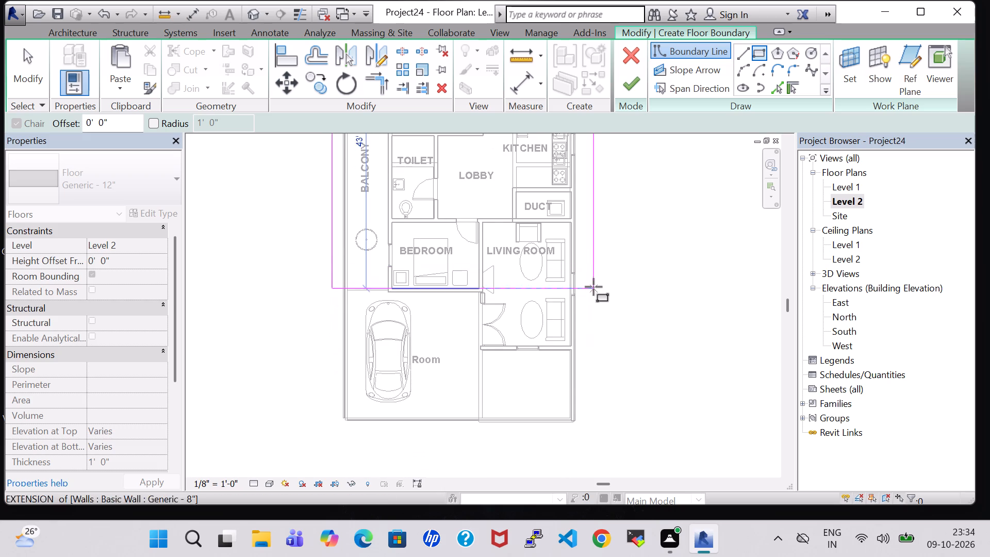
pyautogui.click(589, 434)
pyautogui.click(635, 90)
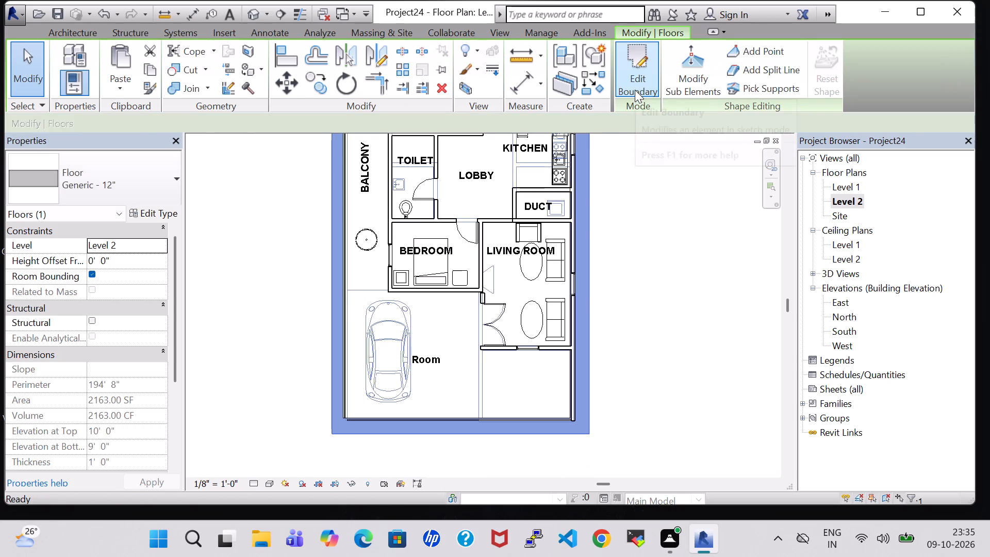
# Examine the new Level 2 floor slab around the house in 3D from above and from the front.
pyautogui.click(257, 8)
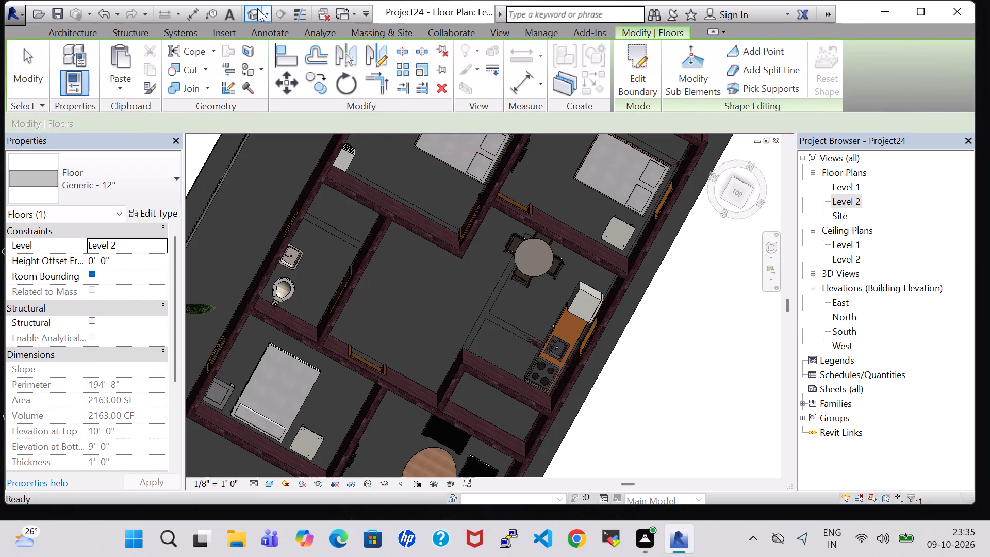
pyautogui.scroll(-5, 601, 278)
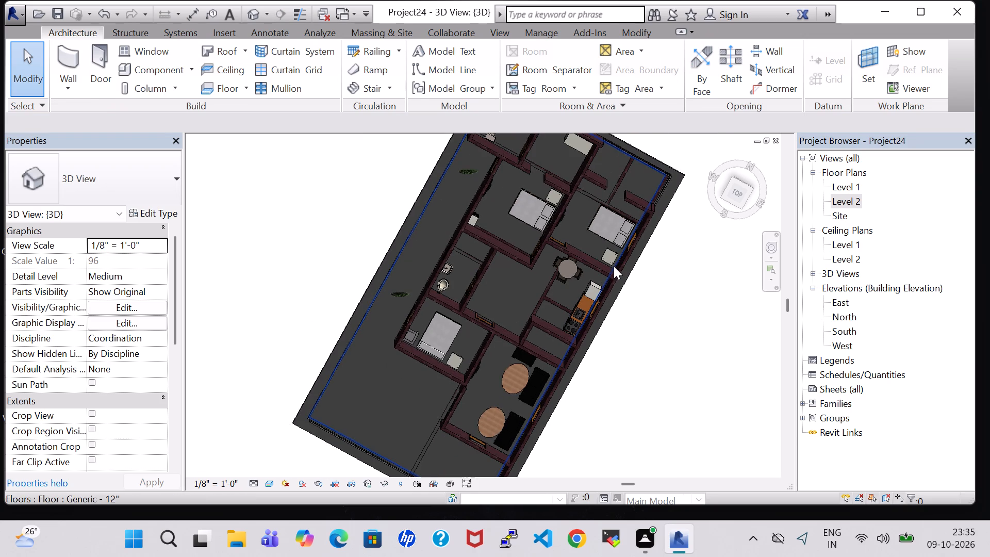
pyautogui.keyDown('shift'); pyautogui.moveTo(674, 334); pyautogui.dragTo(682, 248, button='middle'); pyautogui.keyUp('shift')
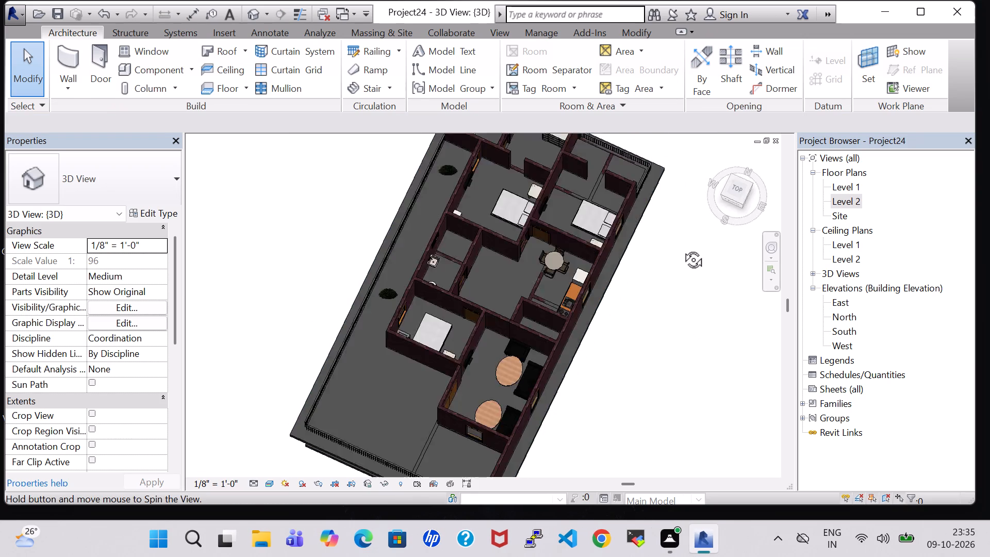
pyautogui.keyDown('shift'); pyautogui.moveTo(682, 248); pyautogui.dragTo(689, 150, button='middle'); pyautogui.keyUp('shift')
pyautogui.scroll(1, 639, 429)
pyautogui.keyDown('shift'); pyautogui.moveTo(658, 412); pyautogui.dragTo(665, 327, button='middle'); pyautogui.keyUp('shift')
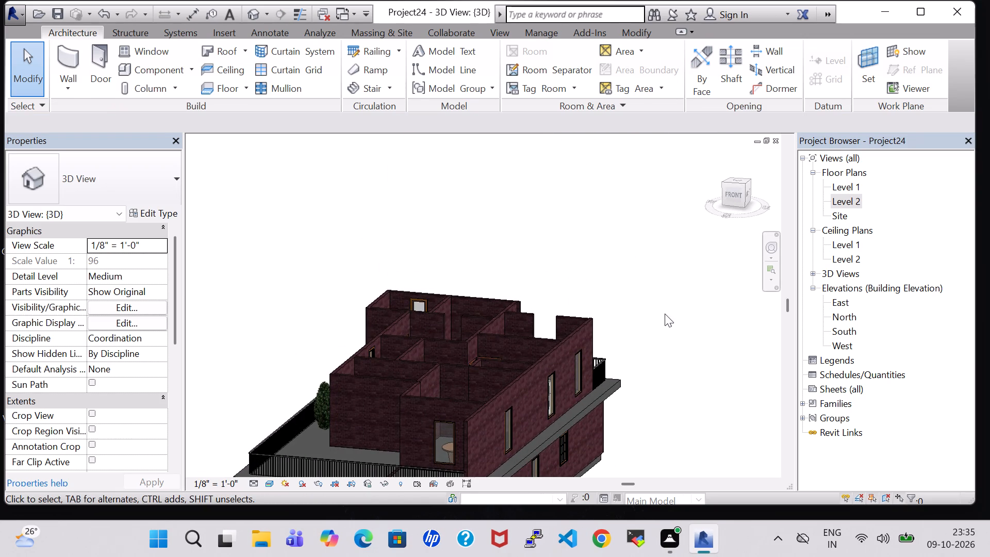
pyautogui.moveTo(666, 405); pyautogui.dragTo(678, 329, button='middle')
pyautogui.keyDown('shift'); pyautogui.scroll(1, 666, 405); pyautogui.keyUp('shift')
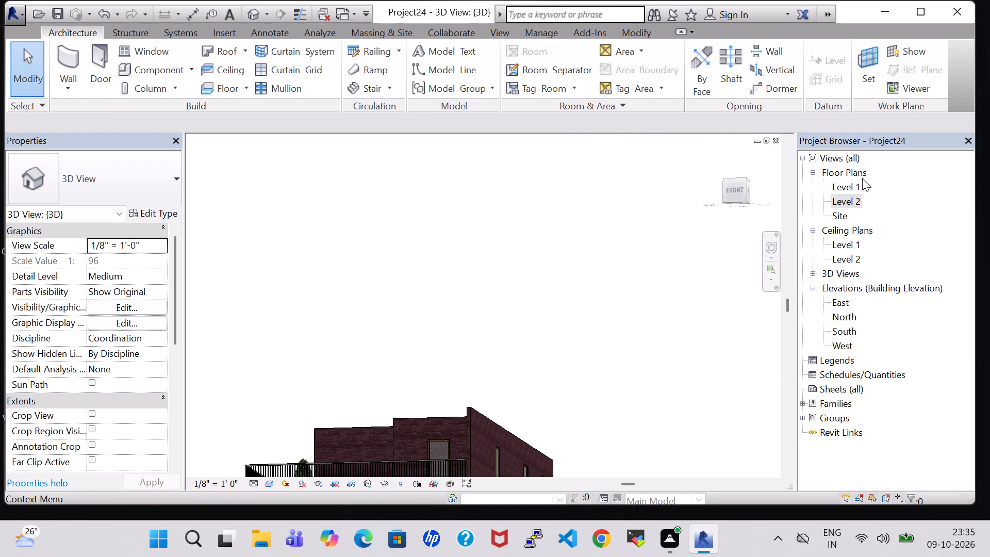
# In the Level 2 floor plan, undo the overhanging floor slab and discard its boundary sketch.
pyautogui.doubleClick(854, 201)
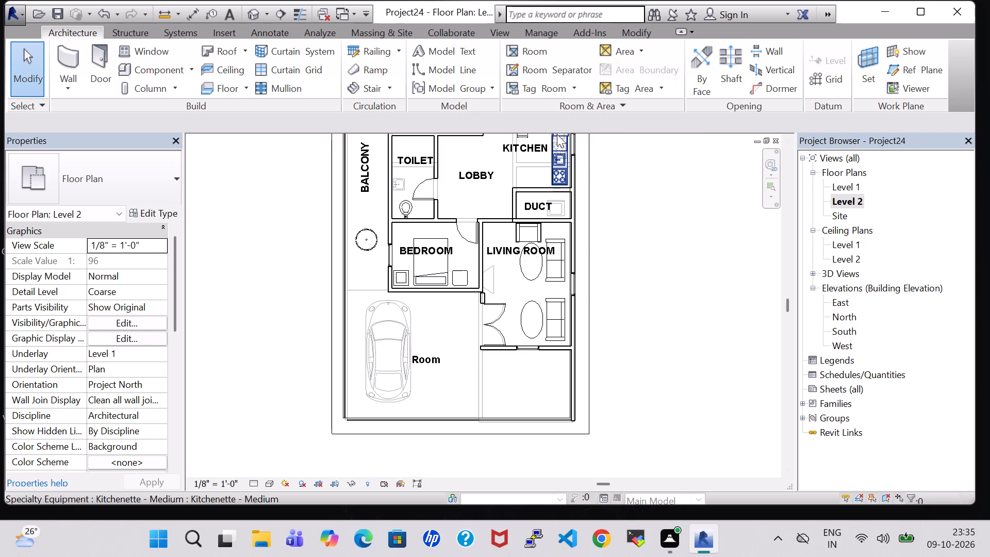
pyautogui.click(213, 77)
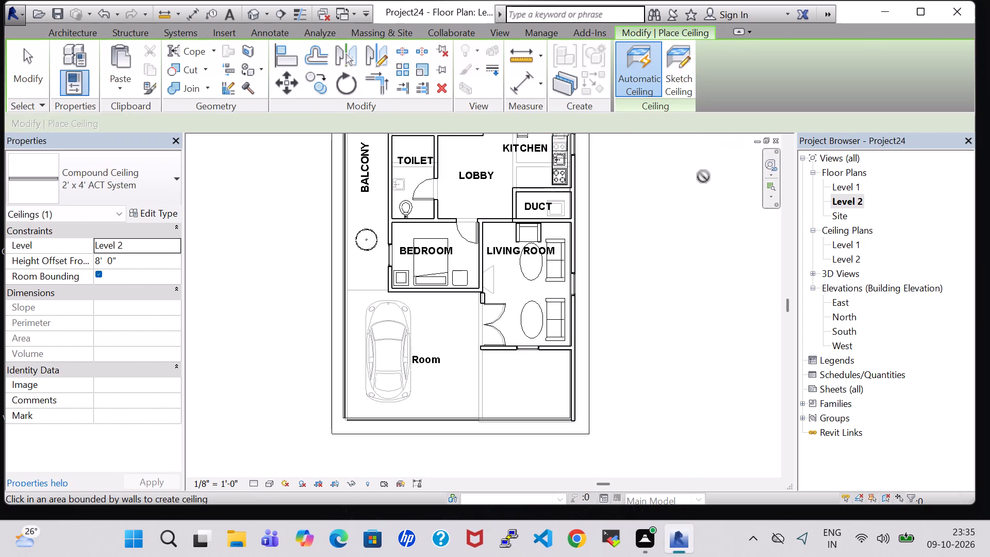
pyautogui.hotkey('ctrl', 'z')
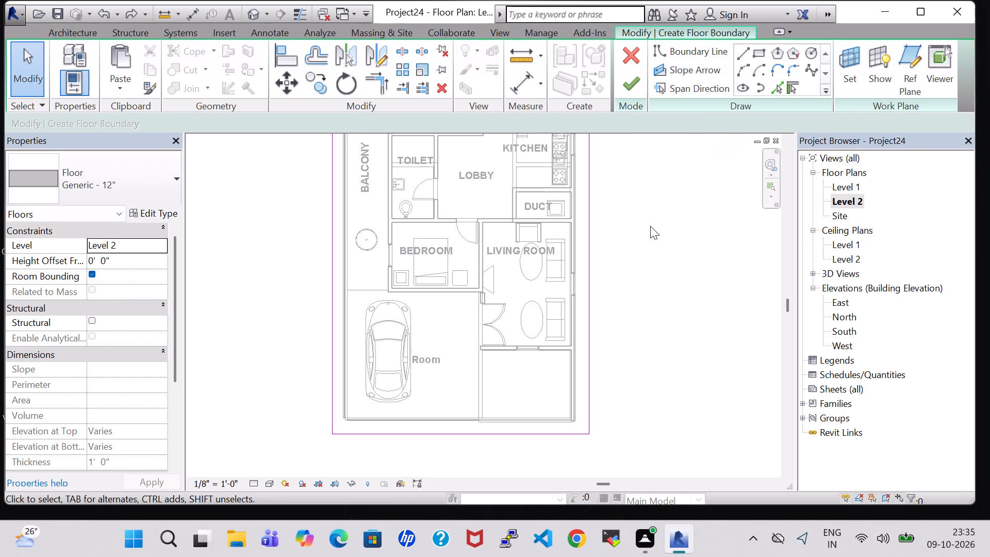
pyautogui.click(591, 235)
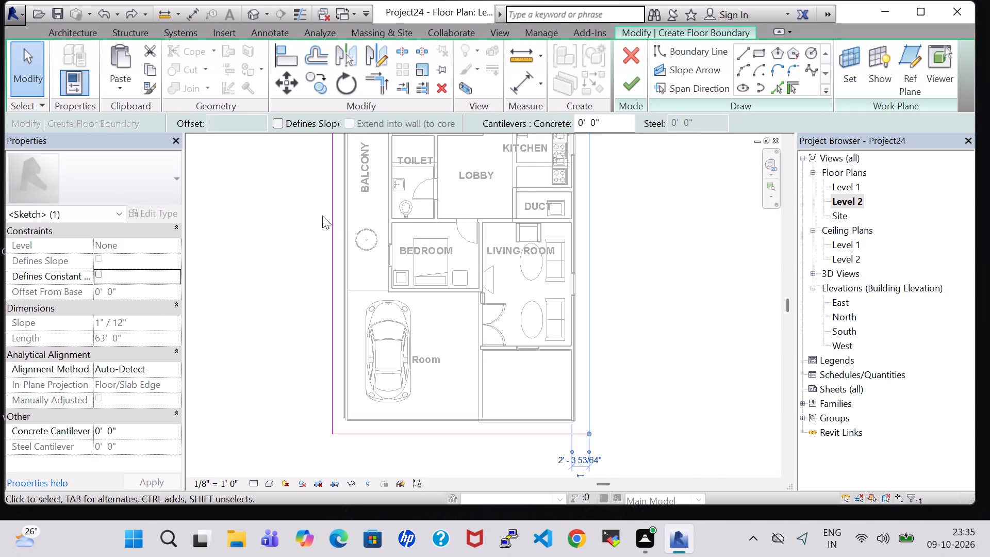
pyautogui.click(326, 219)
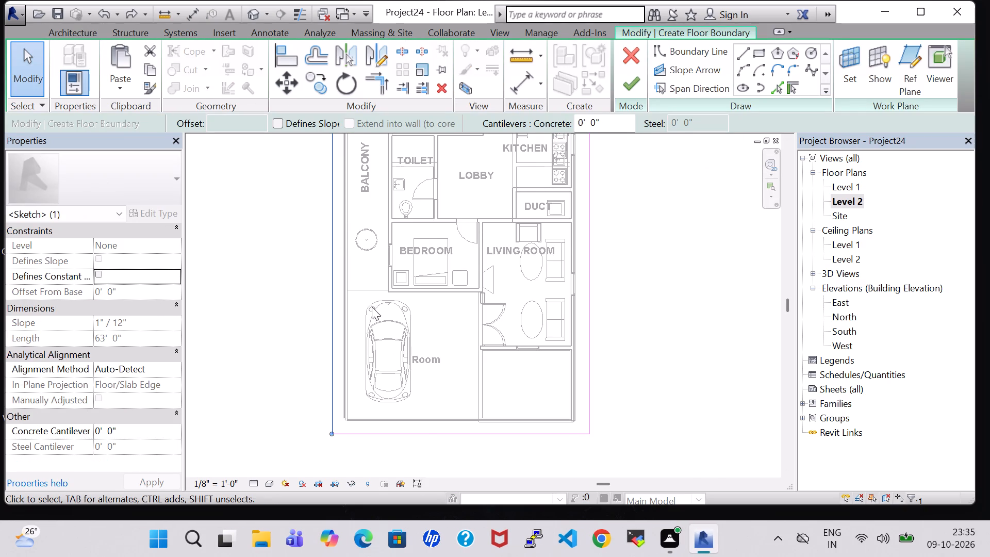
pyautogui.click(428, 433)
pyautogui.moveTo(678, 219); pyautogui.dragTo(685, 306, button='middle')
pyautogui.scroll(1, 678, 219)
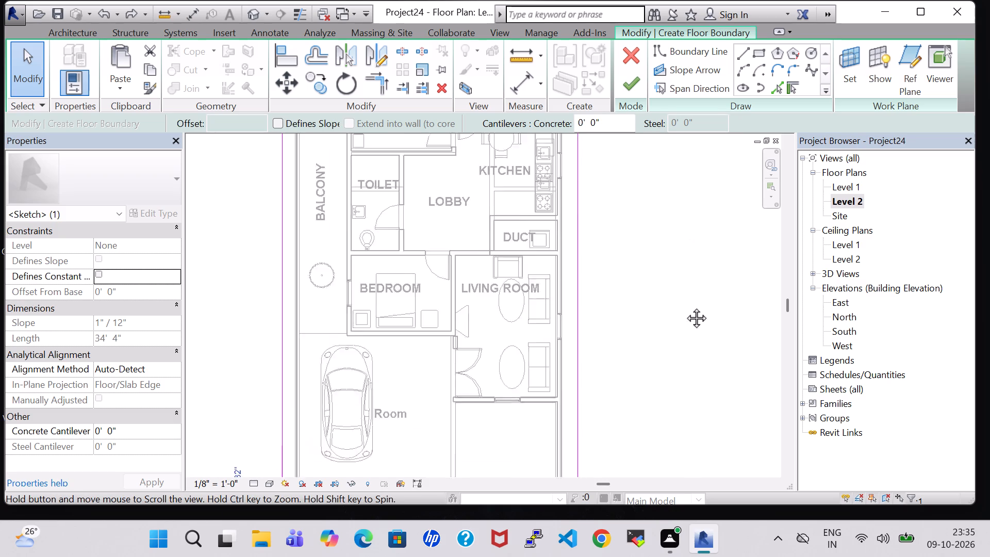
pyautogui.moveTo(685, 306); pyautogui.dragTo(697, 473, button='middle')
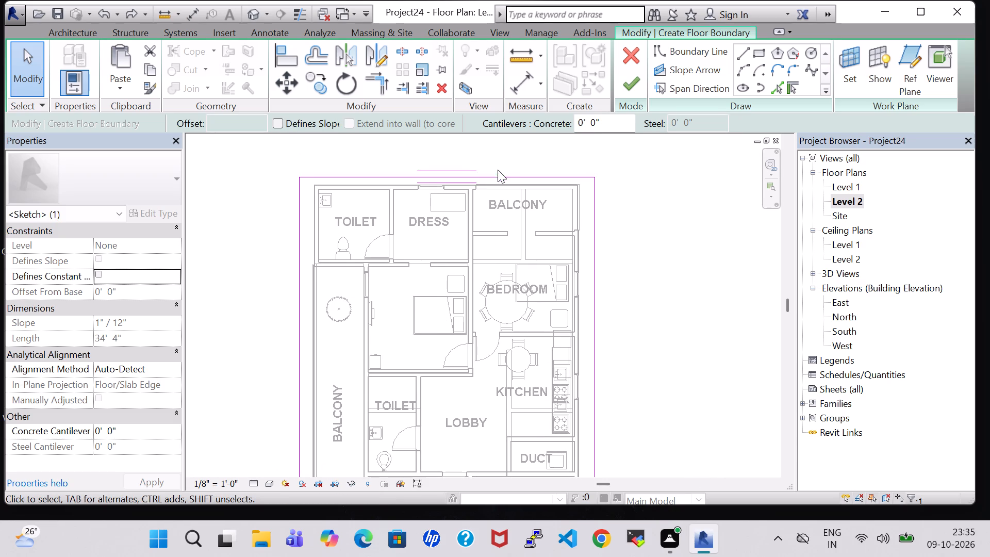
pyautogui.click(500, 178)
pyautogui.click(637, 58)
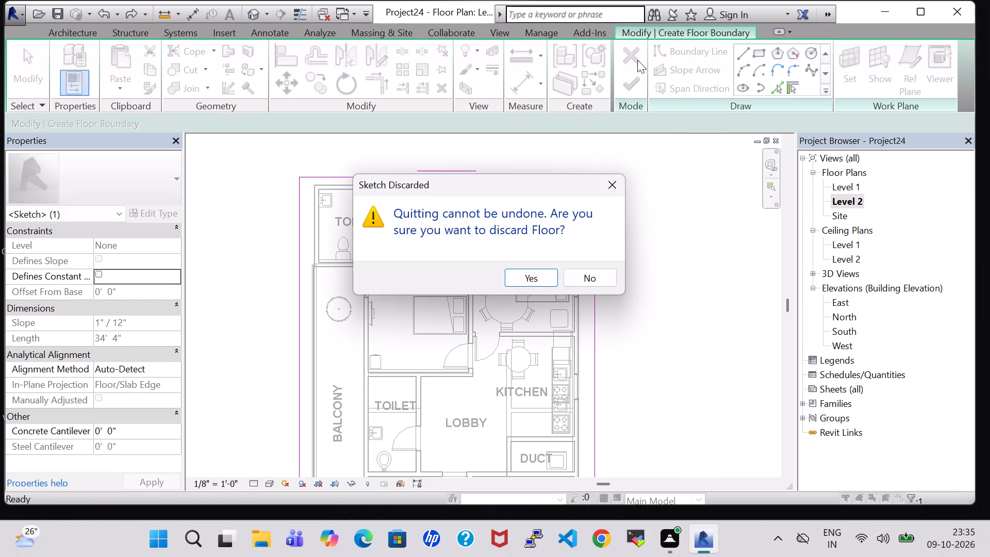
pyautogui.click(517, 283)
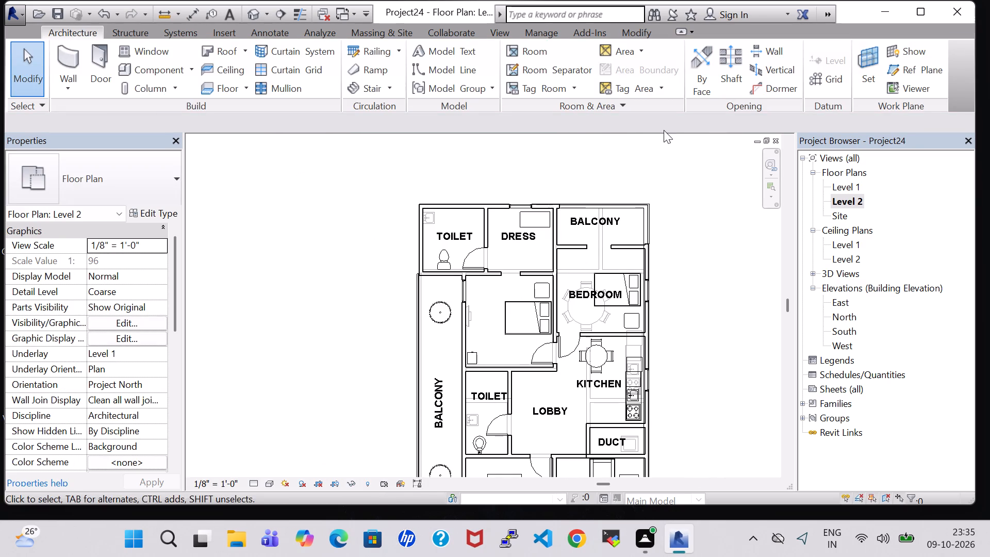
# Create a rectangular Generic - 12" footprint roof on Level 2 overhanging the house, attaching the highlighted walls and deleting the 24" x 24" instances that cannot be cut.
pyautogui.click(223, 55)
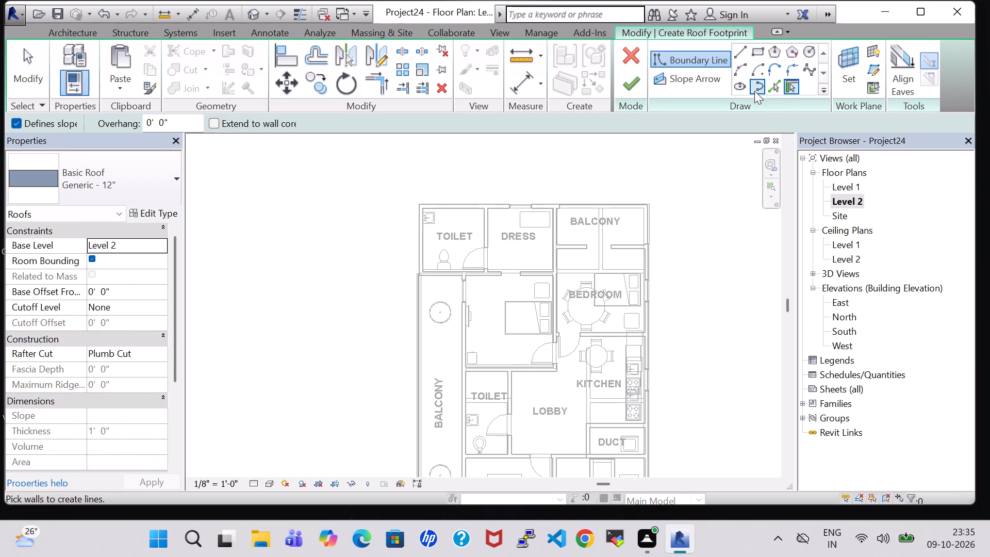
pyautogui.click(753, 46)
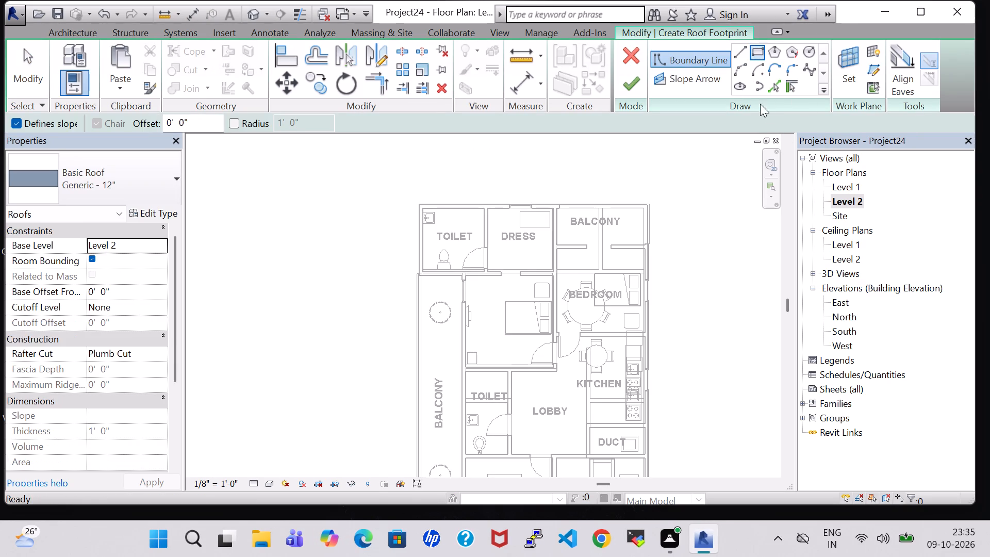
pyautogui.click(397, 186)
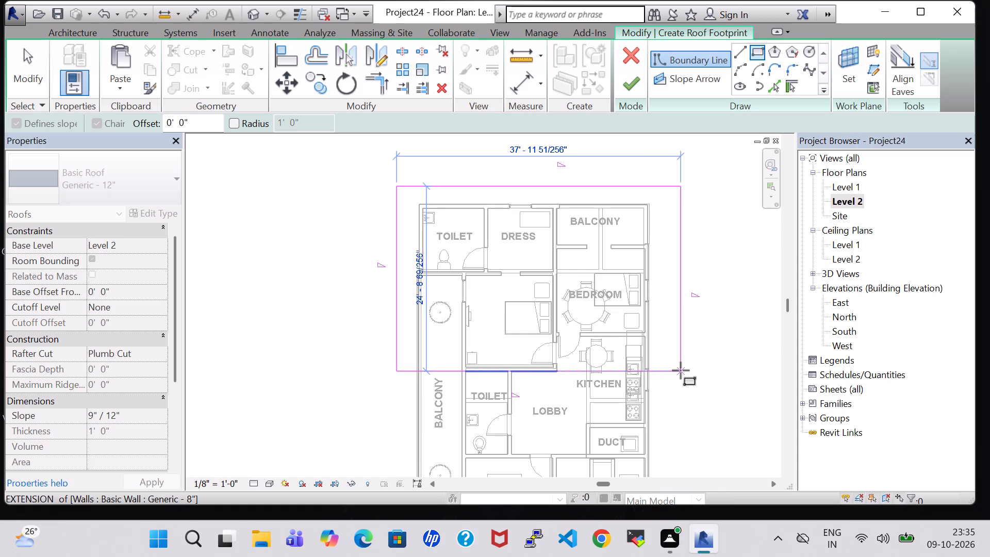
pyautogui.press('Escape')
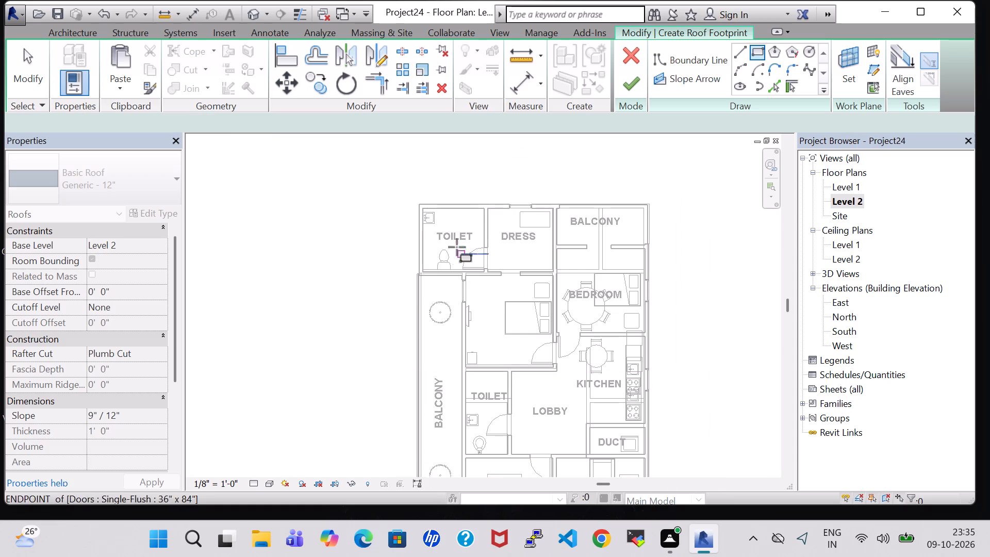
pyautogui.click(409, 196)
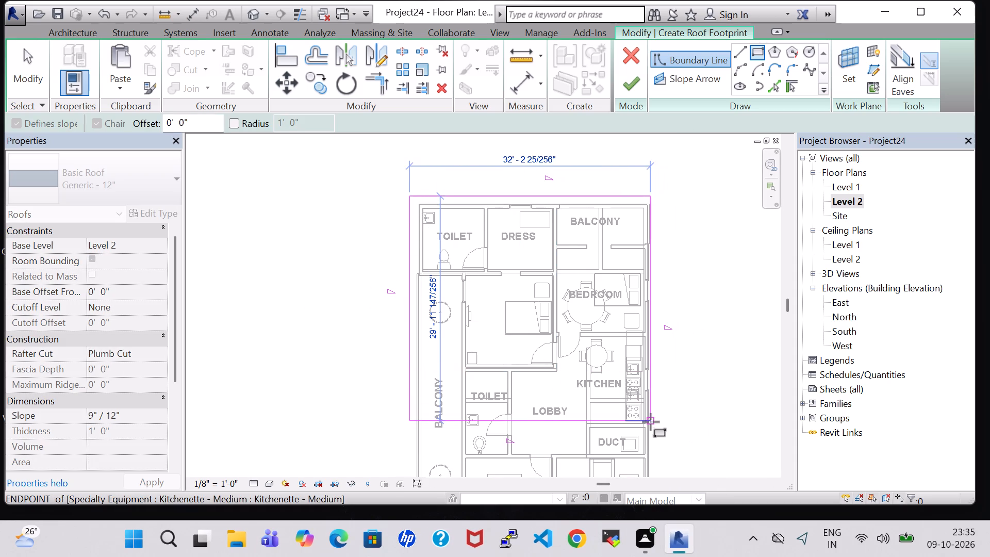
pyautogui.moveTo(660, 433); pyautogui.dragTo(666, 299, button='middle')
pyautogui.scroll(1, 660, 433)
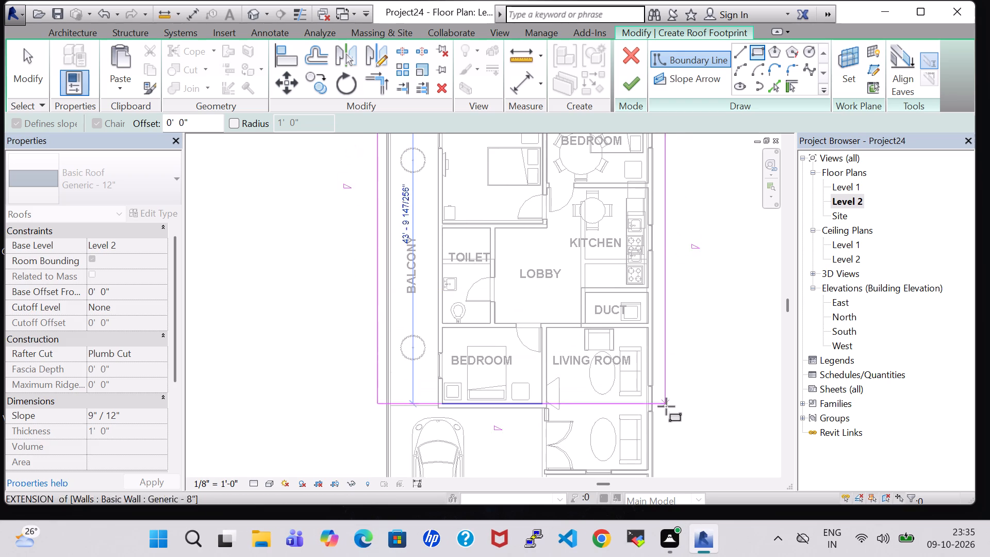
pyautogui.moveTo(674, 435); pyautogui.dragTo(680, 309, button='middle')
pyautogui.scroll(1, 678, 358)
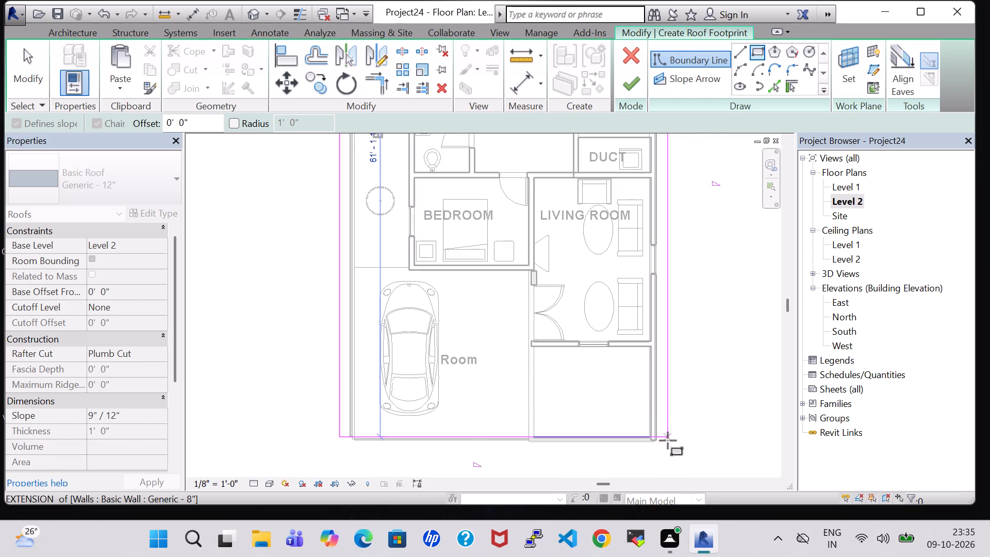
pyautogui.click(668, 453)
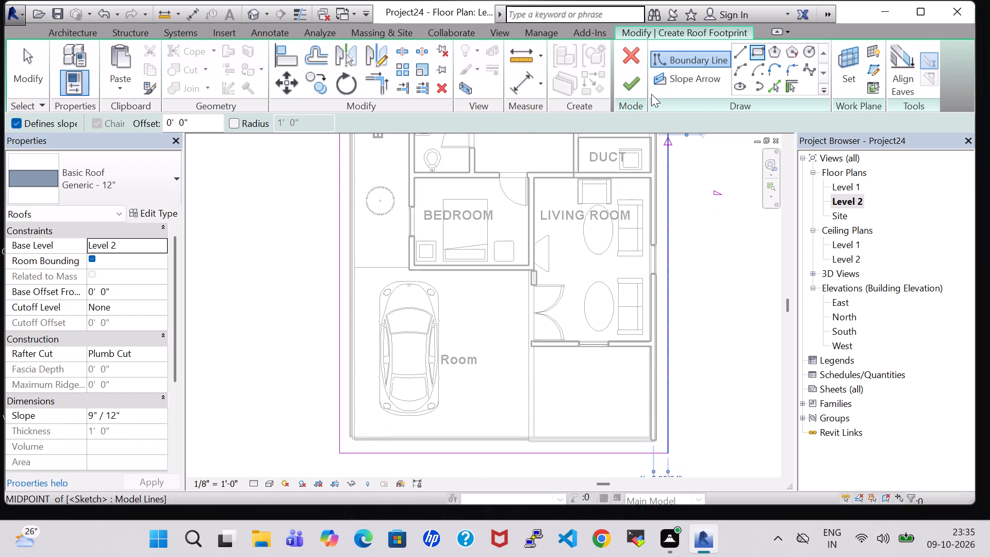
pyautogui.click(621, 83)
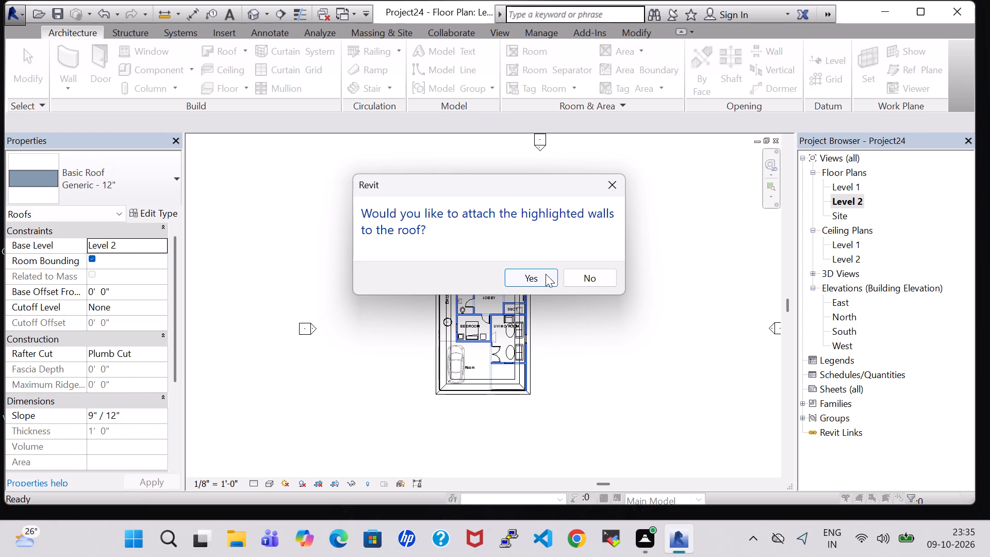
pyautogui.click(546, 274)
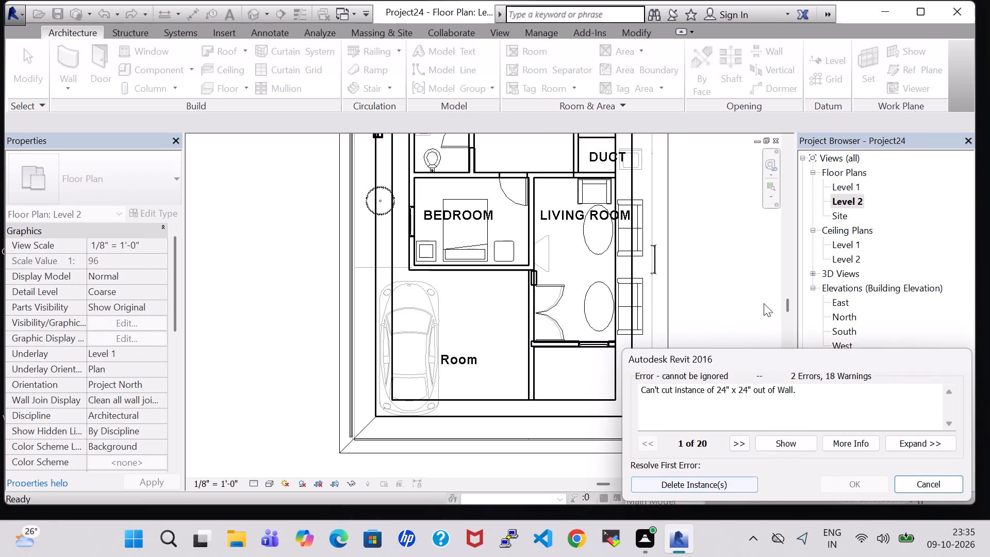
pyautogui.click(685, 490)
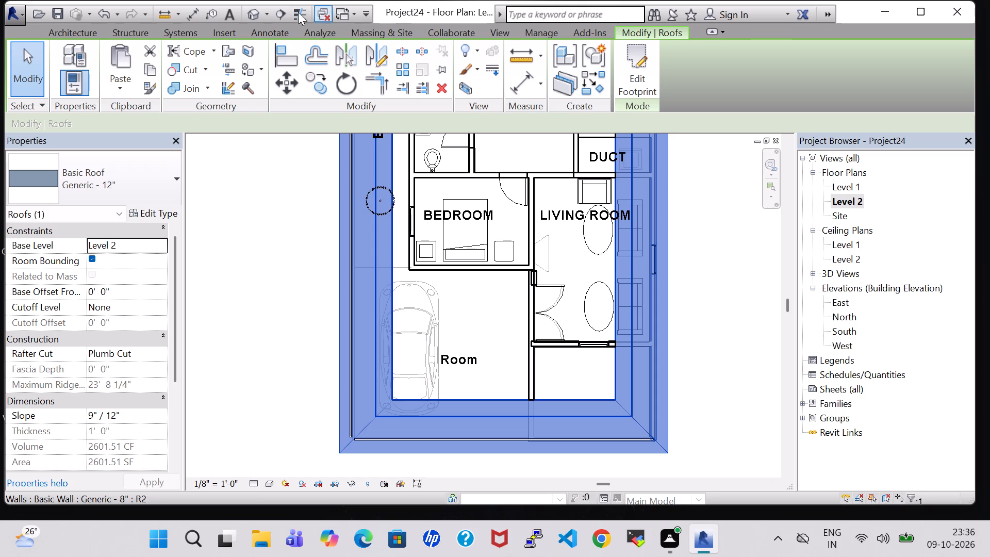
# Examine the sloped roof and its fit over the house in 3D from above and from the front corner.
pyautogui.click(258, 8)
pyautogui.scroll(-2, 449, 261)
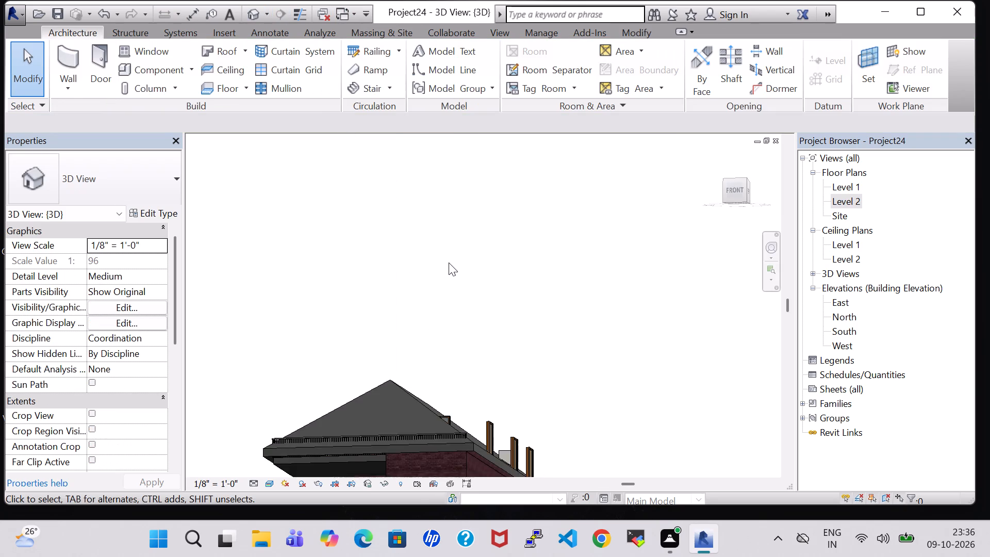
pyautogui.scroll(-3, 449, 263)
pyautogui.keyDown('shift'); pyautogui.moveTo(472, 259); pyautogui.dragTo(522, 358, button='middle'); pyautogui.keyUp('shift')
pyautogui.keyDown('shift'); pyautogui.scroll(1, 522, 358); pyautogui.keyUp('shift')
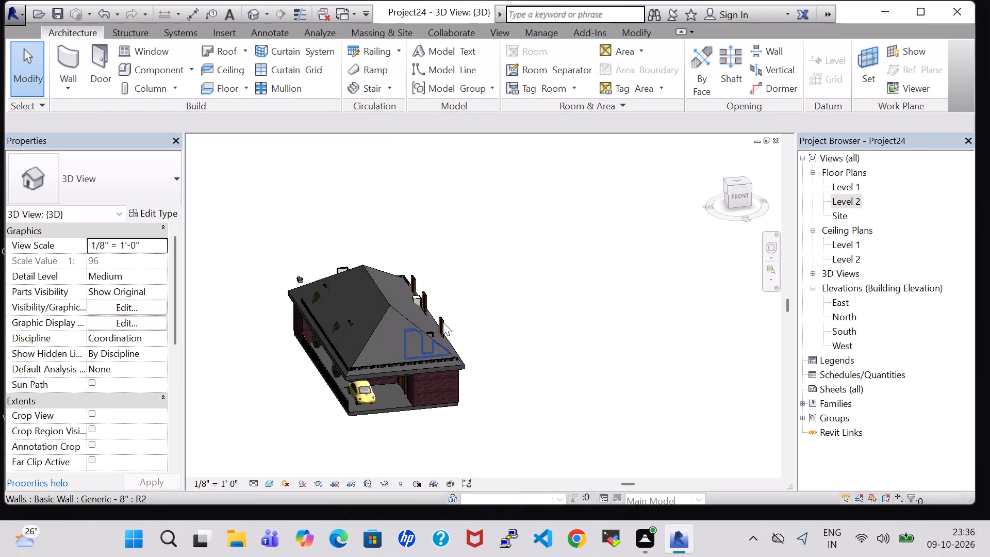
pyautogui.keyDown('shift'); pyautogui.moveTo(508, 314); pyautogui.dragTo(439, 255, button='middle'); pyautogui.keyUp('shift')
pyautogui.keyDown('shift'); pyautogui.scroll(1, 485, 308); pyautogui.keyUp('shift')
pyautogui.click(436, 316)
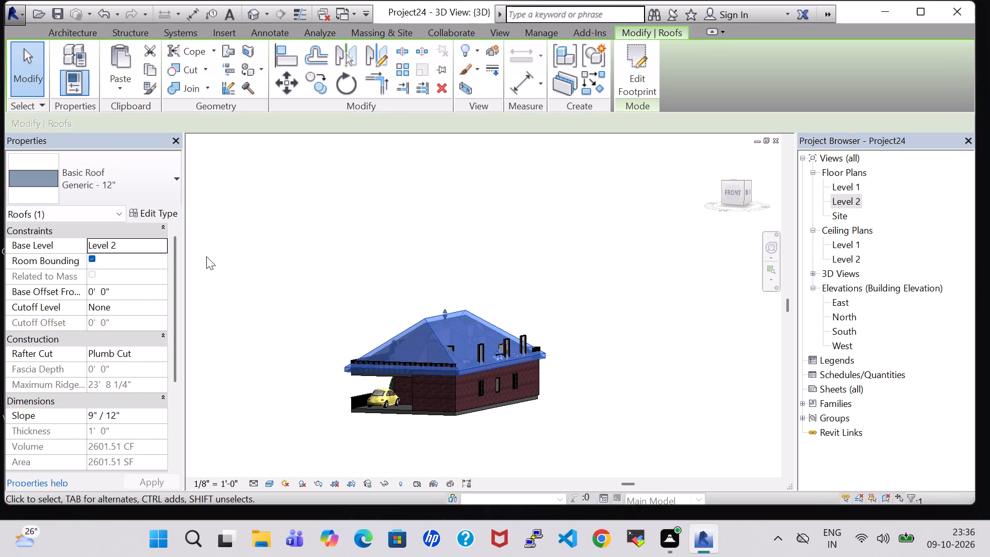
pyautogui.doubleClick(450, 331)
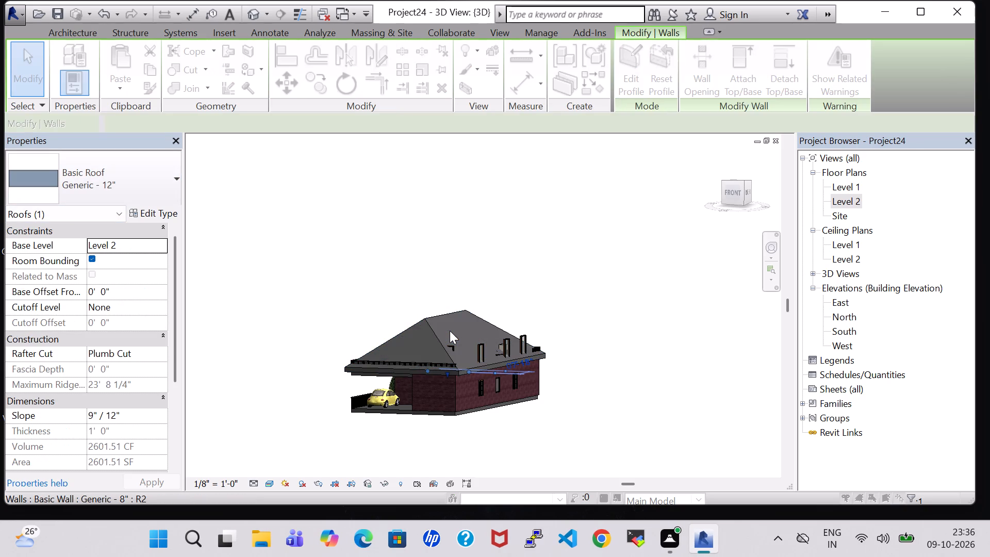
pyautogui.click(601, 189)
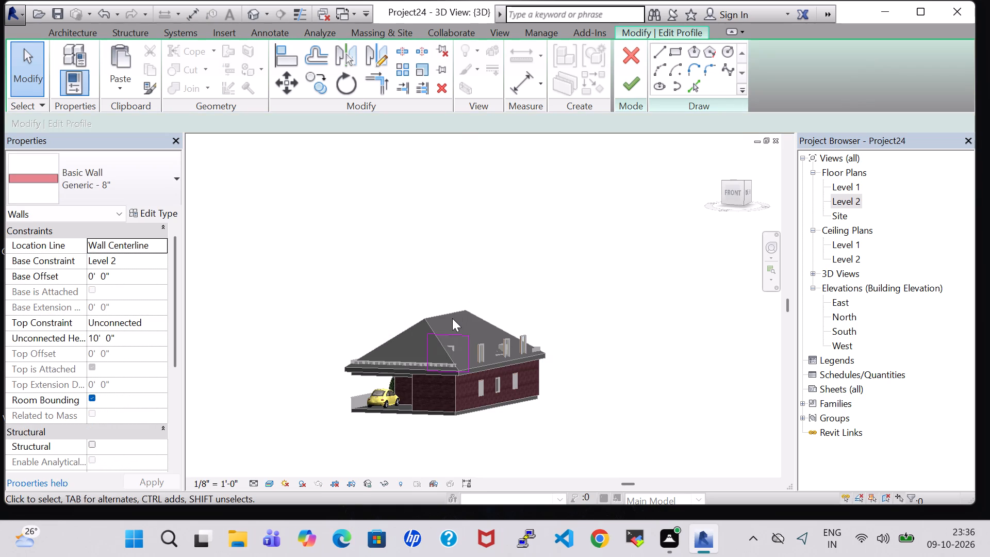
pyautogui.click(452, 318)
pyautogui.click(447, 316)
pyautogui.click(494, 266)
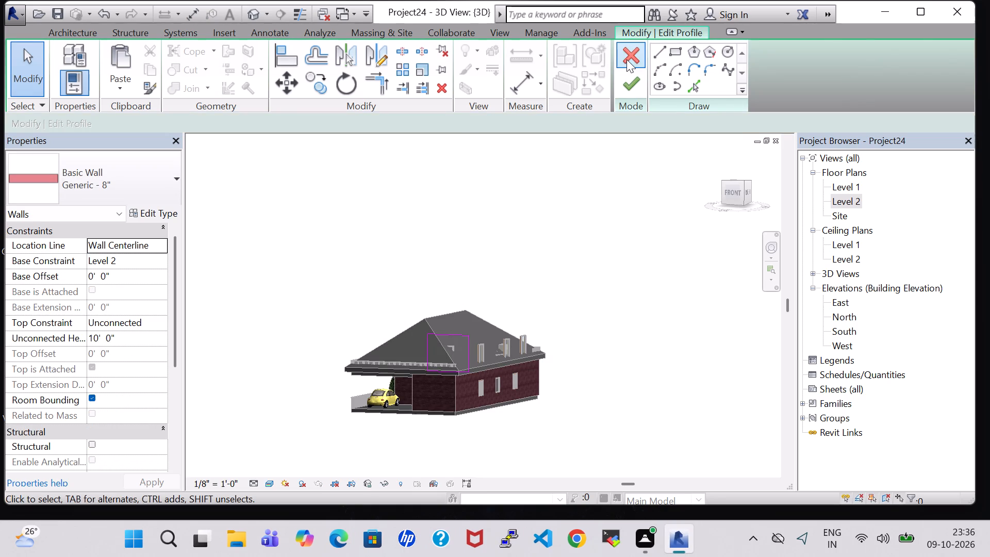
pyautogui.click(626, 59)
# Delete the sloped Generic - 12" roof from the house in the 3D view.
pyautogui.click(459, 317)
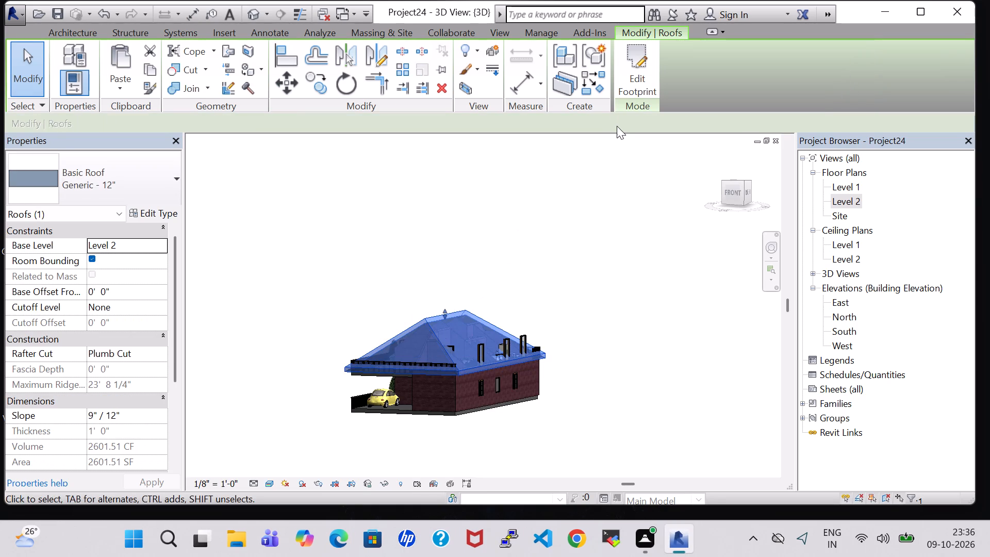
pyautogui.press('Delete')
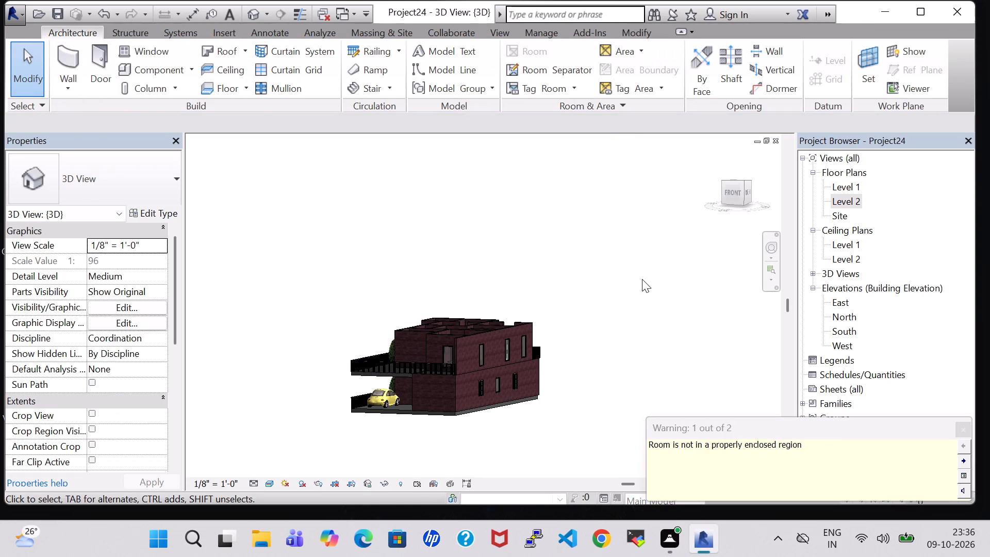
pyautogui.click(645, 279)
# Start a Generic - 12" footprint roof on Level 2 and sketch a rectangular boundary about 33' 2" wide, slightly overhanging the house walls.
pyautogui.keyDown('shift'); pyautogui.moveTo(532, 212); pyautogui.dragTo(596, 278, button='middle'); pyautogui.keyUp('shift')
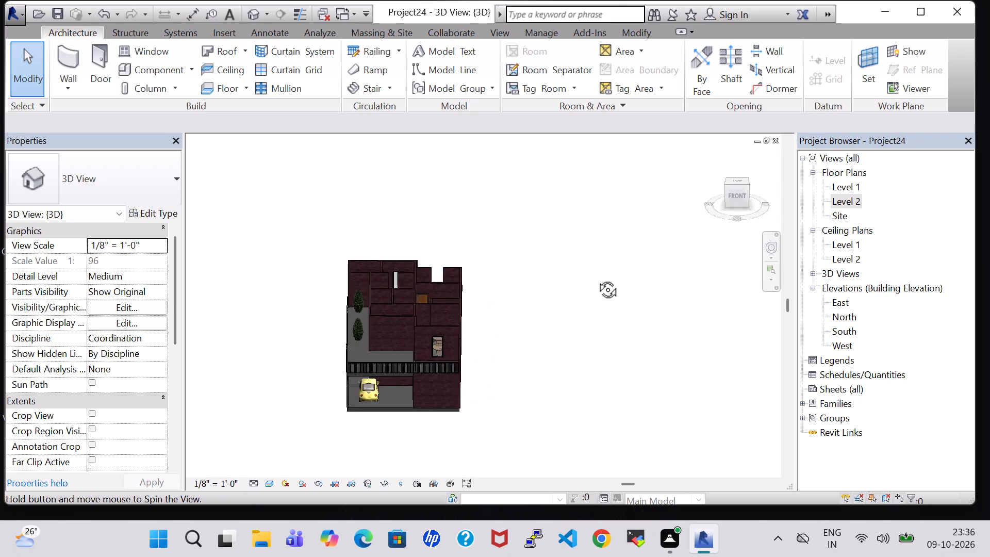
pyautogui.keyDown('shift'); pyautogui.moveTo(596, 278); pyautogui.dragTo(582, 309, button='middle'); pyautogui.keyUp('shift')
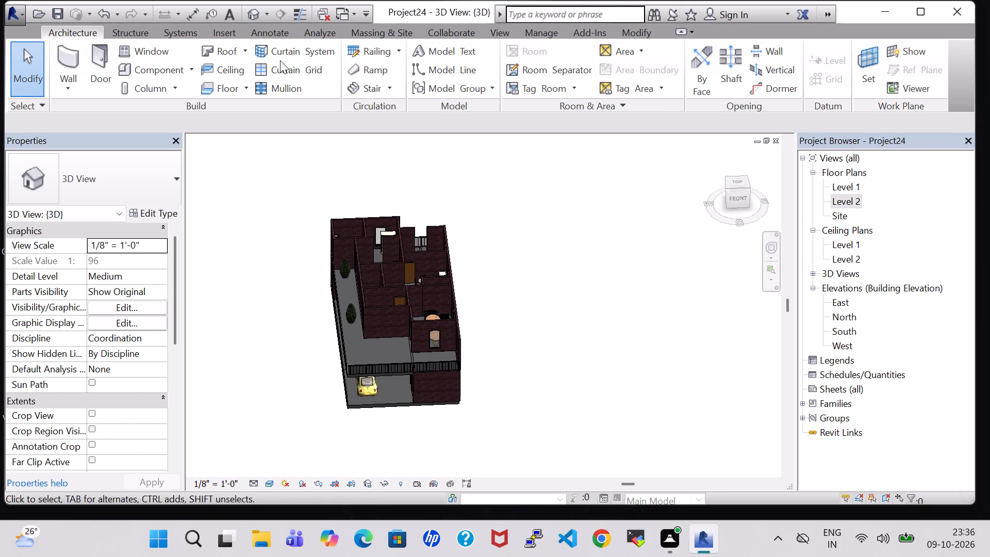
pyautogui.click(201, 48)
pyautogui.click(482, 295)
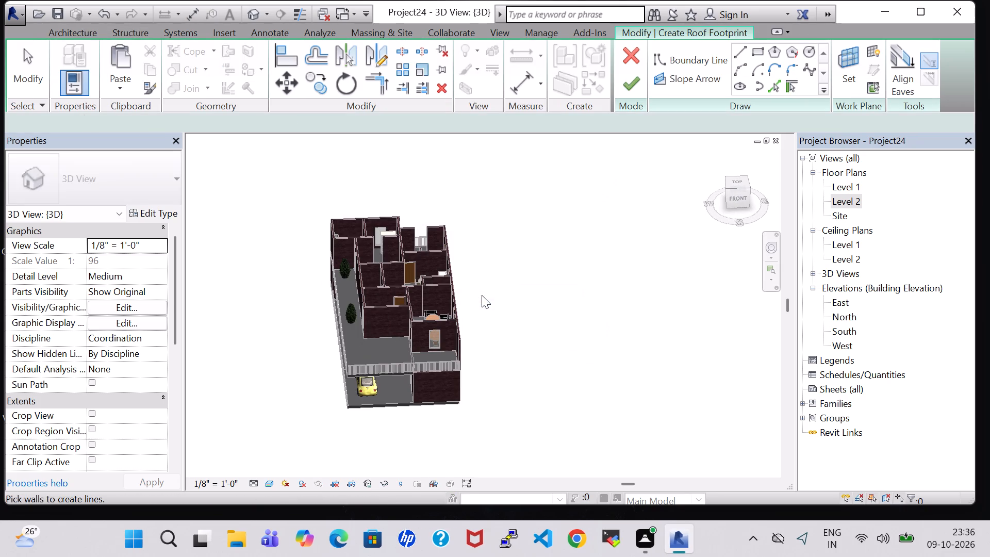
pyautogui.click(754, 52)
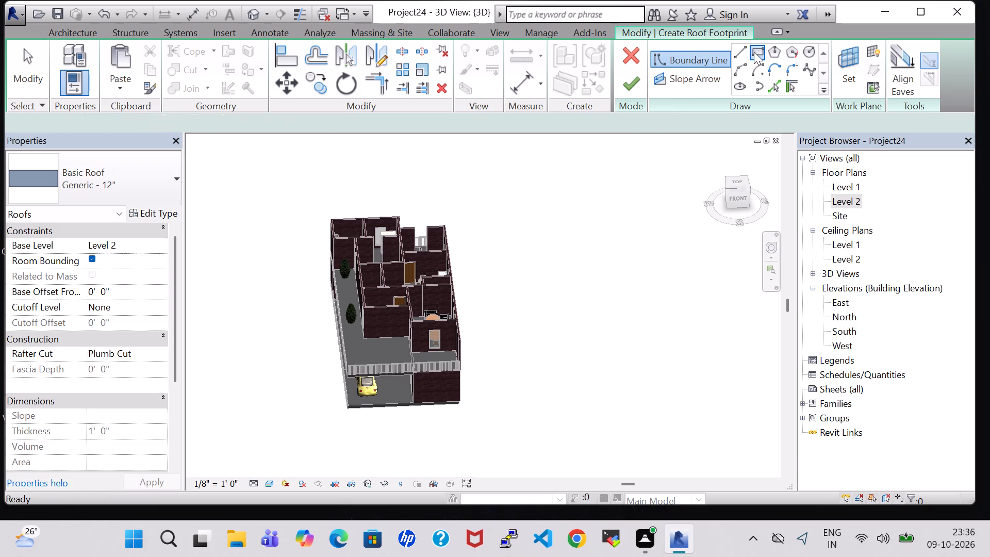
pyautogui.doubleClick(852, 202)
pyautogui.scroll(-4, 452, 187)
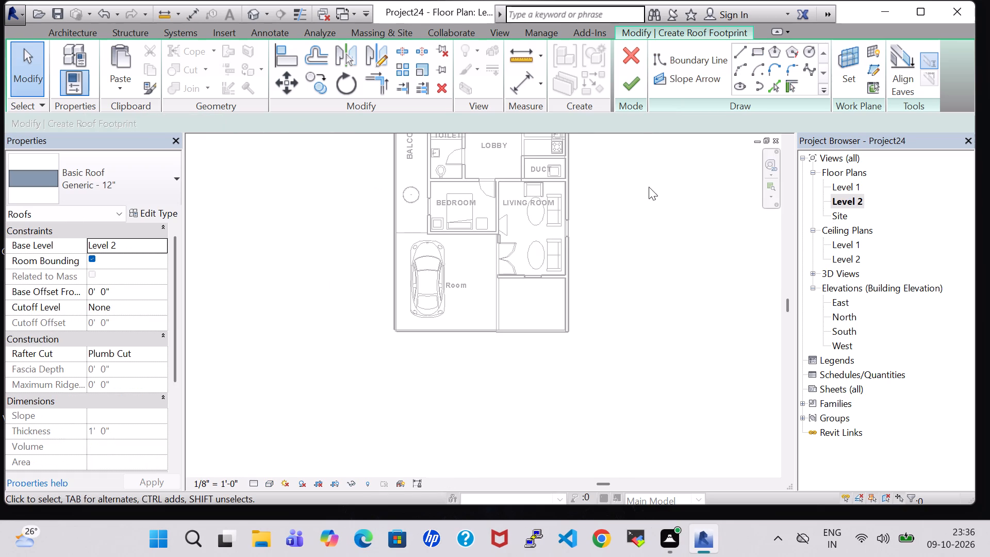
pyautogui.moveTo(651, 187); pyautogui.dragTo(664, 349, button='middle')
pyautogui.click(758, 57)
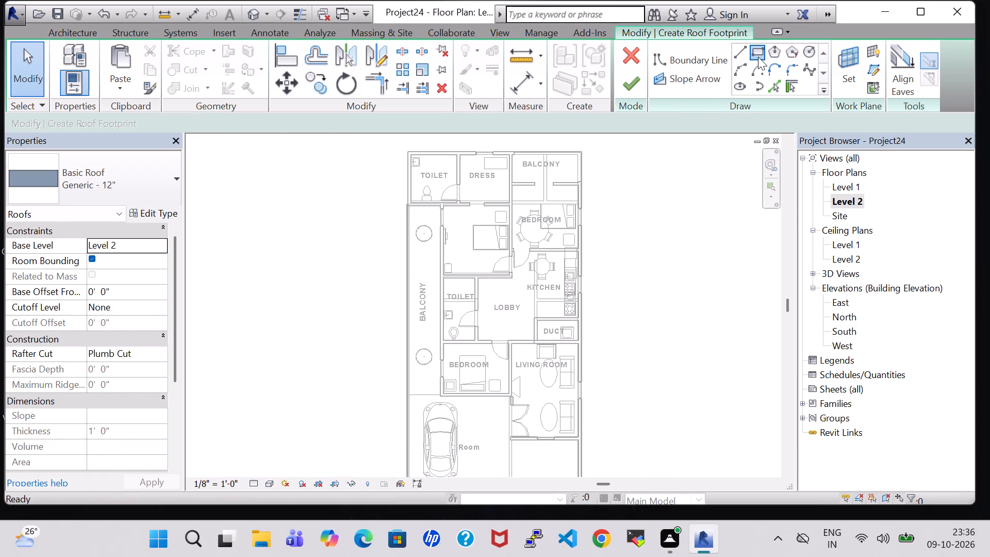
pyautogui.click(401, 148)
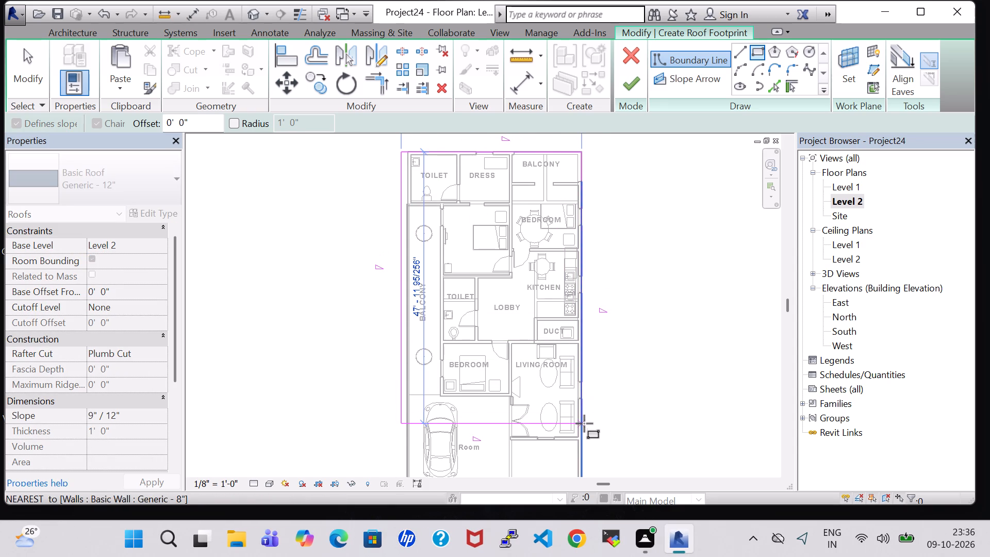
pyautogui.scroll(1, 595, 427)
pyautogui.moveTo(595, 427); pyautogui.dragTo(593, 301, button='middle')
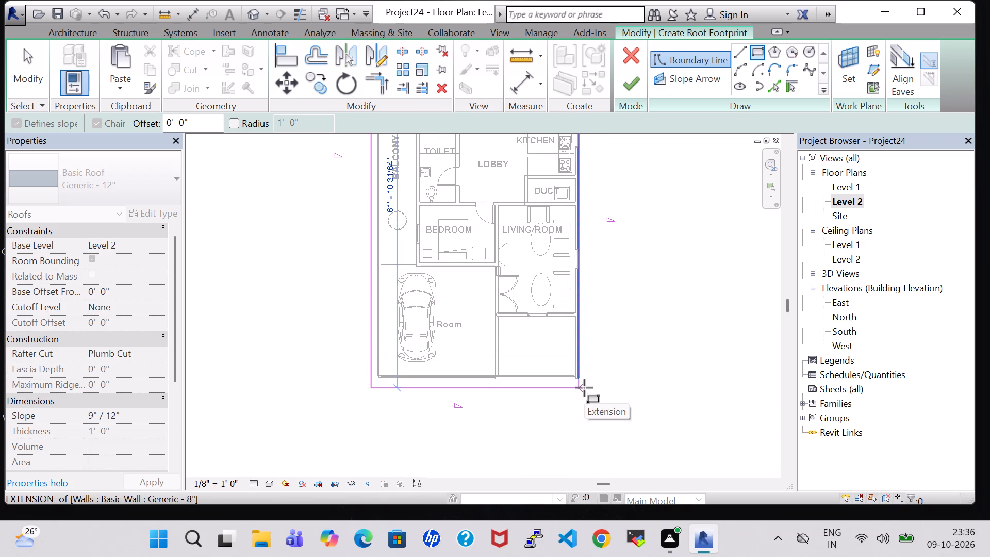
pyautogui.click(587, 388)
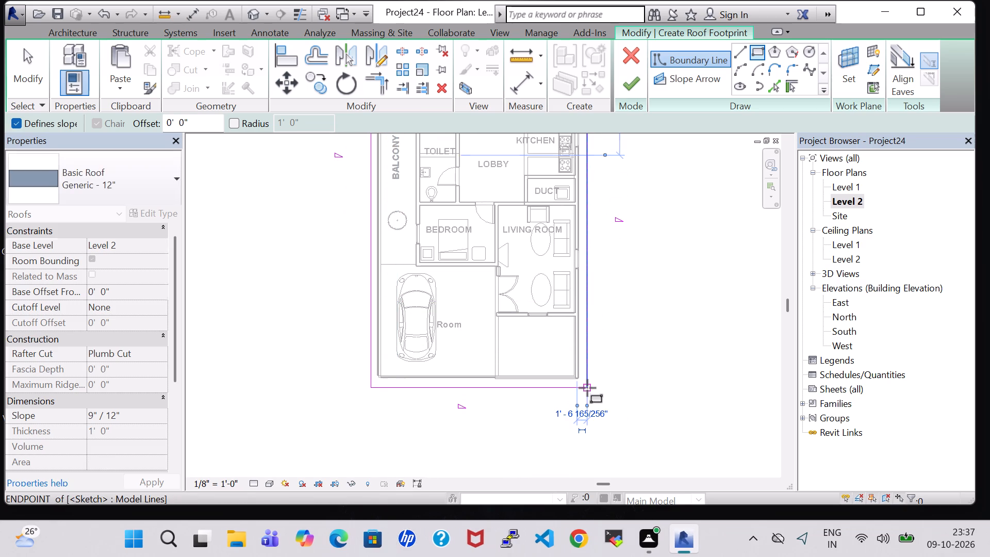
# Turn off Defines slope for the sketch tool and finish the roof, deleting the 36" x 72" instances that cut nothing.
pyautogui.click(20, 124)
pyautogui.click(638, 84)
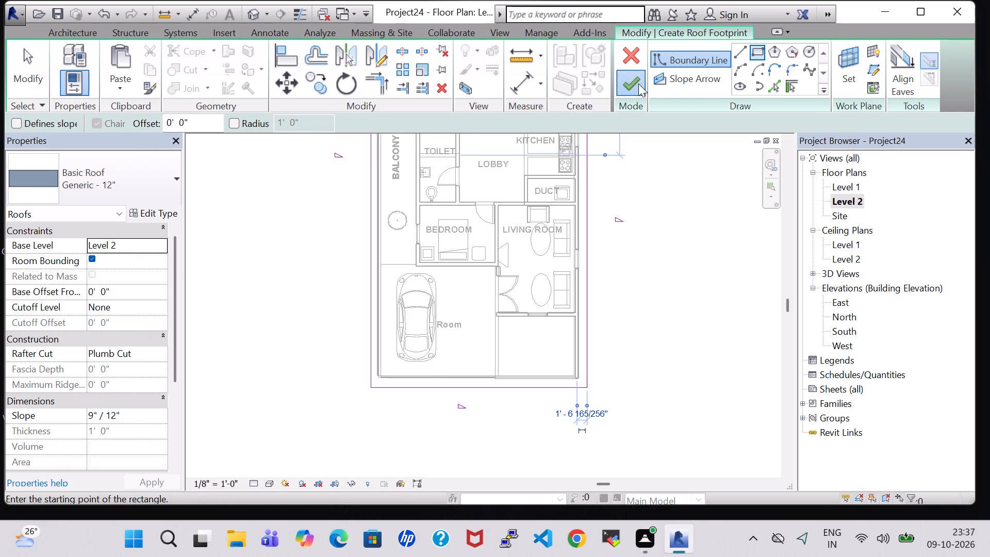
pyautogui.click(529, 278)
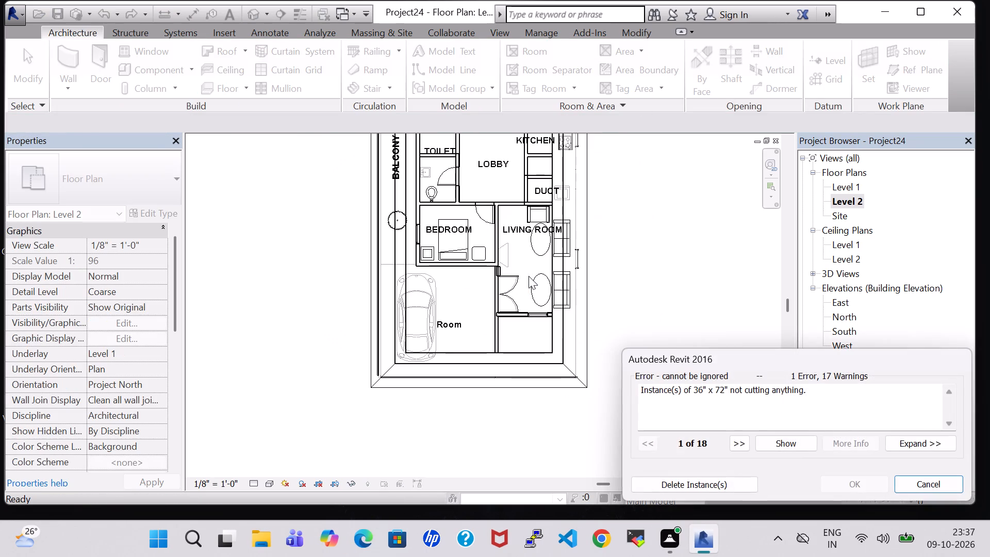
pyautogui.click(682, 482)
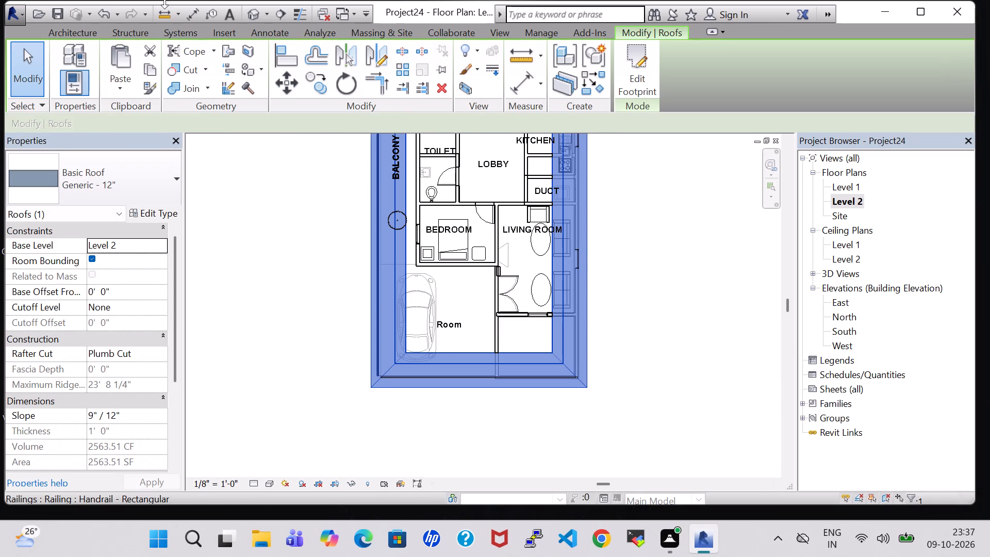
# Check the new roof in 3D, and open its footprint sketch for editing in the Level 2 floor plan.
pyautogui.click(261, 12)
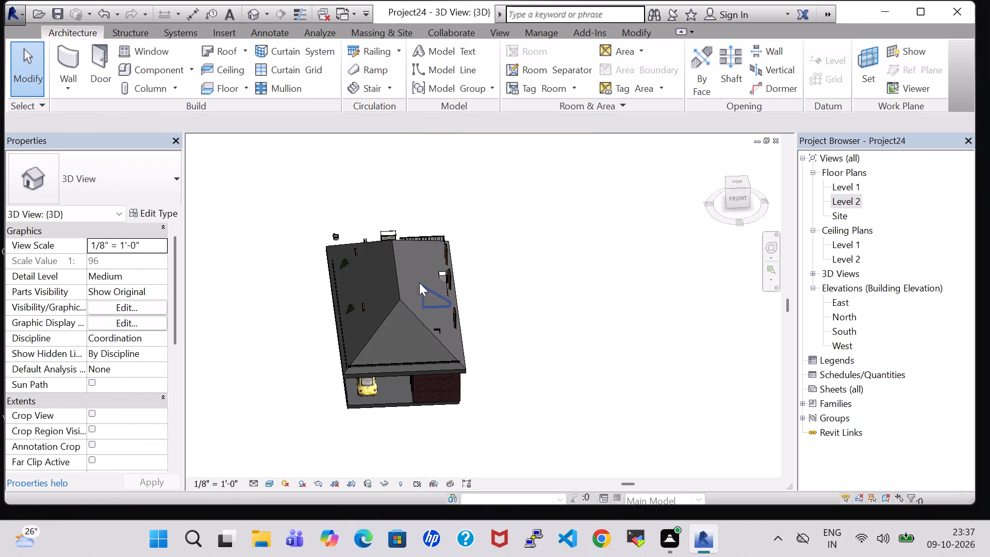
pyautogui.keyDown('shift'); pyautogui.moveTo(512, 285); pyautogui.dragTo(474, 186, button='middle'); pyautogui.keyUp('shift')
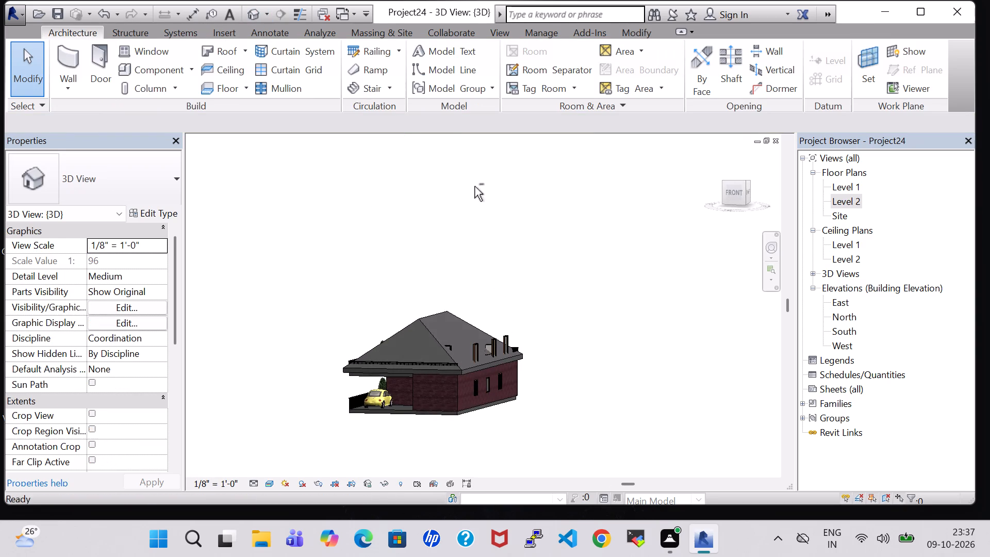
pyautogui.click(426, 336)
pyautogui.click(426, 324)
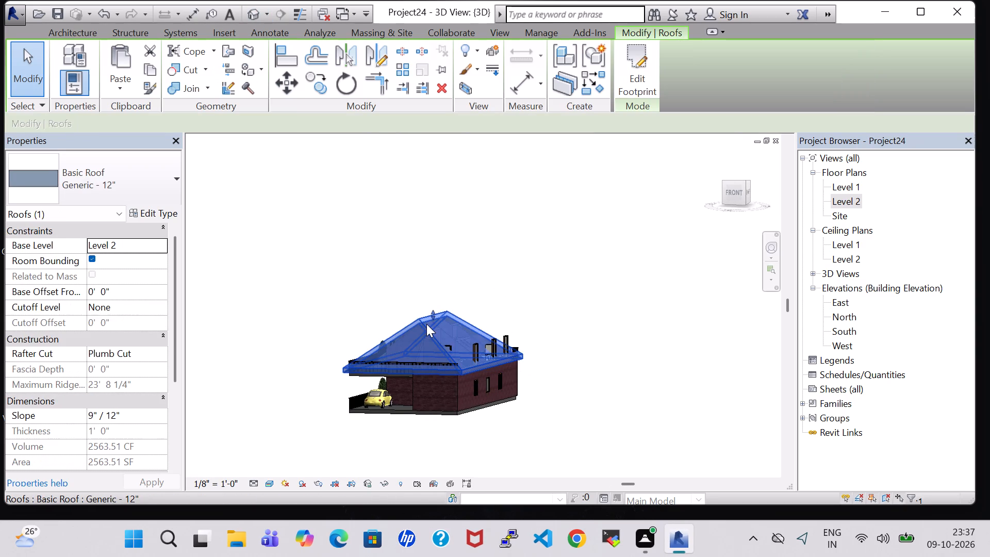
pyautogui.doubleClick(853, 201)
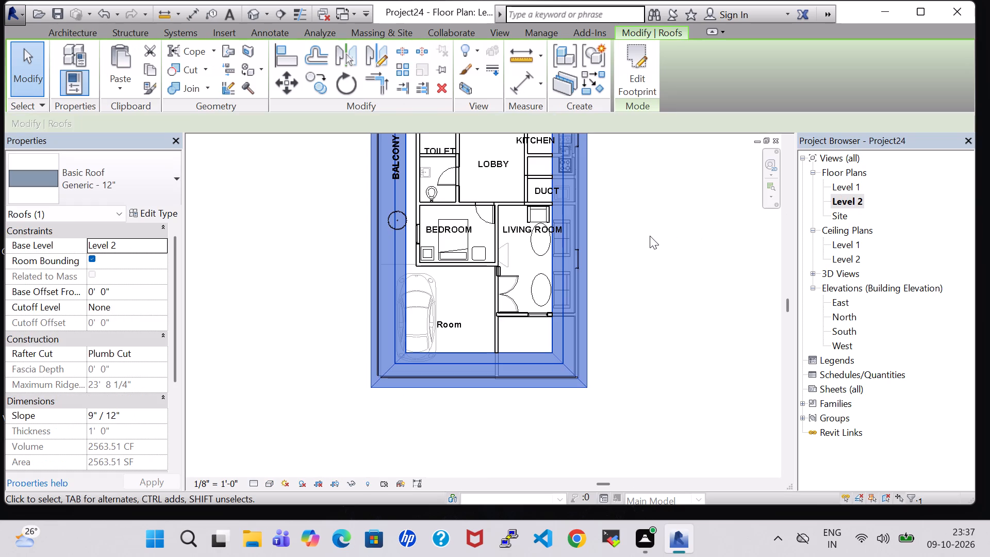
pyautogui.moveTo(650, 236); pyautogui.dragTo(642, 429, button='middle')
pyautogui.scroll(1, 650, 343)
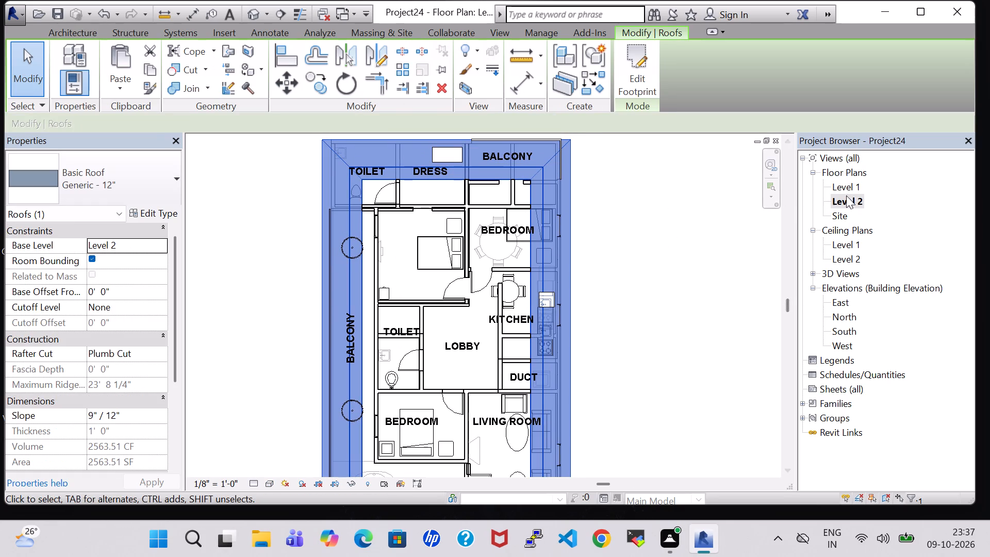
pyautogui.doubleClick(384, 144)
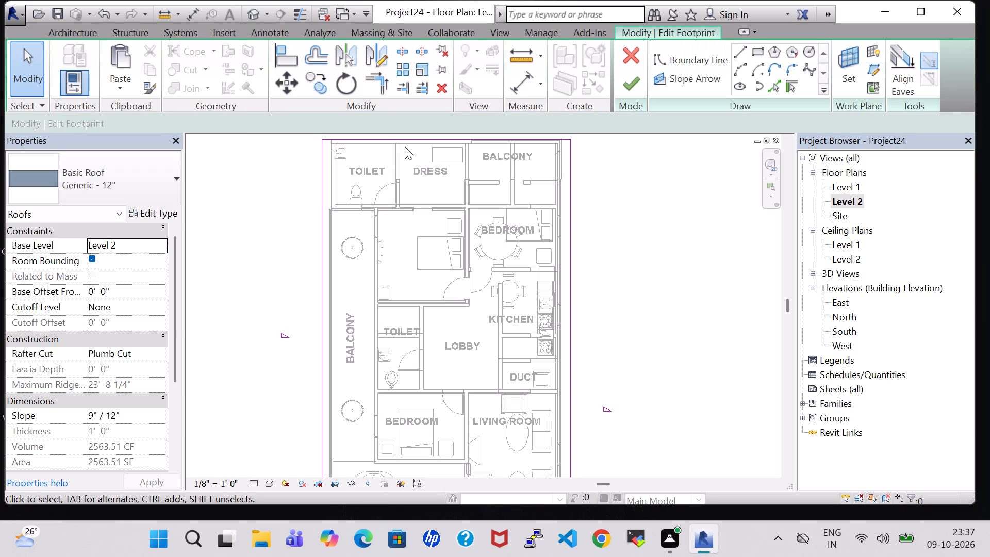
# Turn off Defines Roof Slope for all four boundary lines of the roof footprint together.
pyautogui.keyDown('ctrl'); pyautogui.click(398, 137); pyautogui.keyUp('ctrl')
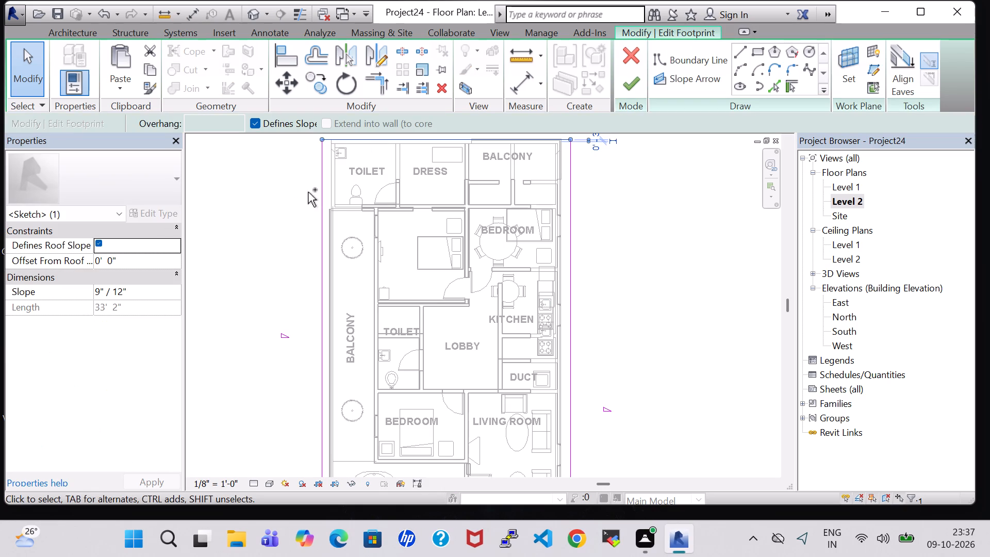
pyautogui.keyDown('ctrl'); pyautogui.click(321, 193); pyautogui.keyUp('ctrl')
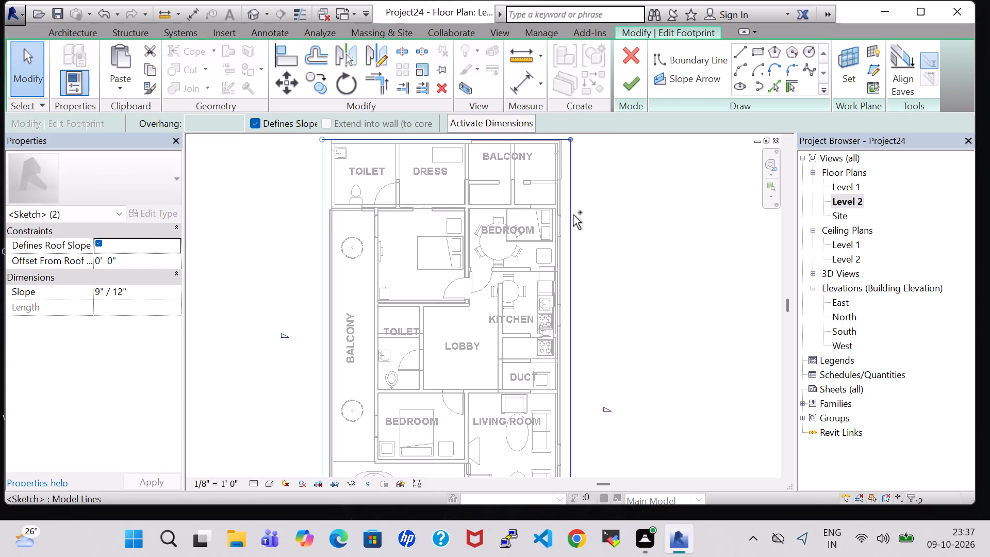
pyautogui.keyDown('ctrl'); pyautogui.click(572, 216); pyautogui.keyUp('ctrl')
pyautogui.keyDown('ctrl'); pyautogui.moveTo(635, 270); pyautogui.dragTo(639, 187, button='middle'); pyautogui.keyUp('ctrl')
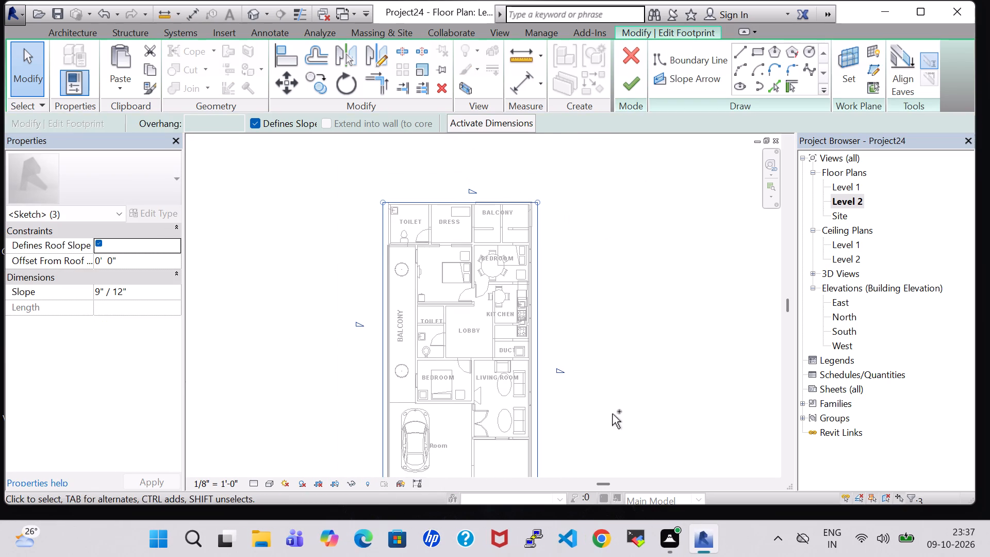
pyautogui.keyDown('ctrl'); pyautogui.moveTo(612, 414); pyautogui.dragTo(616, 312, button='middle'); pyautogui.keyUp('ctrl')
pyautogui.keyDown('ctrl'); pyautogui.click(477, 411); pyautogui.keyUp('ctrl')
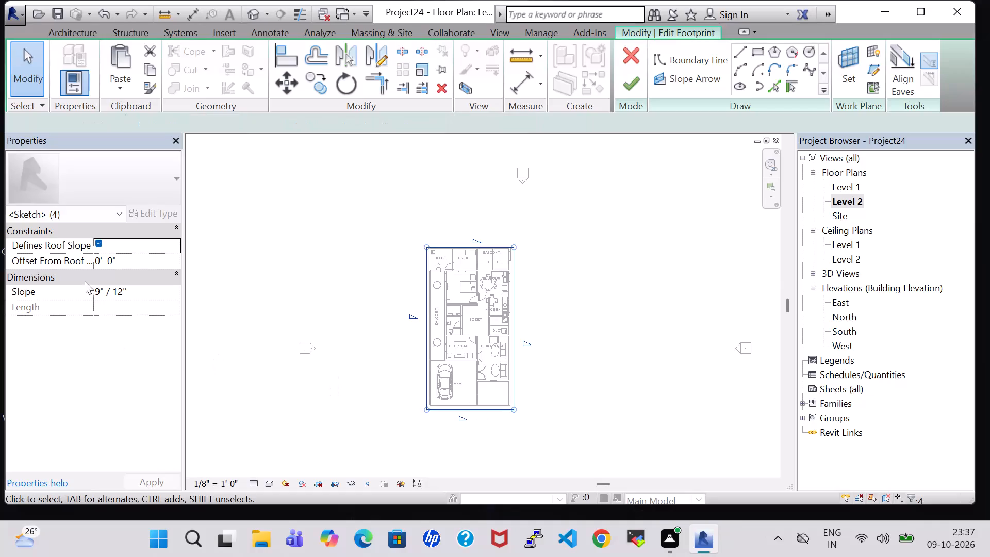
pyautogui.keyDown('ctrl'); pyautogui.click(97, 239); pyautogui.keyUp('ctrl')
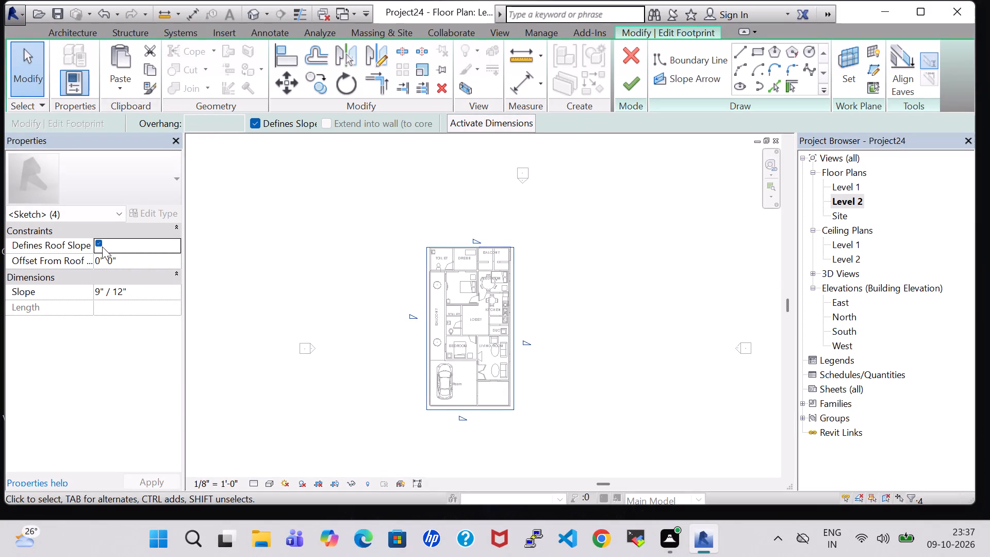
pyautogui.click(99, 243)
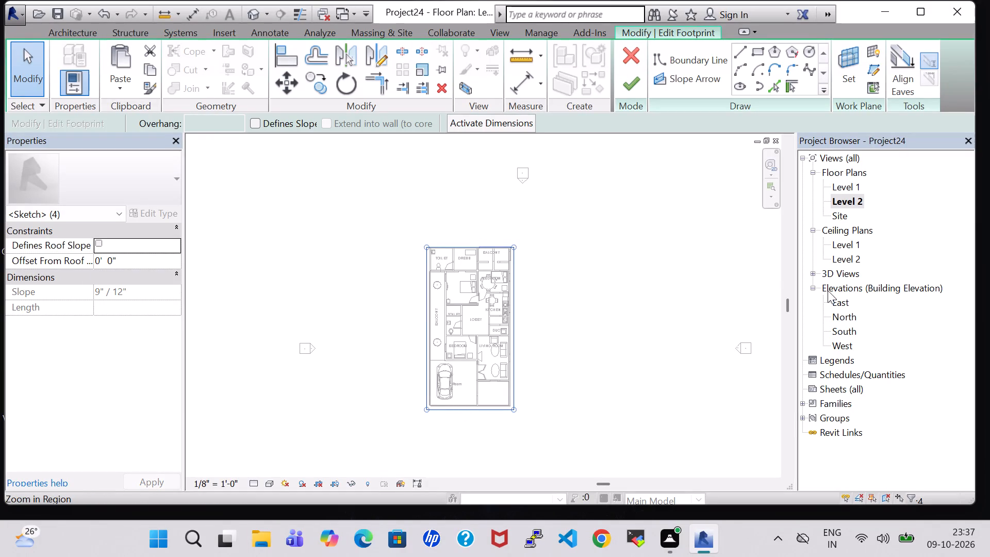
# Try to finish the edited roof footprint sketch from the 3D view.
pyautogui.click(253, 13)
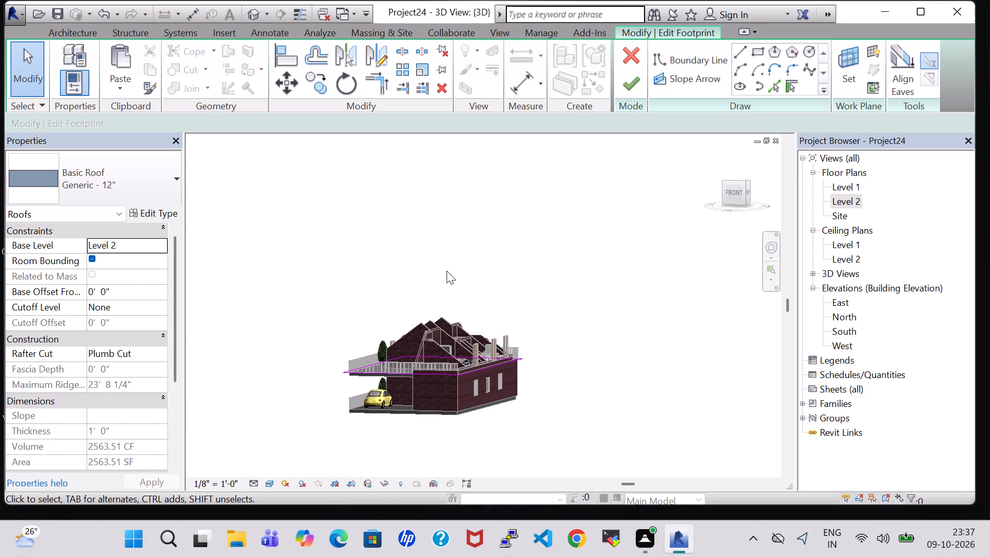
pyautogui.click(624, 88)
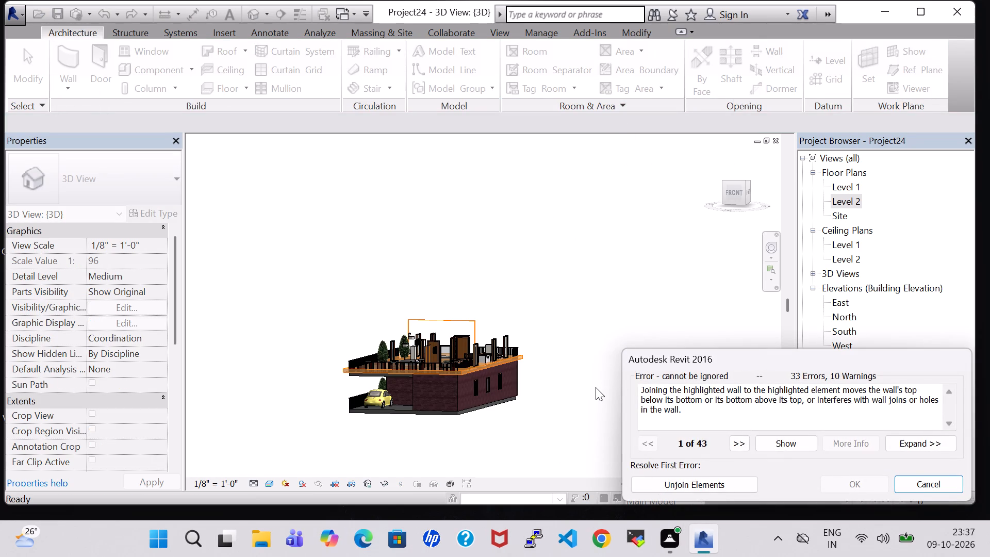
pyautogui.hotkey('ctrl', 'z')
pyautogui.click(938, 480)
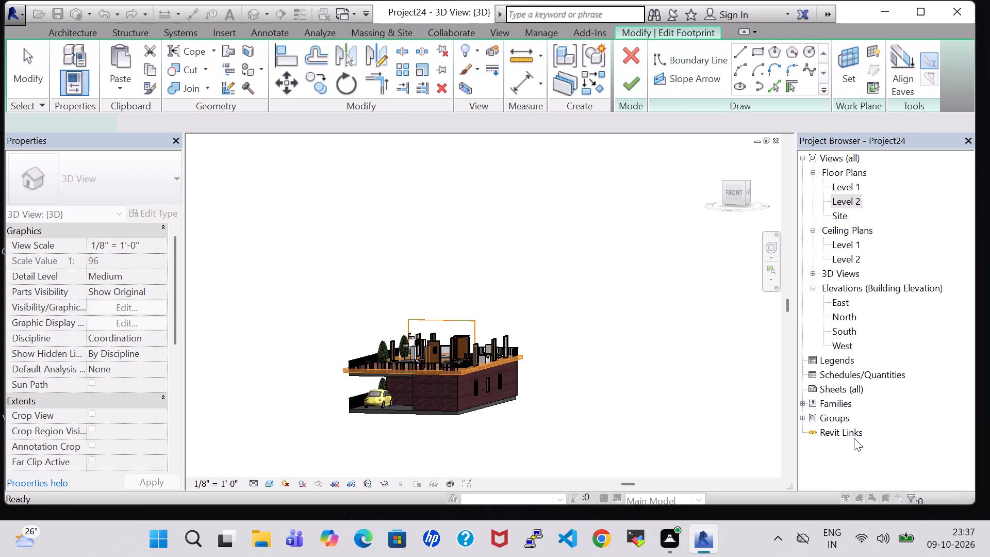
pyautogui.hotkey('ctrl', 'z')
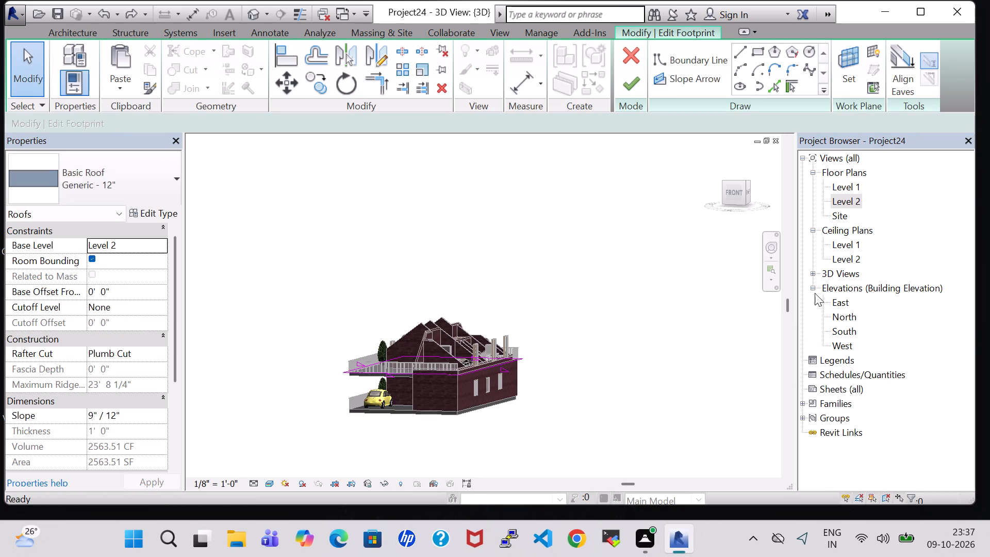
# Discard the roof footprint edits and leave the sketch.
pyautogui.click(632, 46)
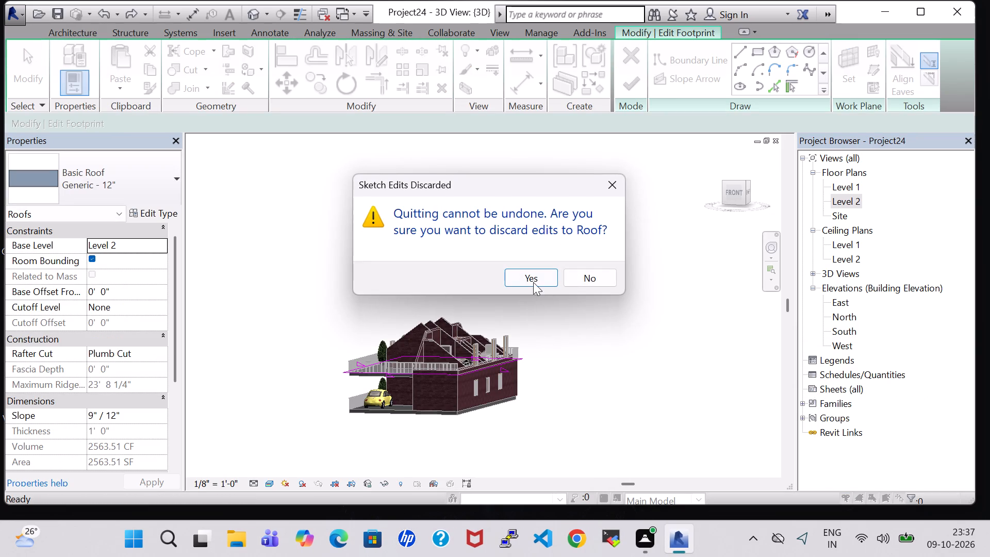
pyautogui.click(533, 282)
pyautogui.click(564, 283)
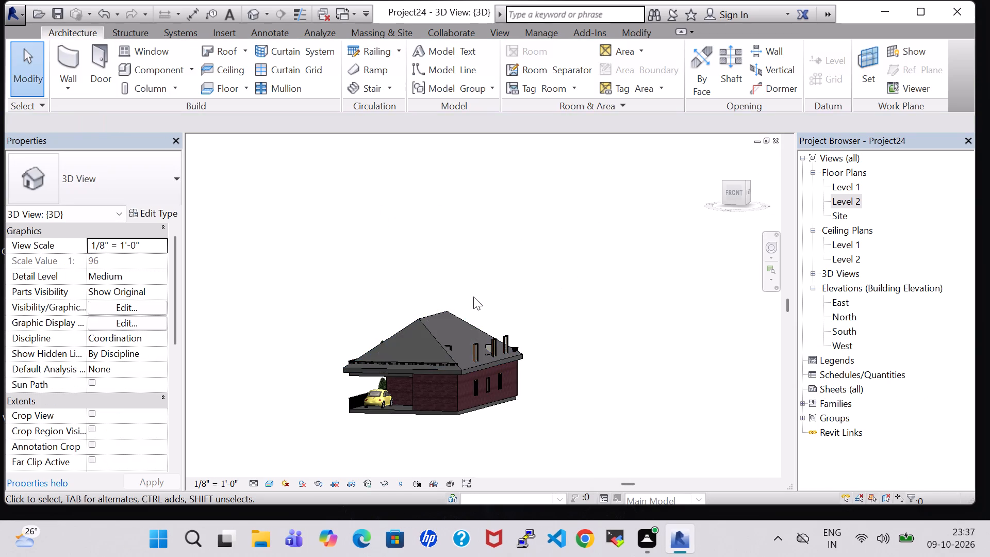
# Delete the hipped roof over the house in the 3D view.
pyautogui.click(443, 325)
pyautogui.click(434, 316)
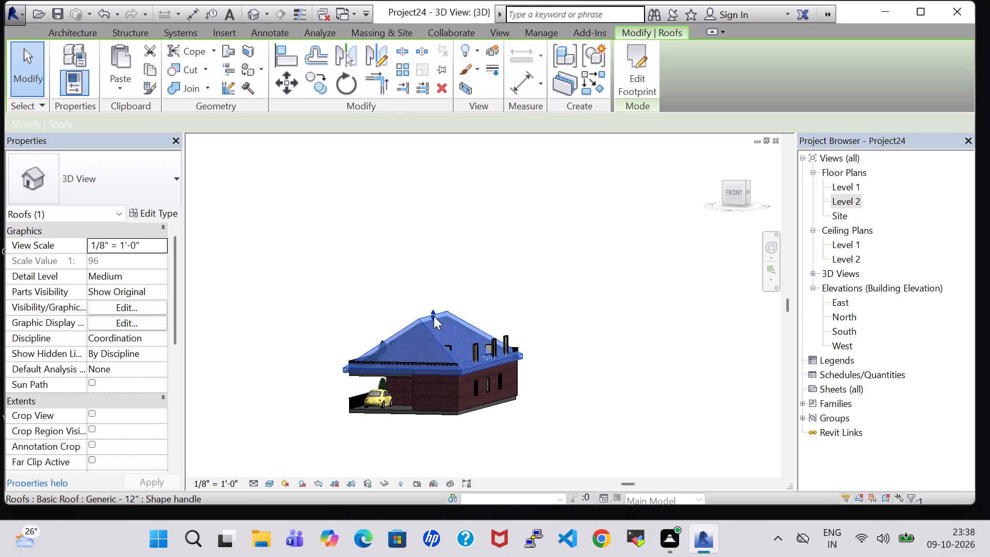
pyautogui.press('Delete')
pyautogui.click(640, 299)
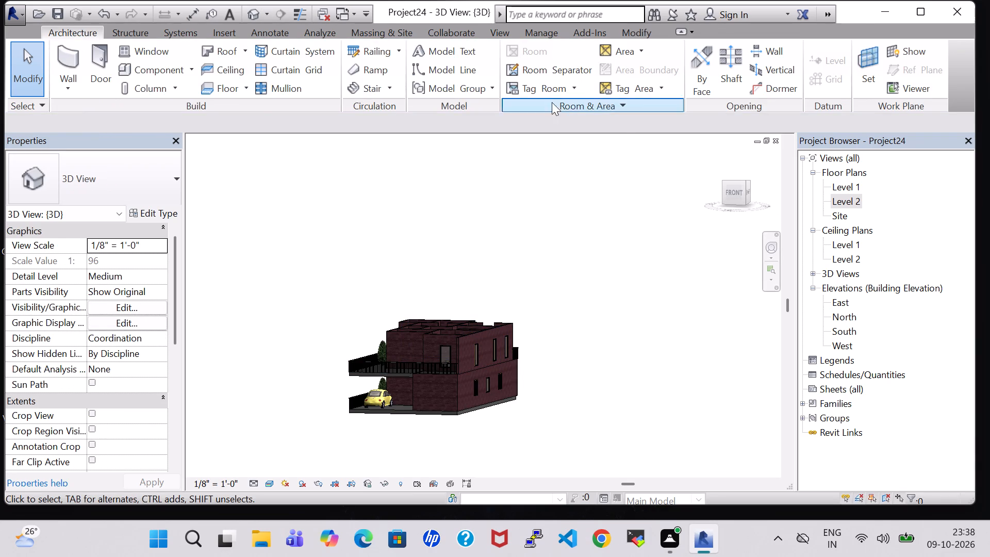
# Inspect the house without its roof from the front, the top and an angled 3D view.
pyautogui.click(735, 194)
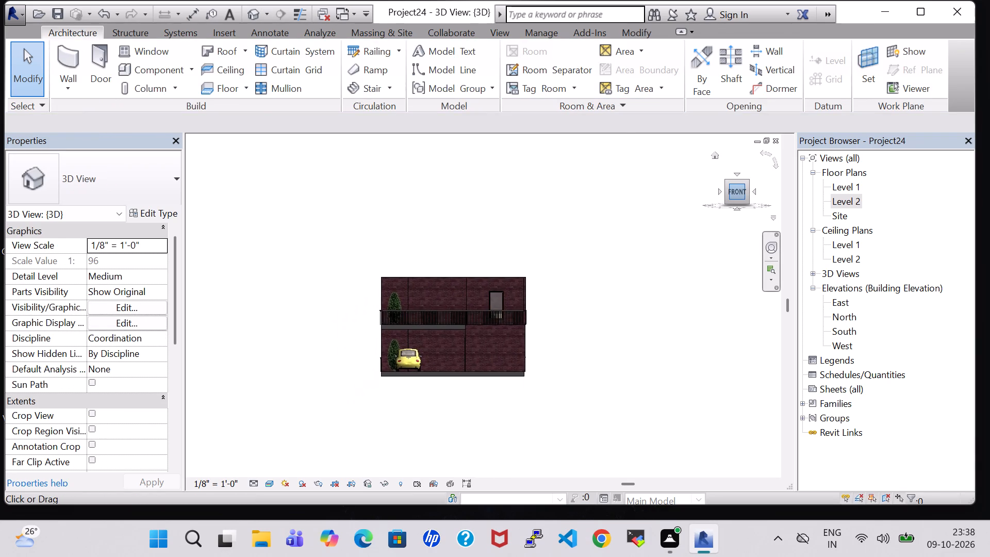
pyautogui.click(735, 173)
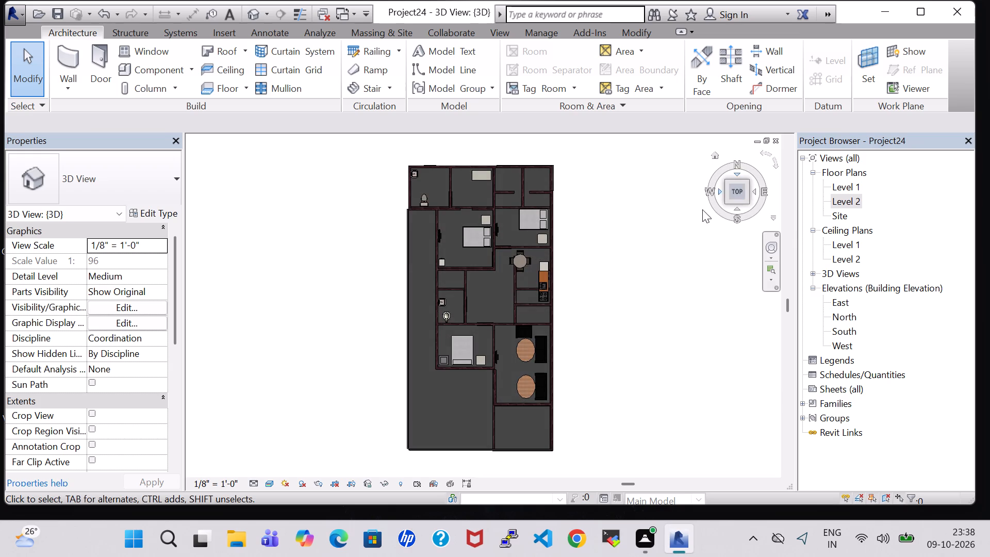
pyautogui.click(659, 283)
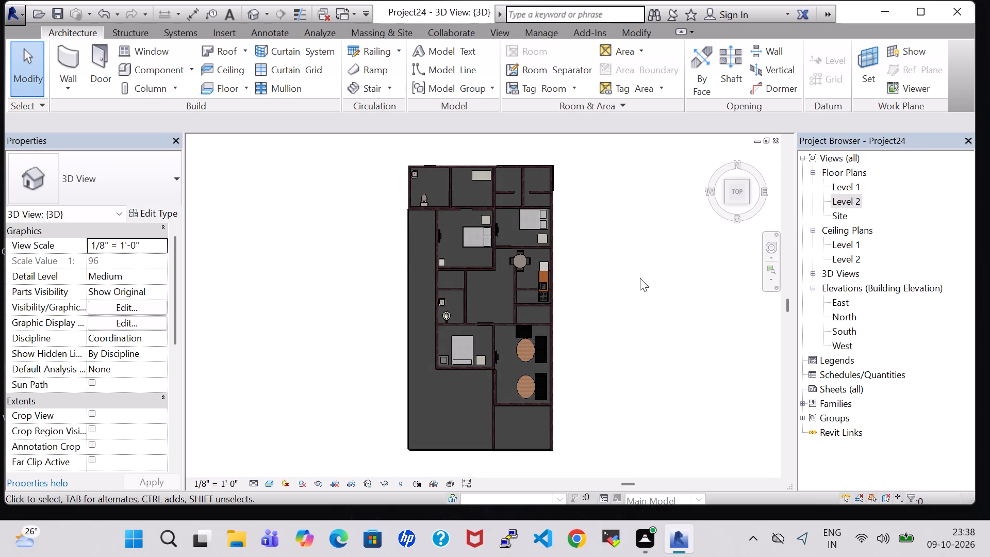
pyautogui.keyDown('shift'); pyautogui.moveTo(543, 302); pyautogui.dragTo(577, 153, button='middle'); pyautogui.keyUp('shift')
pyautogui.keyDown('shift'); pyautogui.scroll(1, 574, 249); pyautogui.keyUp('shift')
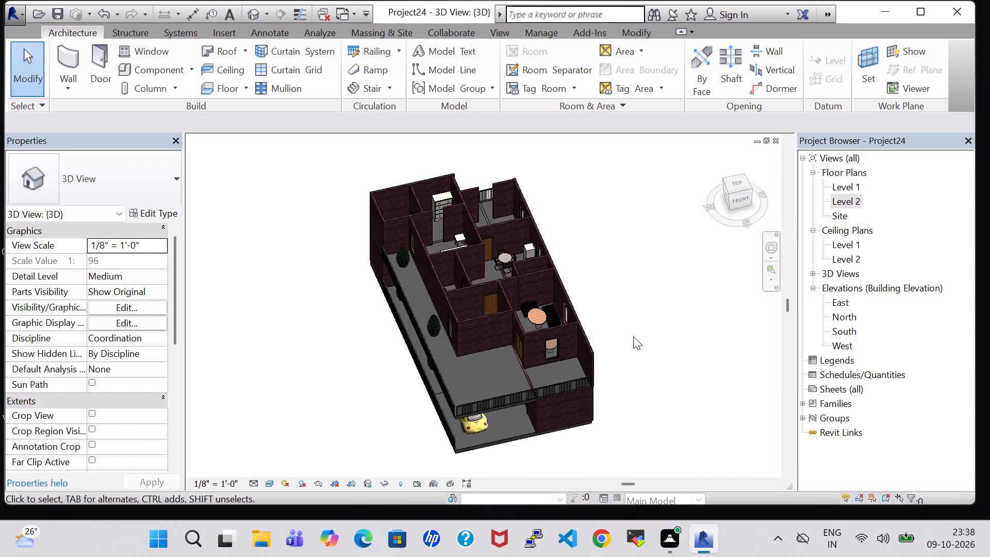
pyautogui.keyDown('shift'); pyautogui.moveTo(635, 348); pyautogui.dragTo(621, 257, button='middle'); pyautogui.keyUp('shift')
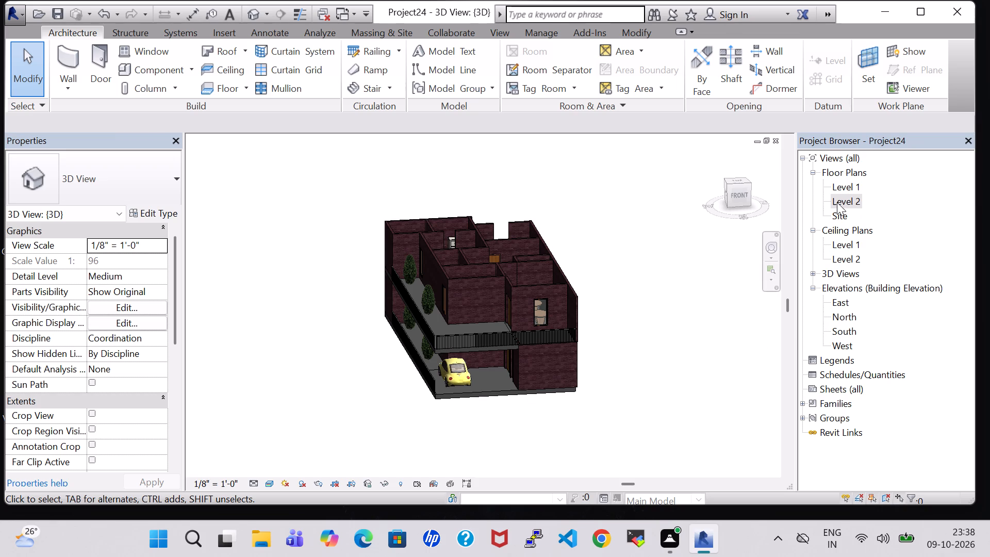
# On the Level 1 floor plan, place a U-shaped winder stair up to Level 2 between the parked car and the store, and finish it.
pyautogui.doubleClick(835, 185)
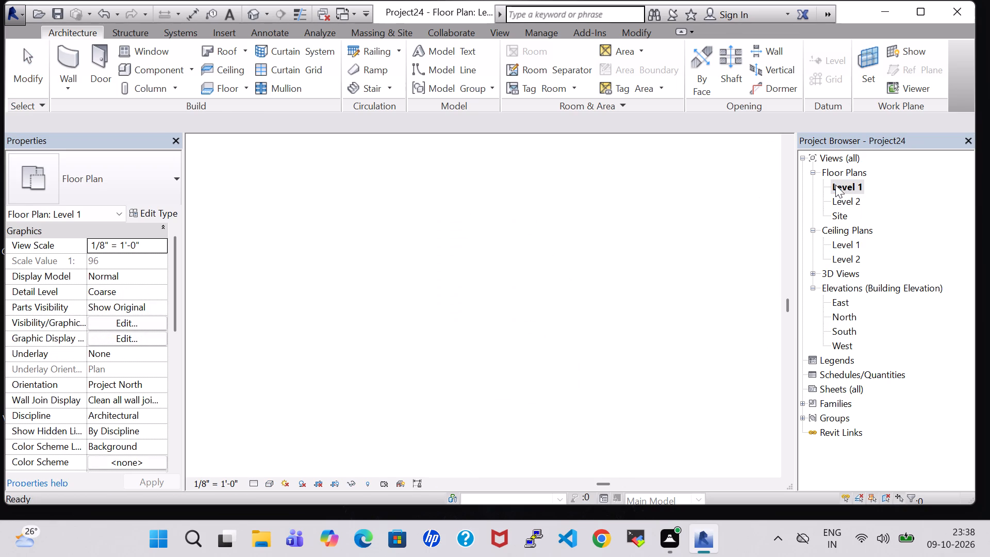
pyautogui.scroll(1, 717, 387)
pyautogui.moveTo(717, 387); pyautogui.dragTo(714, 232, button='middle')
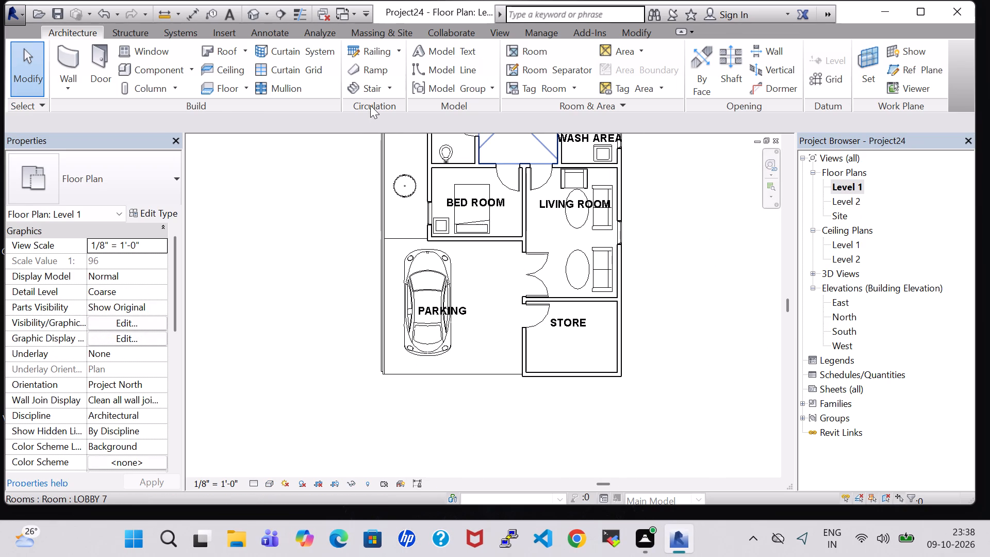
pyautogui.click(359, 92)
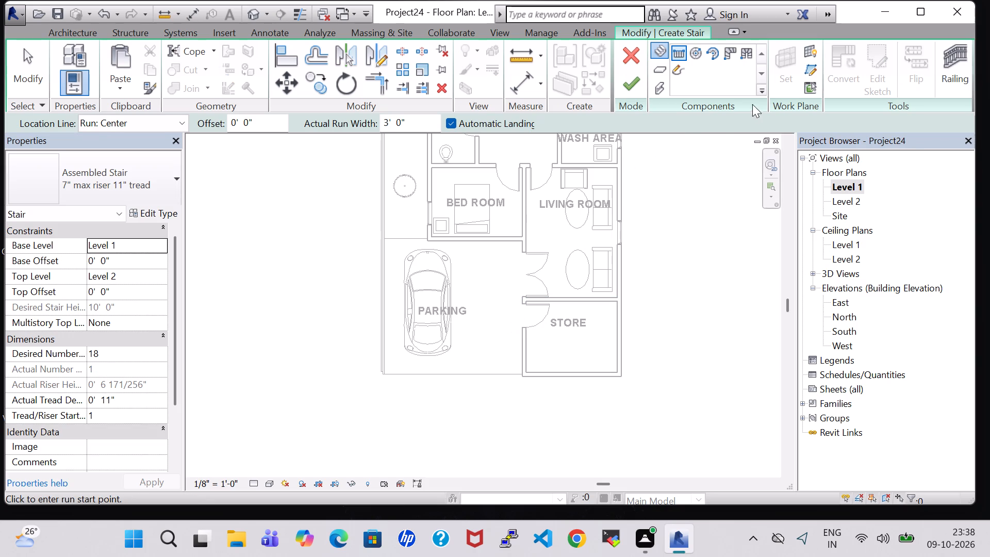
pyautogui.click(747, 57)
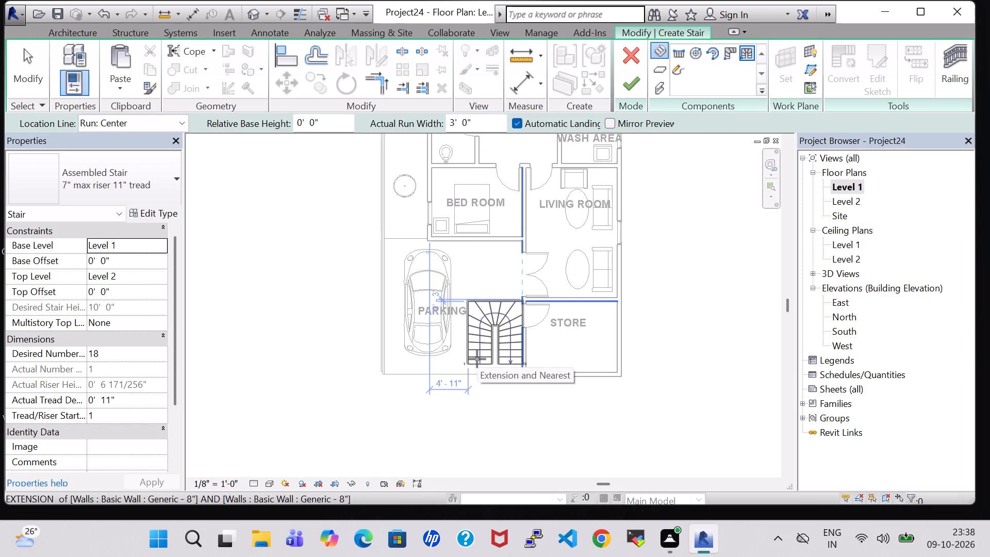
pyautogui.press('space')
pyautogui.press('space')
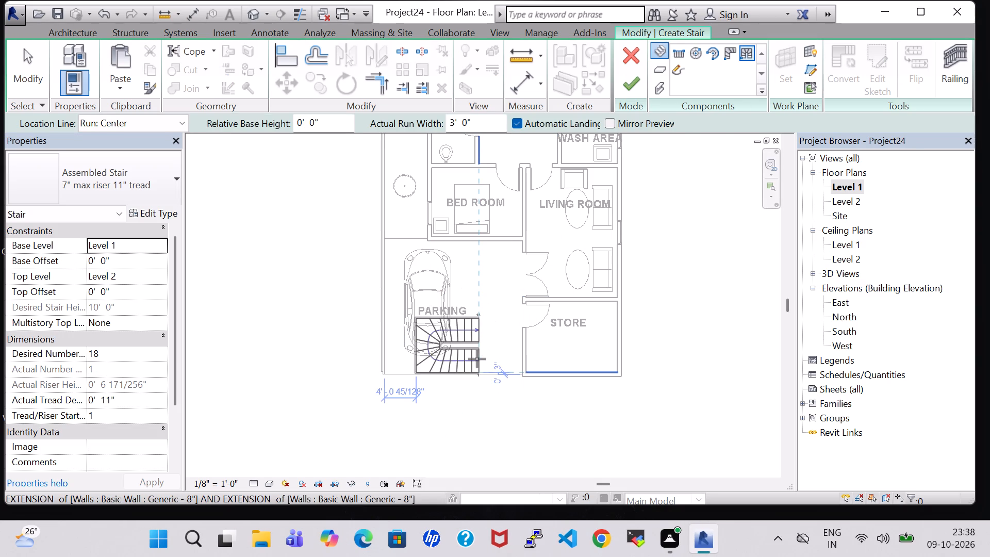
pyautogui.press('space')
pyautogui.press('space')
pyautogui.press('space')
pyautogui.press('space')
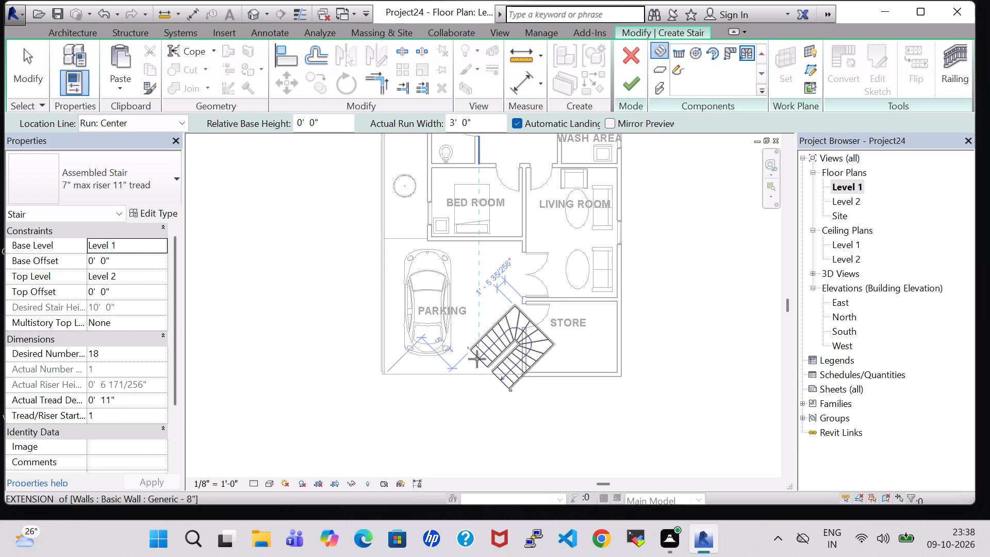
pyautogui.press('space')
pyautogui.scroll(2, 477, 359)
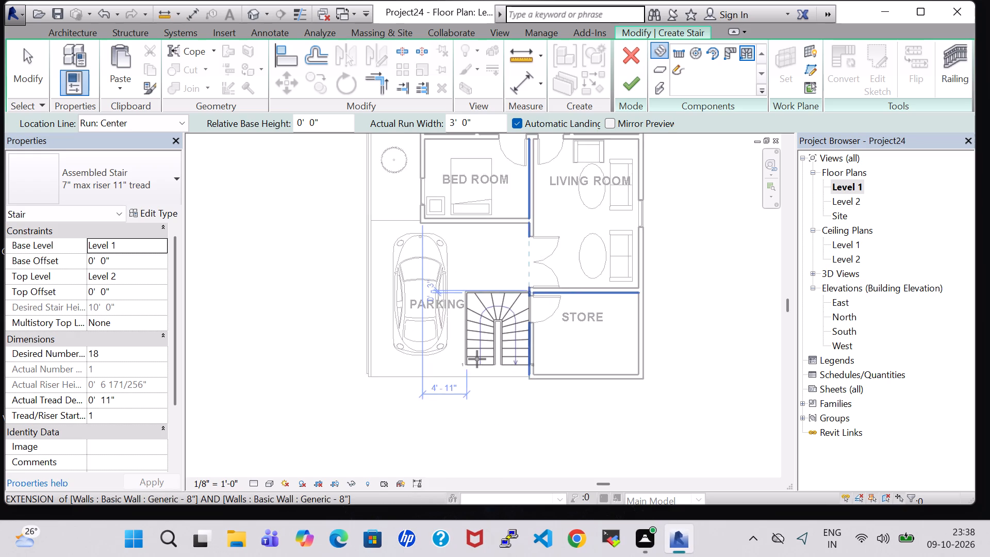
pyautogui.scroll(1, 477, 359)
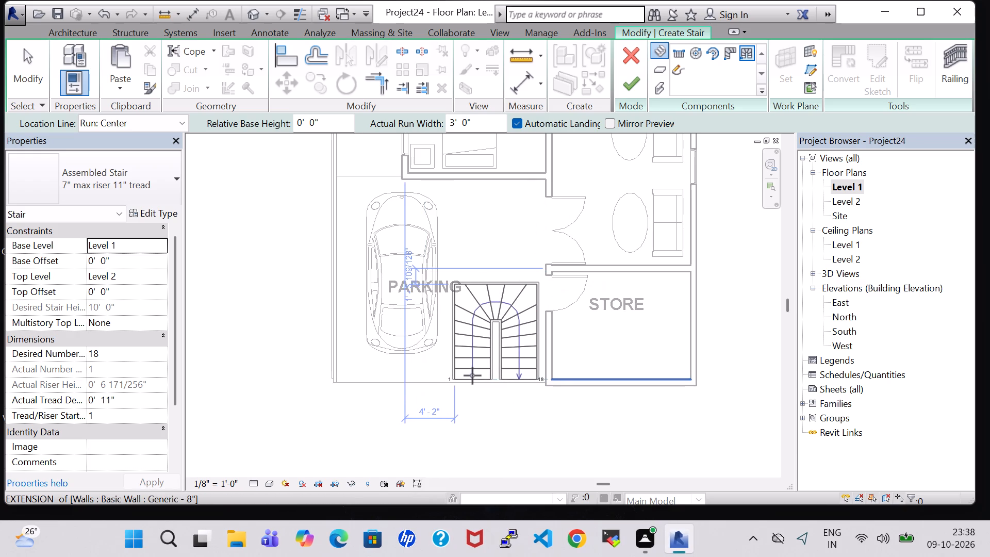
pyautogui.click(472, 375)
pyautogui.click(632, 92)
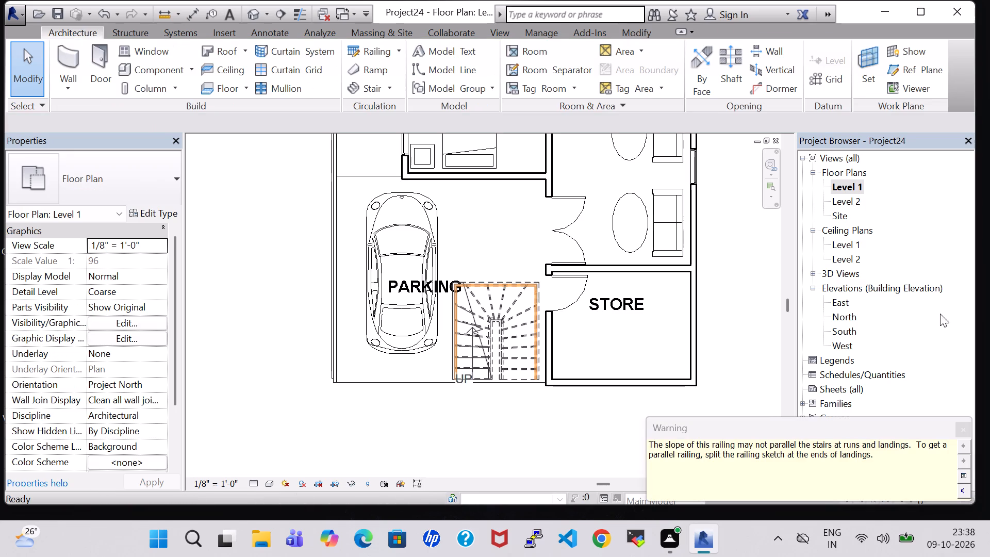
pyautogui.click(960, 429)
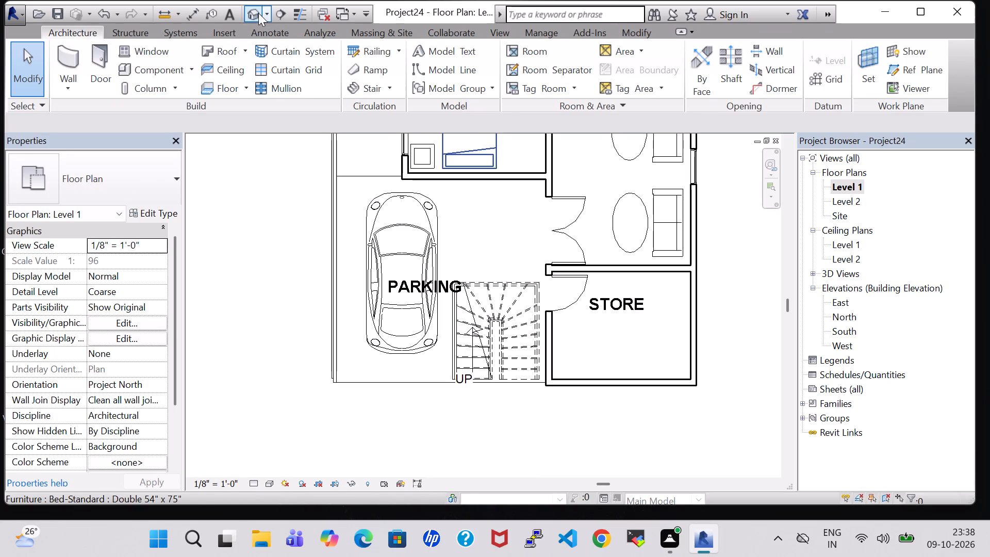
# Examine the new winder stair in 3D from several sides, including how it meets the upper slab and railing.
pyautogui.click(258, 13)
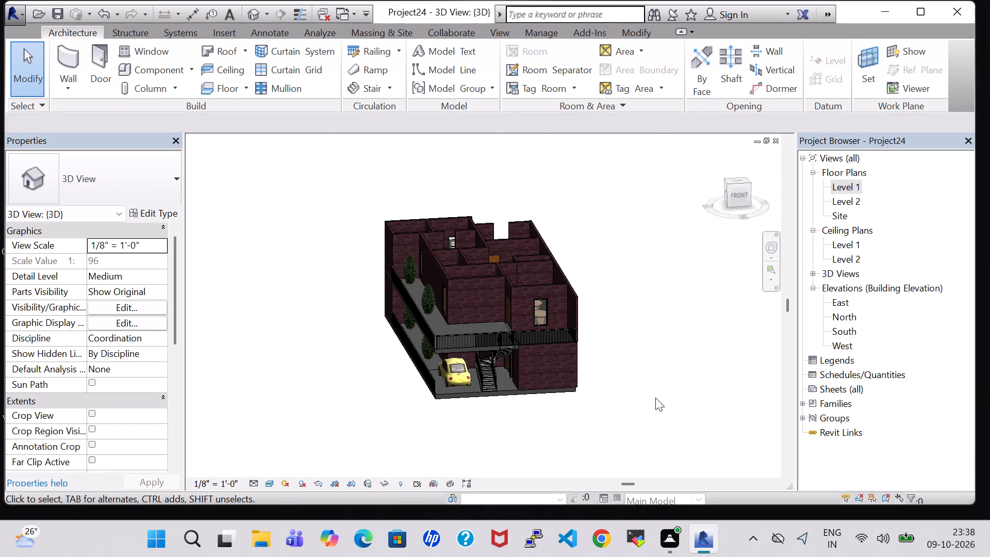
pyautogui.keyDown('ctrl'); pyautogui.moveTo(655, 398); pyautogui.dragTo(638, 314, button='middle'); pyautogui.keyUp('ctrl')
pyautogui.scroll(10, 614, 330)
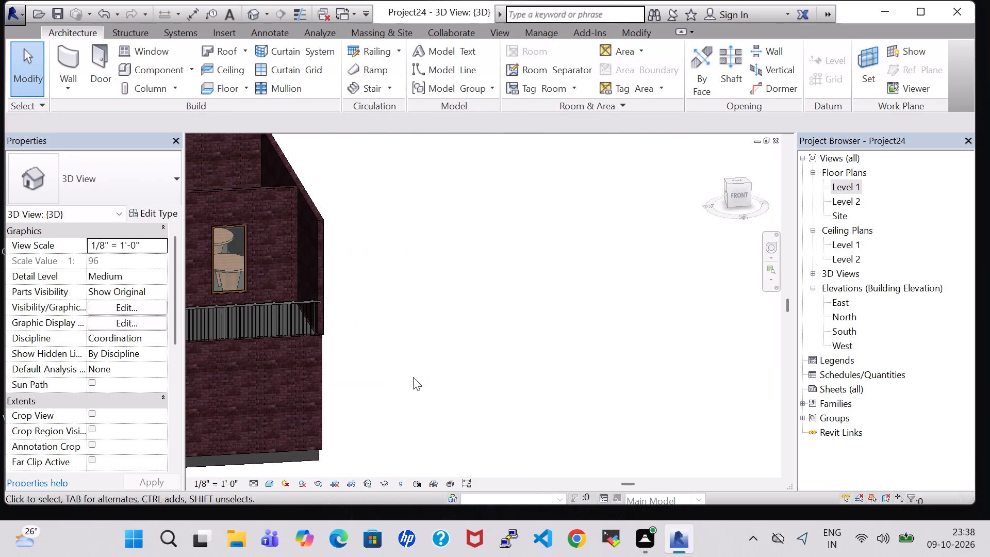
pyautogui.moveTo(411, 377); pyautogui.dragTo(733, 261, button='middle')
pyautogui.scroll(1, 411, 377)
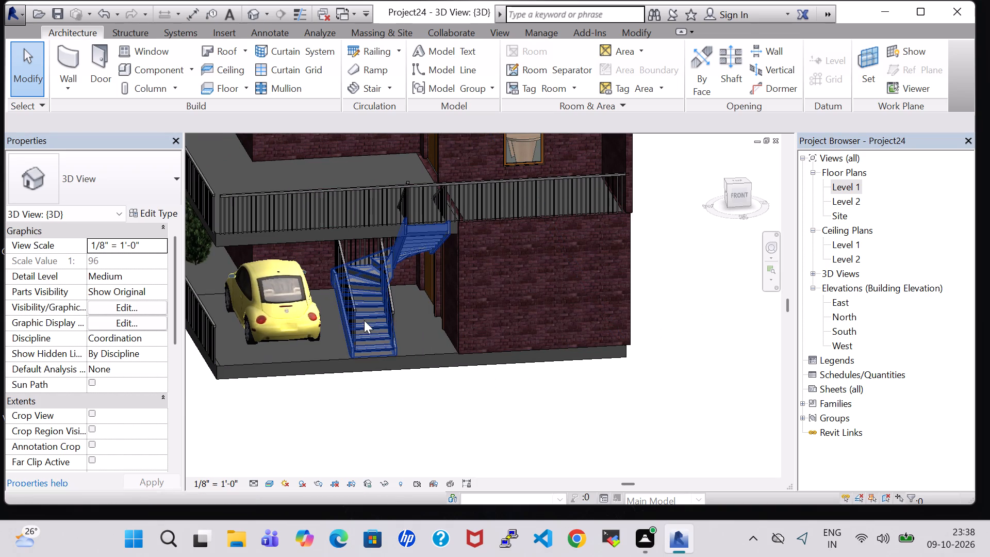
pyautogui.keyDown('shift'); pyautogui.moveTo(228, 400); pyautogui.dragTo(241, 398, button='middle'); pyautogui.keyUp('shift')
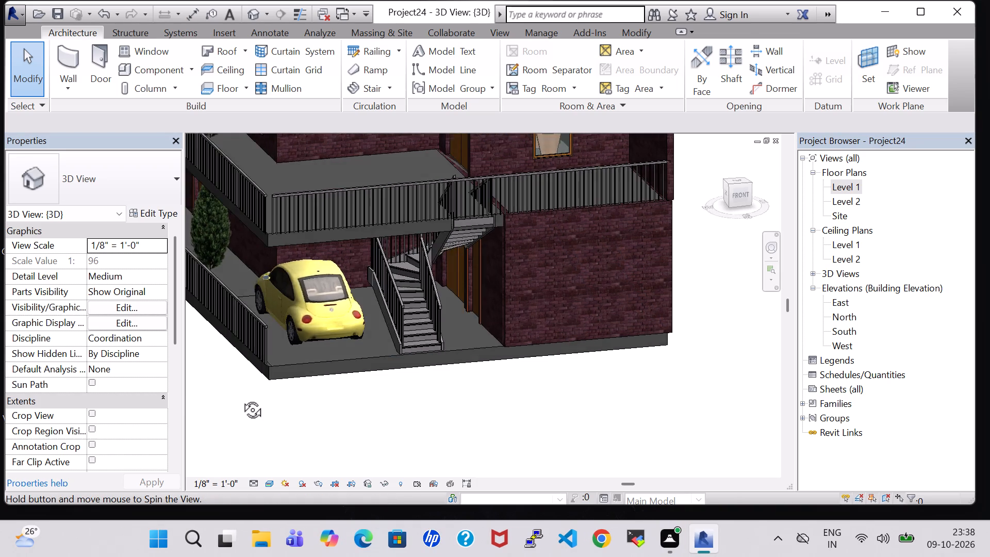
pyautogui.keyDown('shift'); pyautogui.moveTo(241, 398); pyautogui.dragTo(335, 335, button='middle'); pyautogui.keyUp('shift')
pyautogui.keyDown('shift'); pyautogui.scroll(1, 282, 363); pyautogui.keyUp('shift')
pyautogui.moveTo(767, 346); pyautogui.dragTo(761, 346, button='middle')
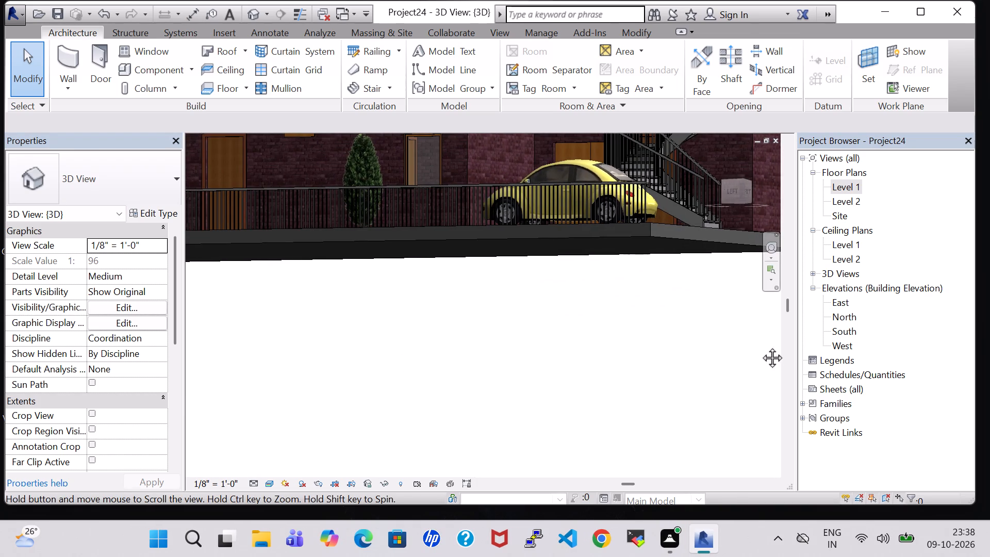
pyautogui.moveTo(761, 346); pyautogui.dragTo(557, 427, button='middle')
pyautogui.keyDown('shift'); pyautogui.moveTo(576, 384); pyautogui.dragTo(543, 378, button='middle'); pyautogui.keyUp('shift')
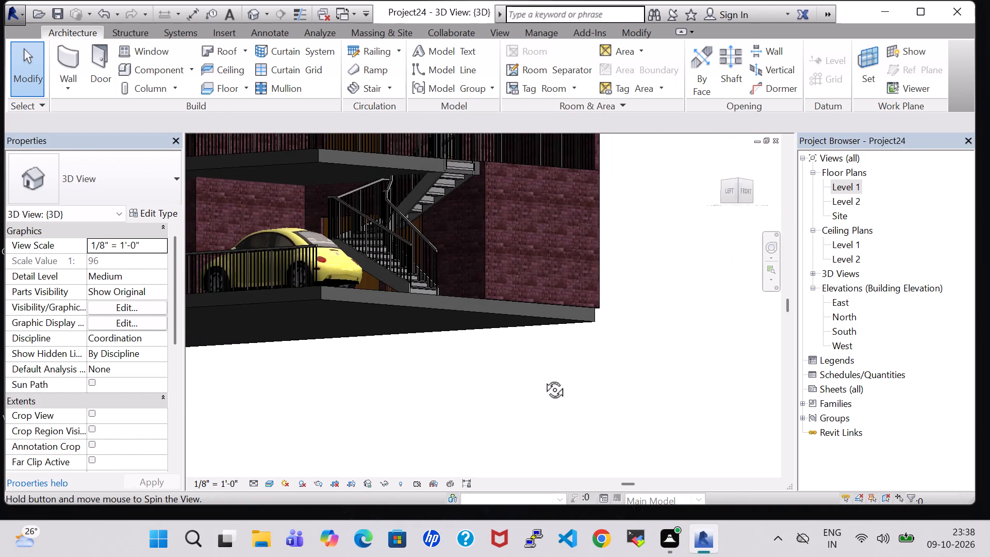
pyautogui.keyDown('shift'); pyautogui.moveTo(543, 378); pyautogui.dragTo(649, 370, button='middle'); pyautogui.keyUp('shift')
pyautogui.keyDown('shift'); pyautogui.scroll(1, 653, 407); pyautogui.keyUp('shift')
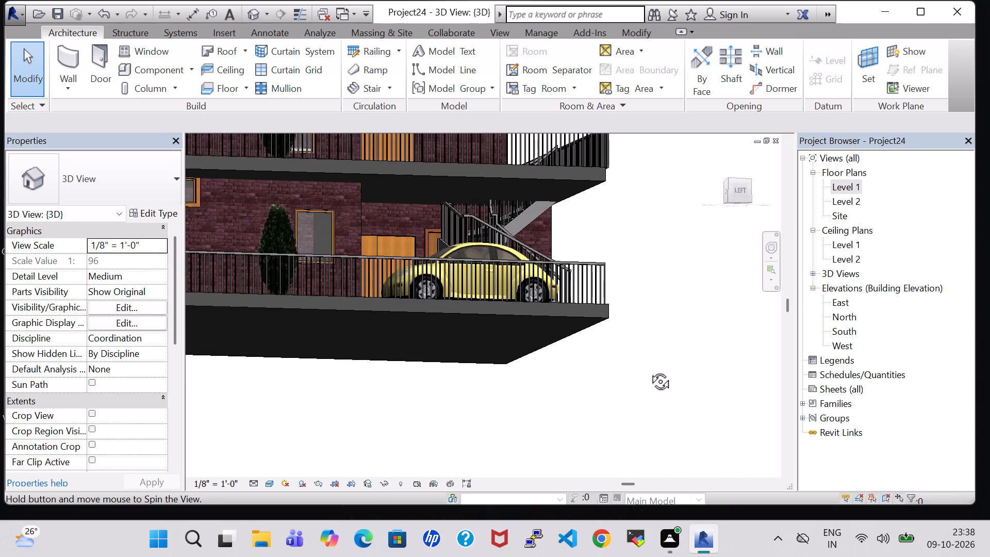
pyautogui.keyDown('shift'); pyautogui.moveTo(649, 370); pyautogui.dragTo(648, 378, button='middle'); pyautogui.keyUp('shift')
pyautogui.keyDown('shift'); pyautogui.moveTo(668, 289); pyautogui.dragTo(645, 292, button='middle'); pyautogui.keyUp('shift')
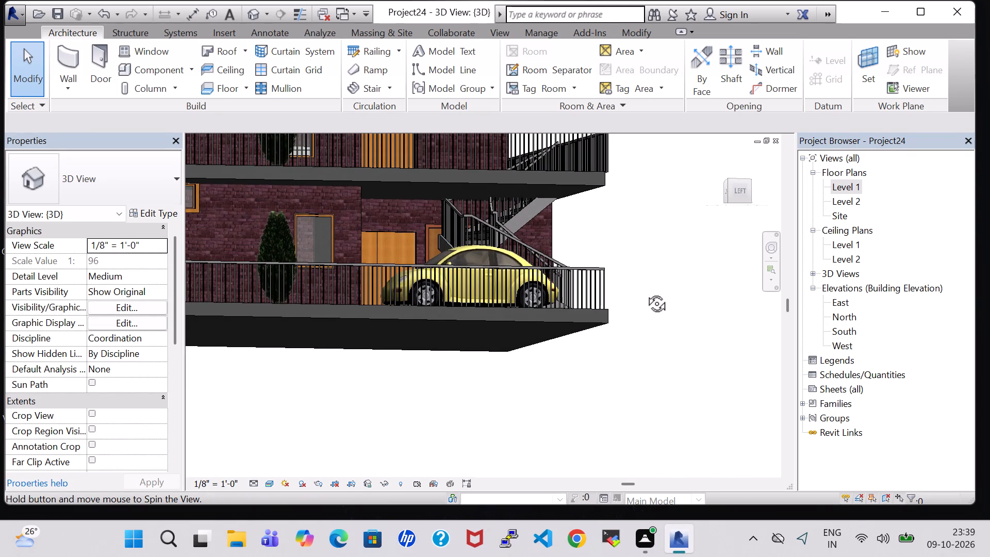
pyautogui.keyDown('shift'); pyautogui.moveTo(645, 292); pyautogui.dragTo(552, 367, button='middle'); pyautogui.keyUp('shift')
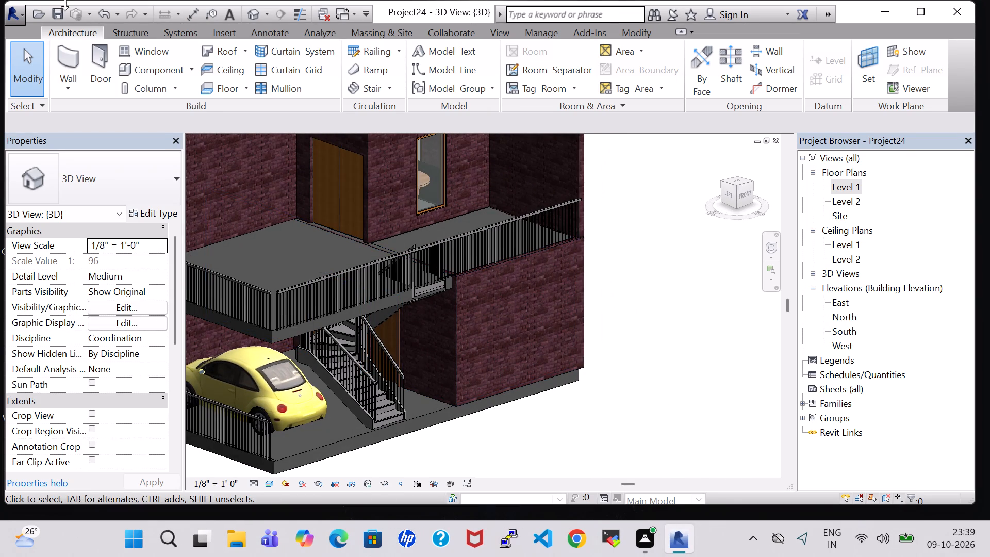
# Save the project.
pyautogui.click(57, 8)
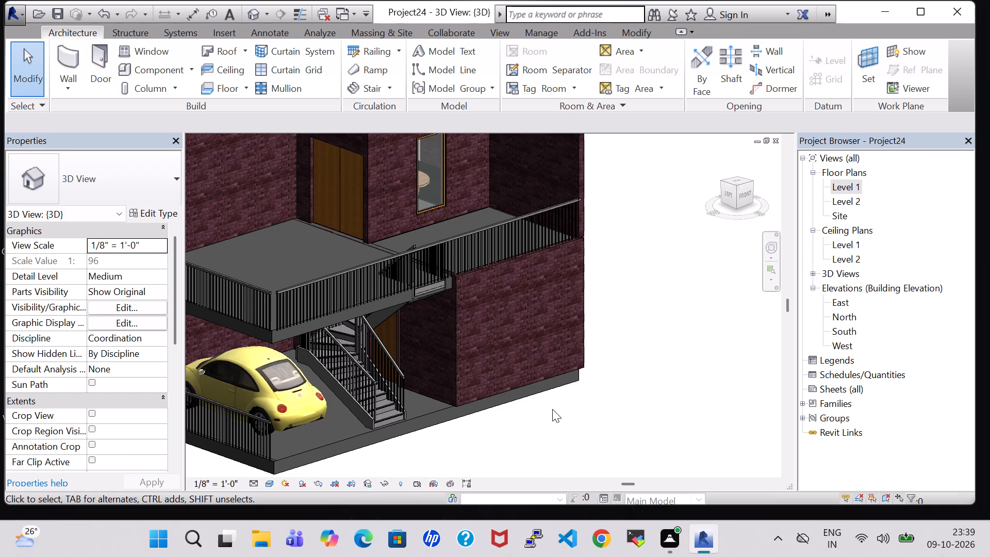
# Examine the winder stair and parking area in 3D from the left, front and corner sides, and check the Level 1 floor plan.
pyautogui.keyDown('shift'); pyautogui.moveTo(551, 416); pyautogui.dragTo(581, 343, button='middle'); pyautogui.keyUp('shift')
pyautogui.keyDown('shift'); pyautogui.moveTo(412, 379); pyautogui.dragTo(456, 372, button='middle'); pyautogui.keyUp('shift')
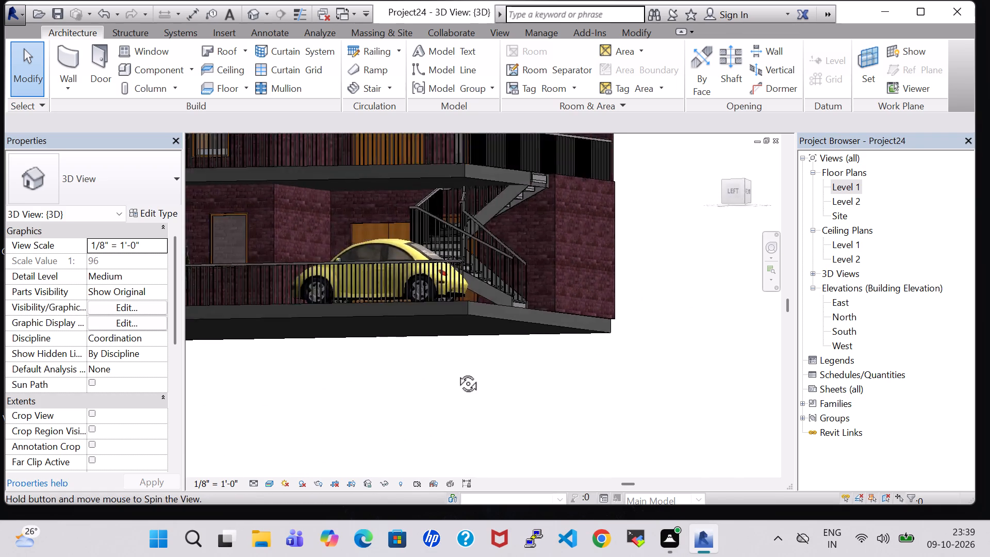
pyautogui.keyDown('shift'); pyautogui.moveTo(456, 372); pyautogui.dragTo(600, 385, button='middle'); pyautogui.keyUp('shift')
pyautogui.keyDown('shift'); pyautogui.scroll(1, 590, 386); pyautogui.keyUp('shift')
pyautogui.keyDown('shift'); pyautogui.moveTo(590, 386); pyautogui.dragTo(431, 397, button='middle'); pyautogui.keyUp('shift')
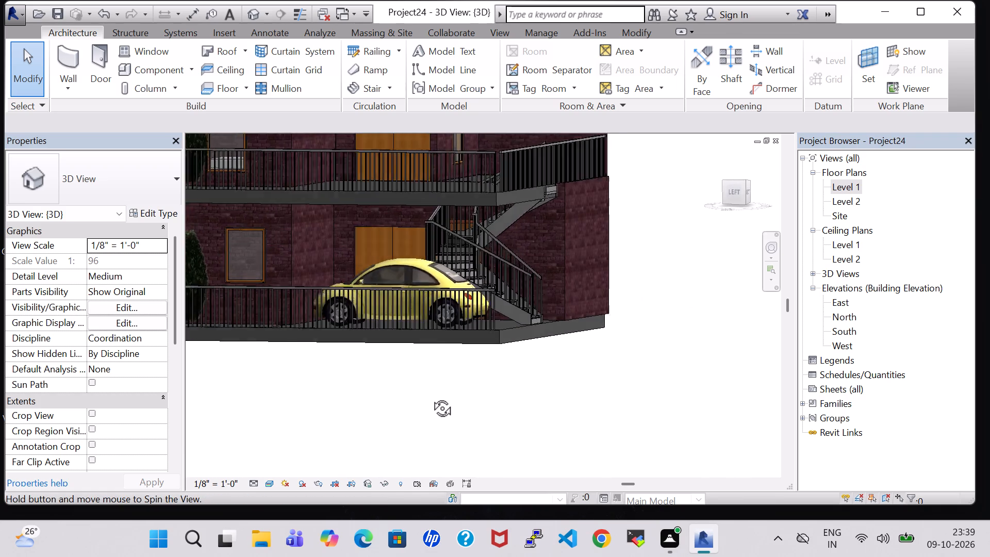
pyautogui.keyDown('shift'); pyautogui.moveTo(431, 397); pyautogui.dragTo(310, 397, button='middle'); pyautogui.keyUp('shift')
pyautogui.keyDown('shift'); pyautogui.moveTo(556, 328); pyautogui.dragTo(552, 325, button='middle'); pyautogui.keyUp('shift')
pyautogui.keyDown('shift'); pyautogui.scroll(1, 556, 328); pyautogui.keyUp('shift')
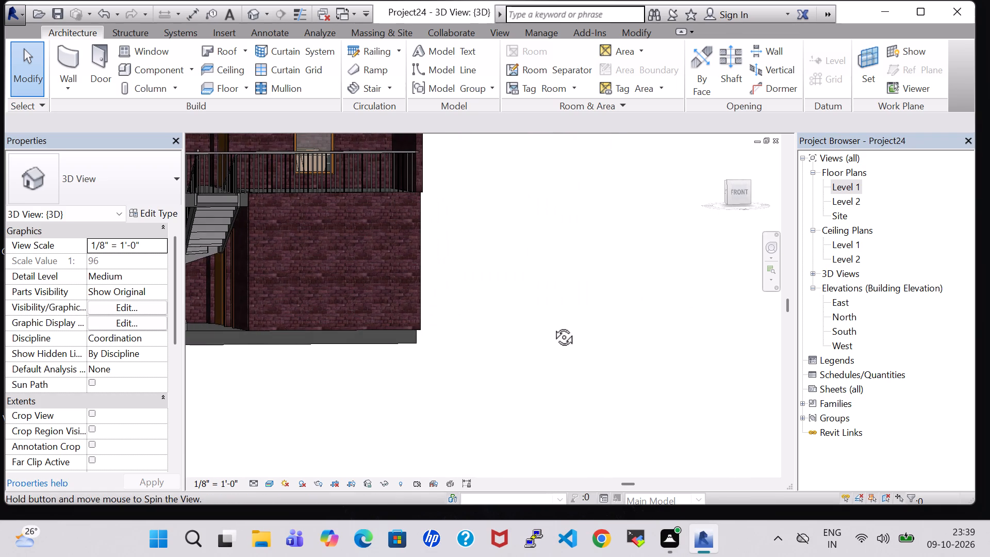
pyautogui.keyDown('shift'); pyautogui.moveTo(552, 325); pyautogui.dragTo(534, 318, button='middle'); pyautogui.keyUp('shift')
pyautogui.moveTo(209, 395); pyautogui.dragTo(322, 402, button='middle')
pyautogui.scroll(1, 209, 395)
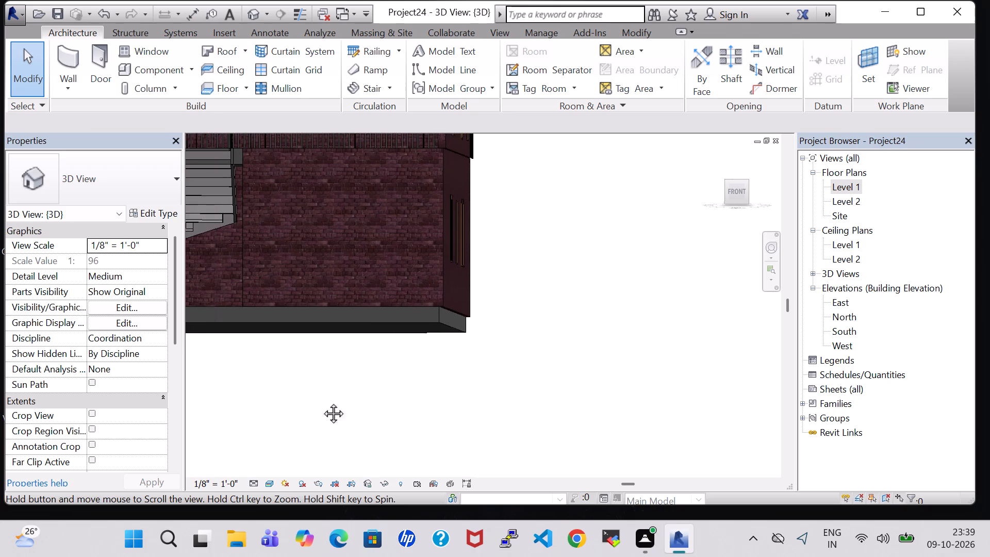
pyautogui.moveTo(322, 402); pyautogui.dragTo(566, 425, button='middle')
pyautogui.scroll(-1, 568, 403)
pyautogui.keyDown('shift'); pyautogui.moveTo(484, 413); pyautogui.dragTo(494, 415, button='middle'); pyautogui.keyUp('shift')
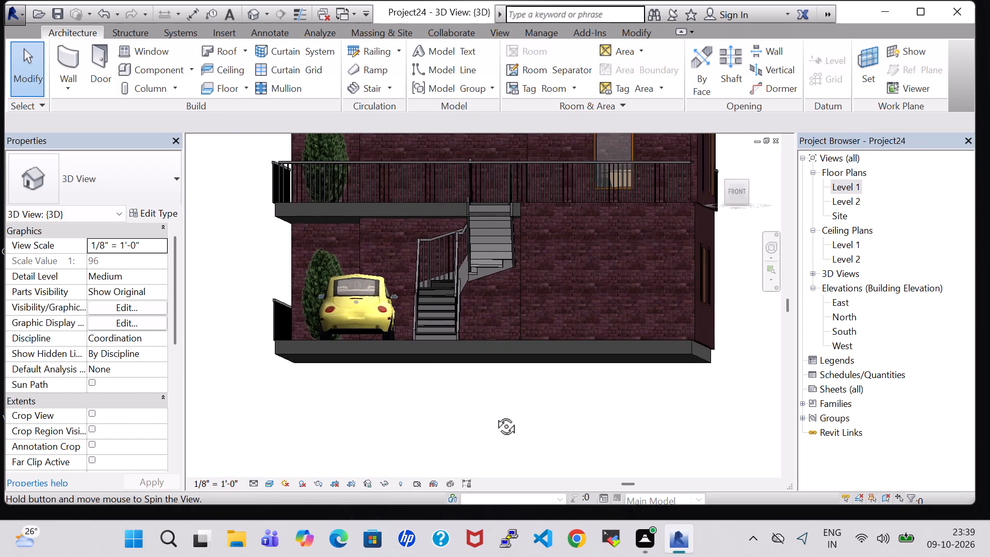
pyautogui.keyDown('shift'); pyautogui.moveTo(494, 415); pyautogui.dragTo(564, 438, button='middle'); pyautogui.keyUp('shift')
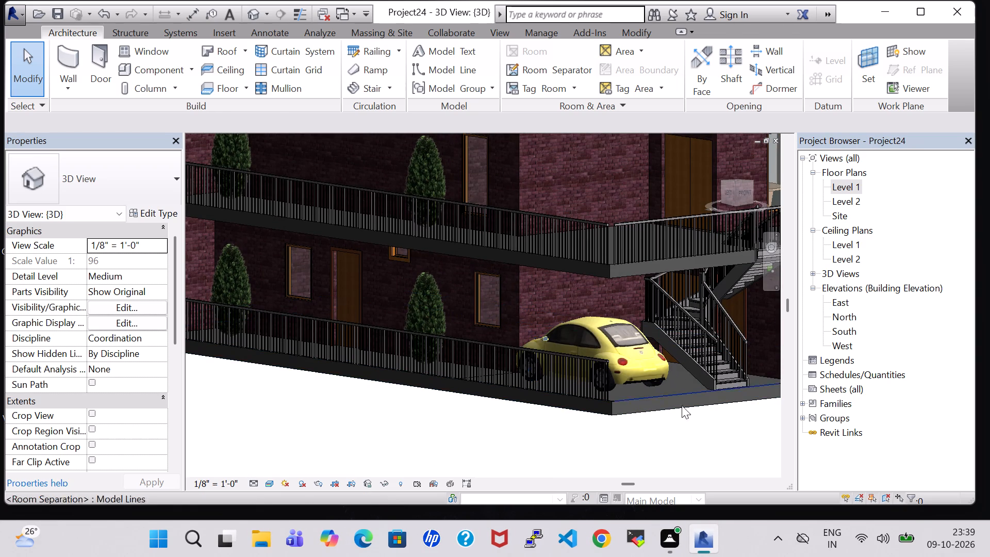
pyautogui.keyDown('shift'); pyautogui.moveTo(691, 431); pyautogui.dragTo(599, 415, button='middle'); pyautogui.keyUp('shift')
pyautogui.keyDown('shift'); pyautogui.scroll(1, 691, 431); pyautogui.keyUp('shift')
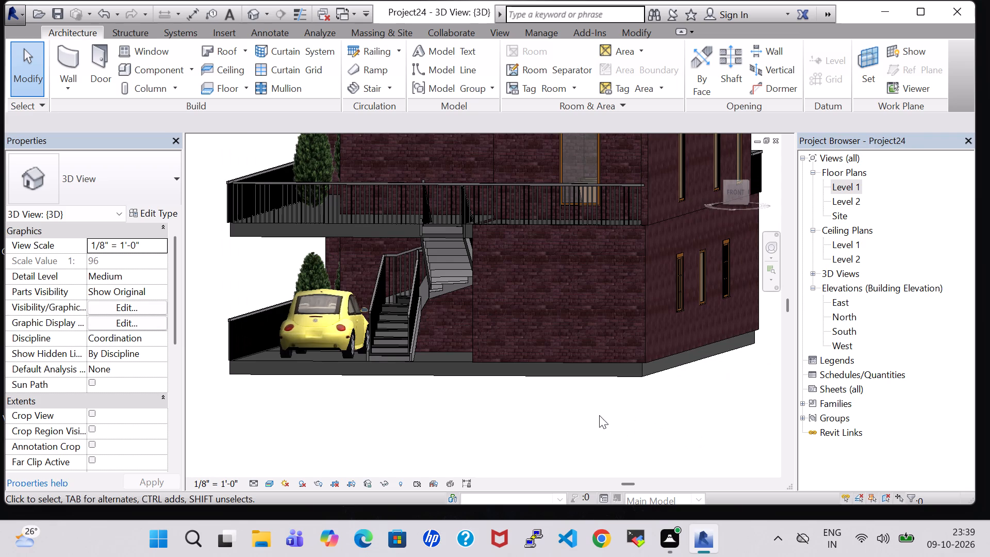
pyautogui.moveTo(477, 409); pyautogui.dragTo(480, 410, button='middle')
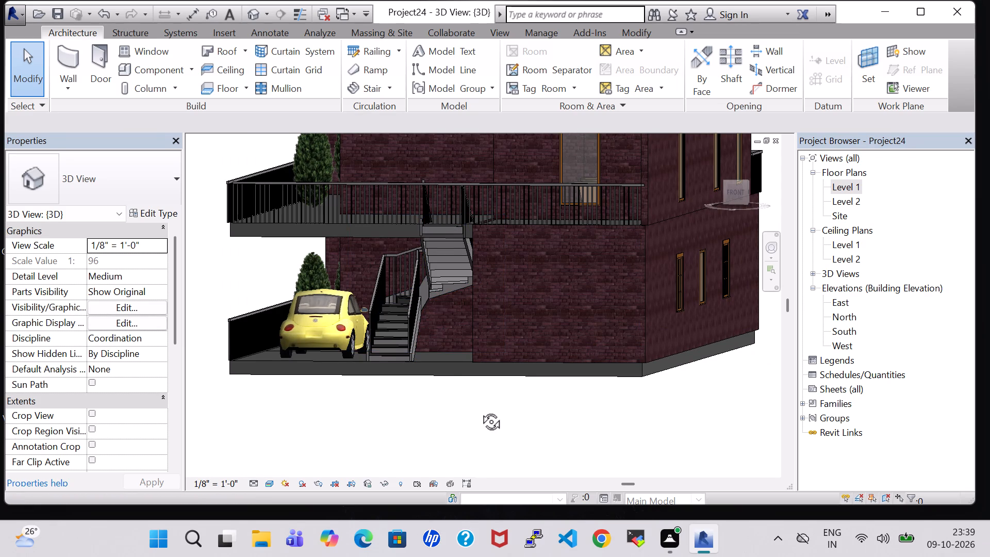
pyautogui.moveTo(480, 410); pyautogui.dragTo(560, 419, button='middle')
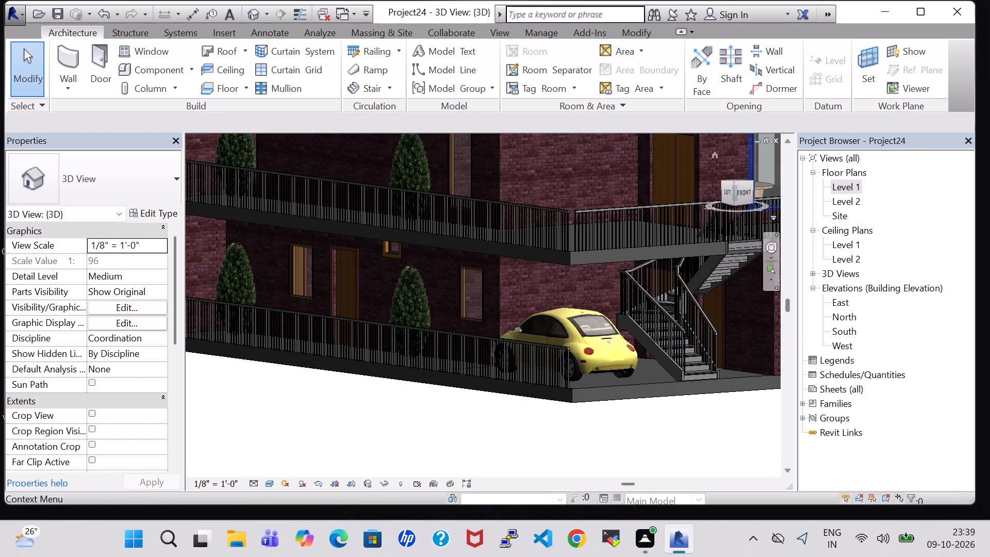
pyautogui.scroll(-2, 736, 411)
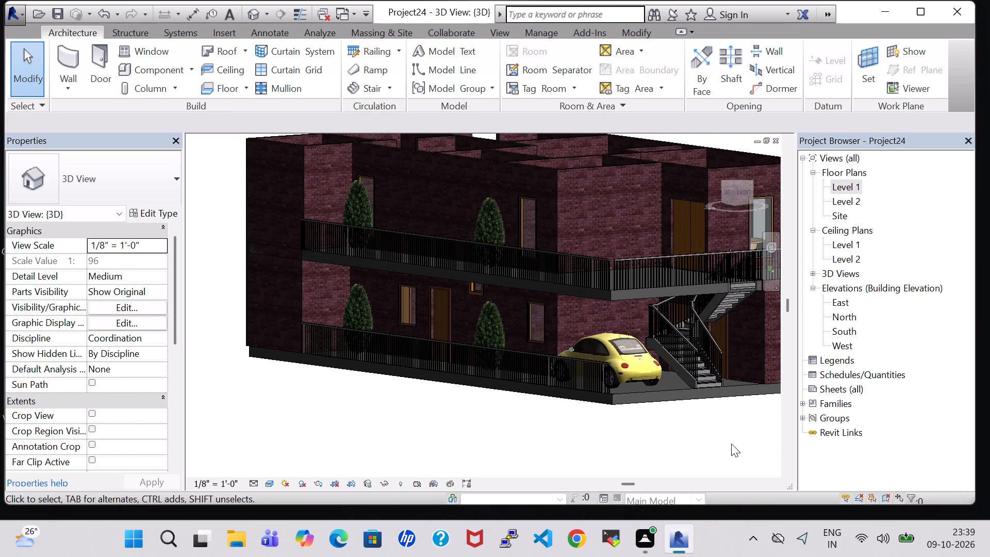
pyautogui.keyDown('shift'); pyautogui.moveTo(730, 448); pyautogui.dragTo(669, 456, button='middle'); pyautogui.keyUp('shift')
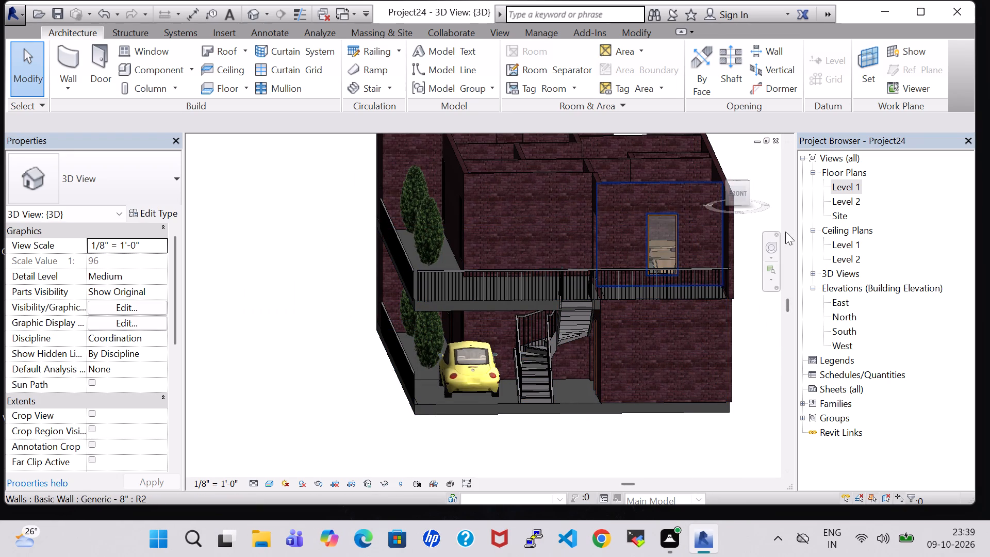
pyautogui.doubleClick(841, 186)
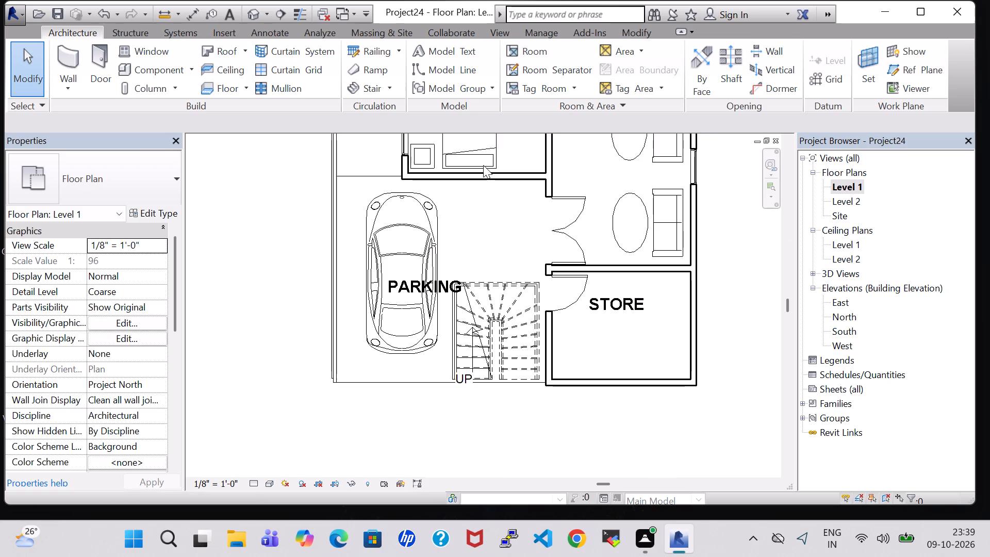
pyautogui.click(249, 14)
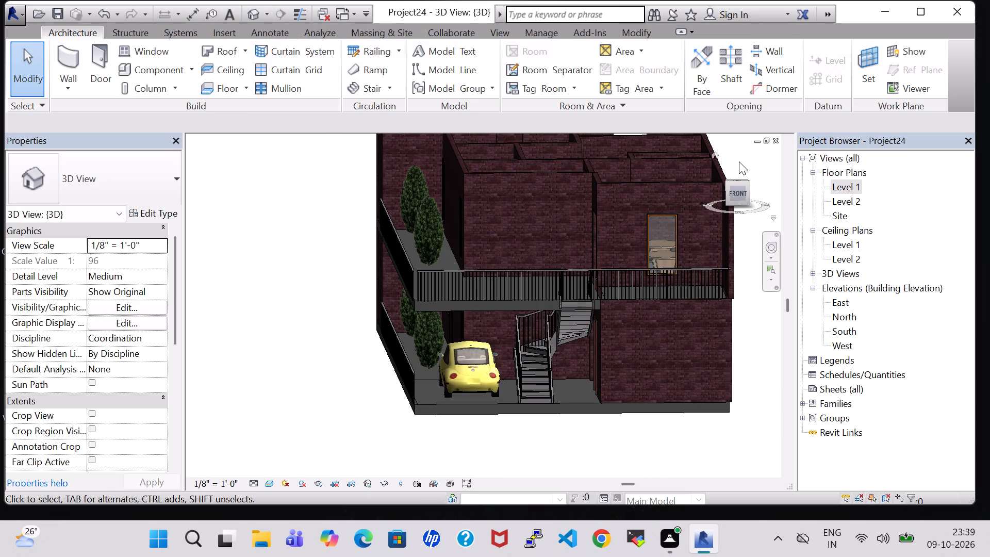
# Inspect the roofless house in 3D from above and all around, looking over the Level 2 rooms, openings and balconies.
pyautogui.moveTo(338, 267); pyautogui.dragTo(413, 333, button='middle')
pyautogui.keyDown('shift'); pyautogui.scroll(1, 344, 267); pyautogui.keyUp('shift')
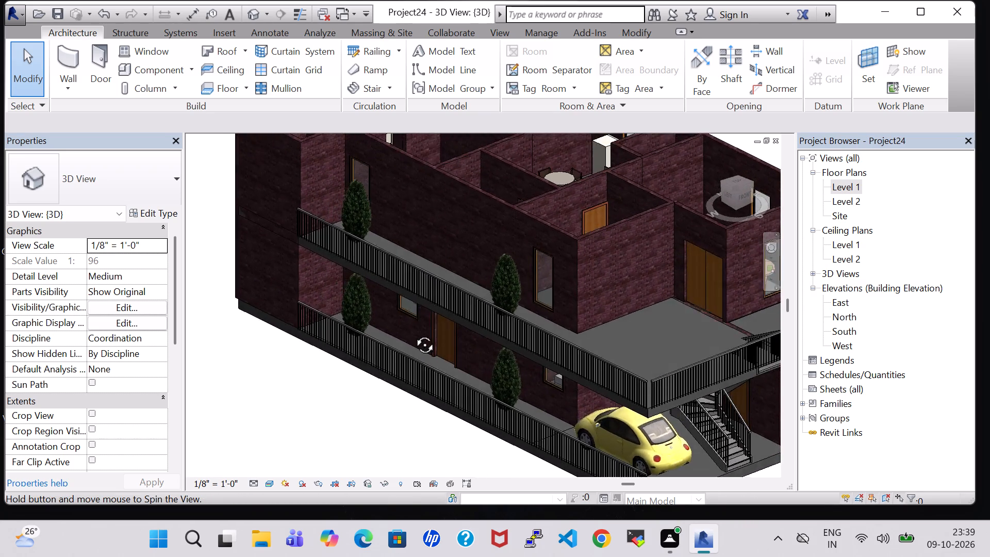
pyautogui.moveTo(413, 333); pyautogui.dragTo(537, 371, button='middle')
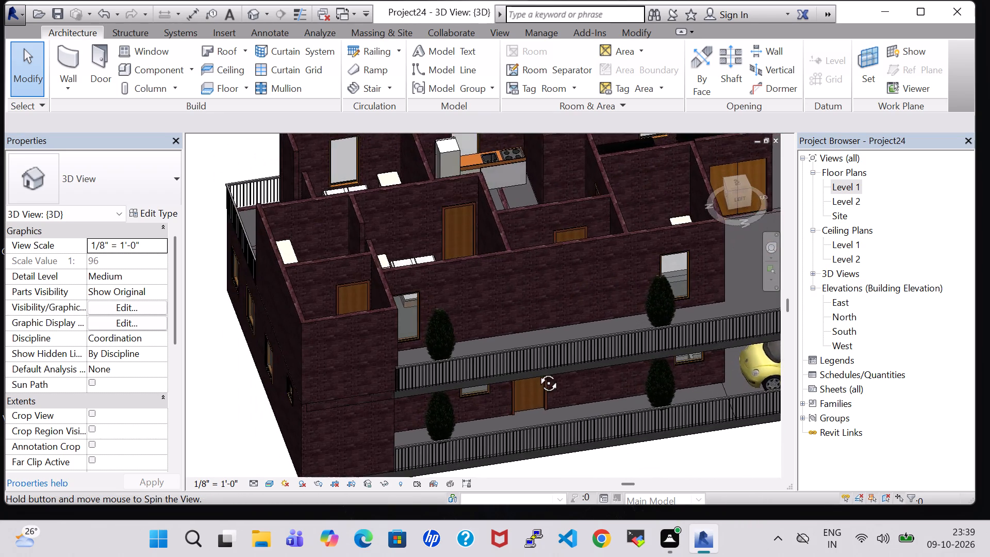
pyautogui.moveTo(537, 371); pyautogui.dragTo(465, 427, button='middle')
pyautogui.moveTo(492, 340); pyautogui.dragTo(457, 350, button='middle')
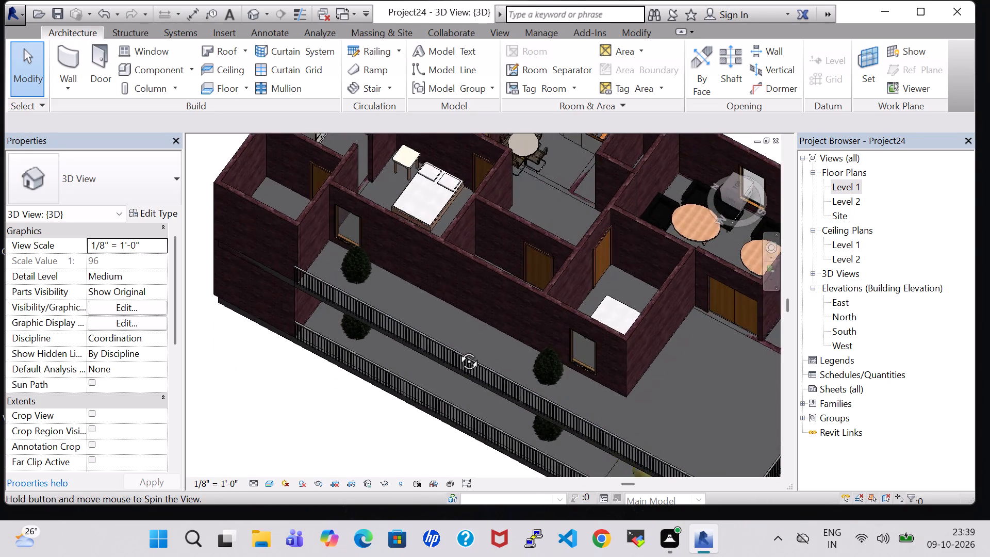
pyautogui.moveTo(457, 350); pyautogui.dragTo(417, 349, button='middle')
pyautogui.keyDown('shift'); pyautogui.scroll(1, 414, 364); pyautogui.keyUp('shift')
pyautogui.moveTo(422, 321); pyautogui.dragTo(426, 299, button='middle')
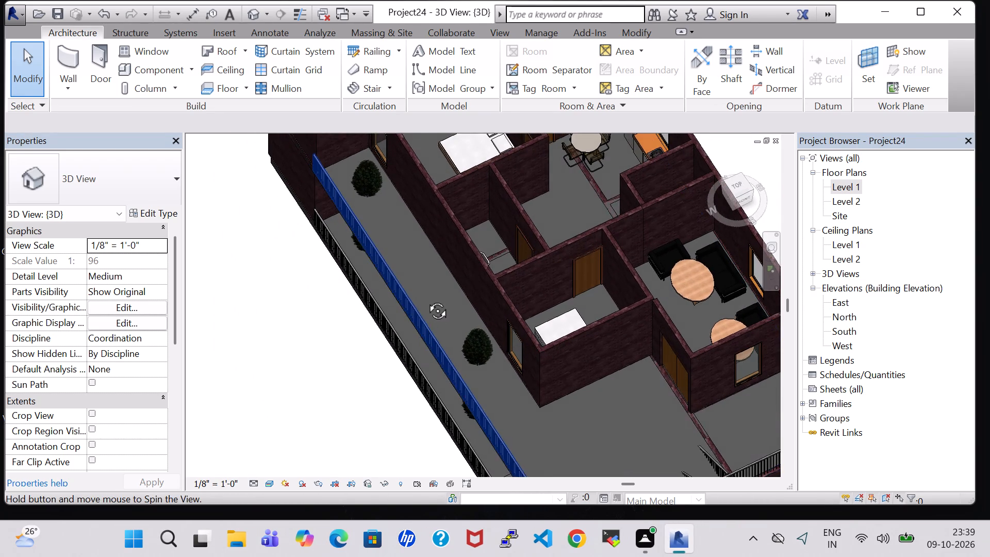
pyautogui.moveTo(426, 299); pyautogui.dragTo(331, 367, button='middle')
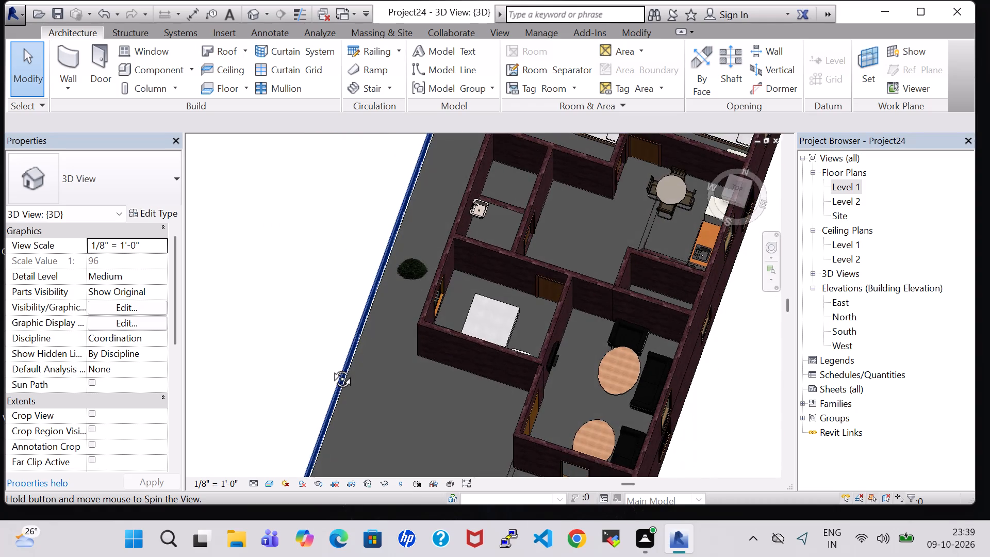
pyautogui.moveTo(331, 367); pyautogui.dragTo(345, 302, button='middle')
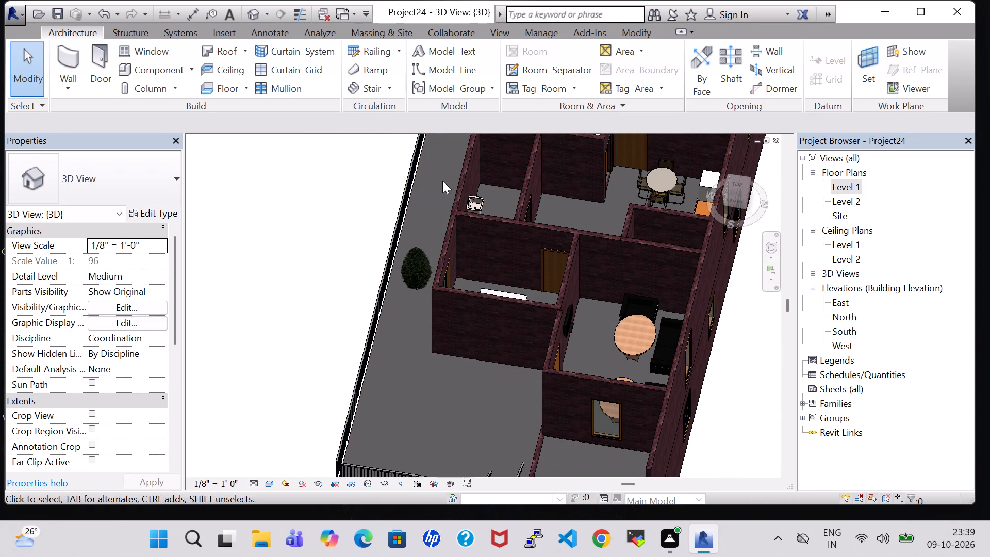
pyautogui.moveTo(442, 181); pyautogui.dragTo(609, 185, button='middle')
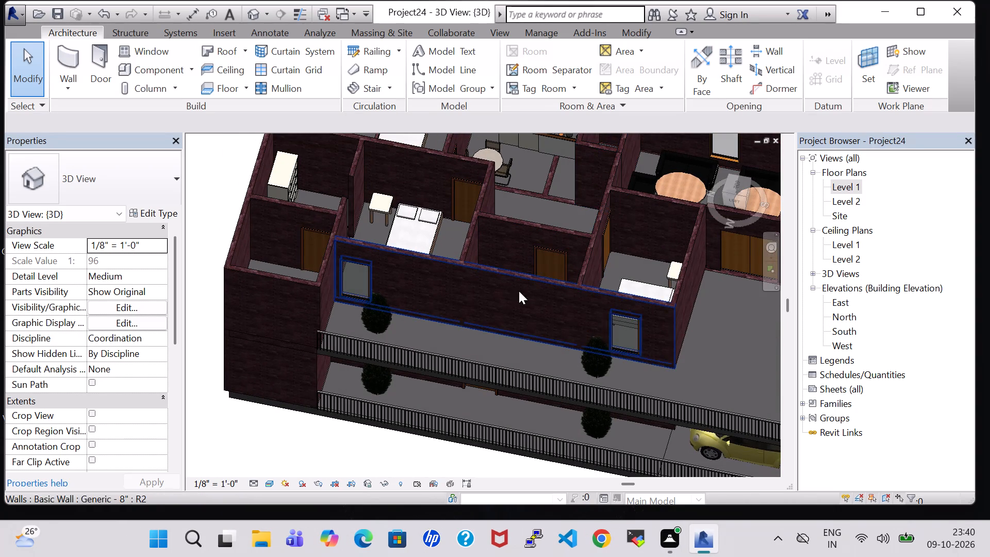
pyautogui.keyDown('shift'); pyautogui.moveTo(239, 190); pyautogui.dragTo(371, 179, button='middle'); pyautogui.keyUp('shift')
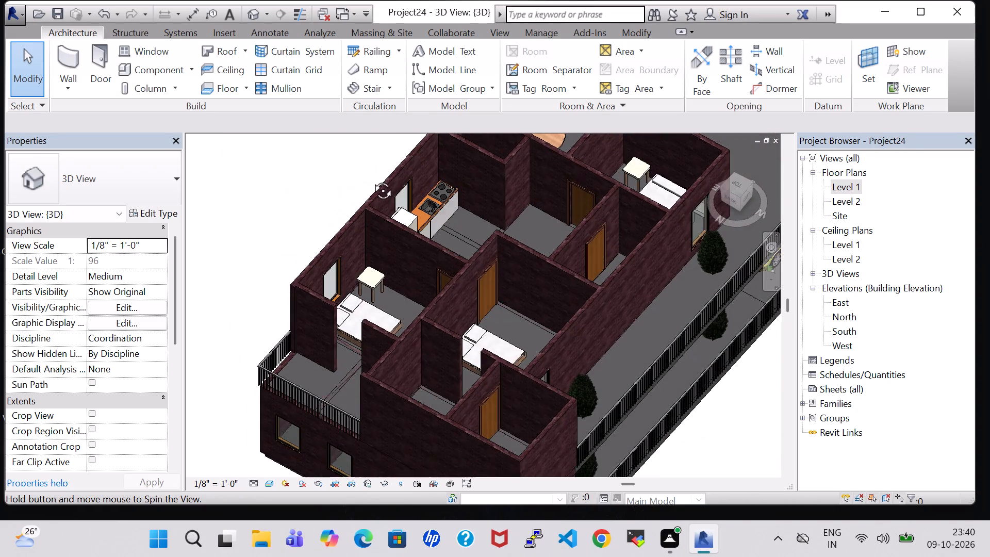
pyautogui.keyDown('shift'); pyautogui.moveTo(371, 179); pyautogui.dragTo(434, 157, button='middle'); pyautogui.keyUp('shift')
pyautogui.keyDown('shift'); pyautogui.middleClick(435, 157); pyautogui.keyUp('shift')
pyautogui.keyDown('shift'); pyautogui.moveTo(435, 155); pyautogui.dragTo(390, 233, button='middle'); pyautogui.keyUp('shift')
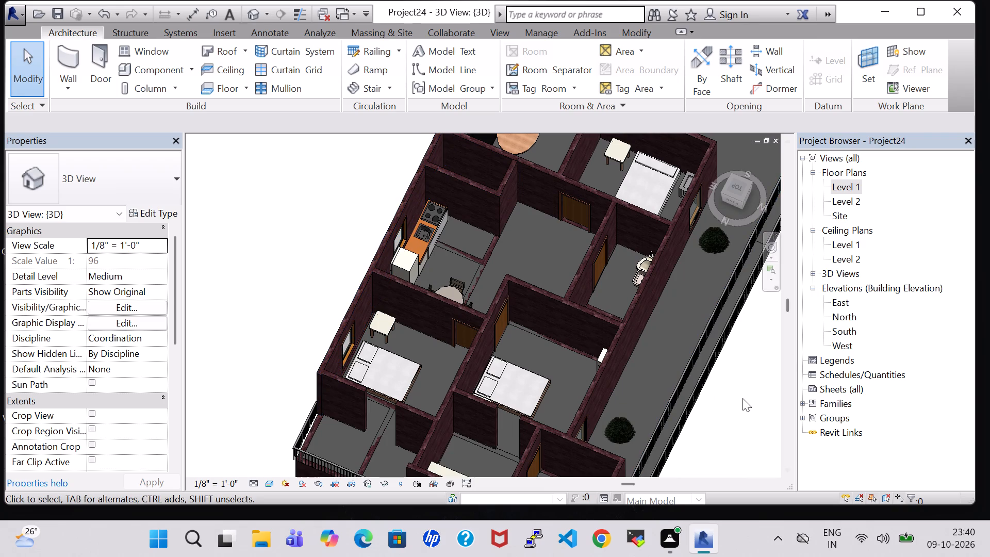
pyautogui.moveTo(741, 398); pyautogui.dragTo(764, 225, button='middle')
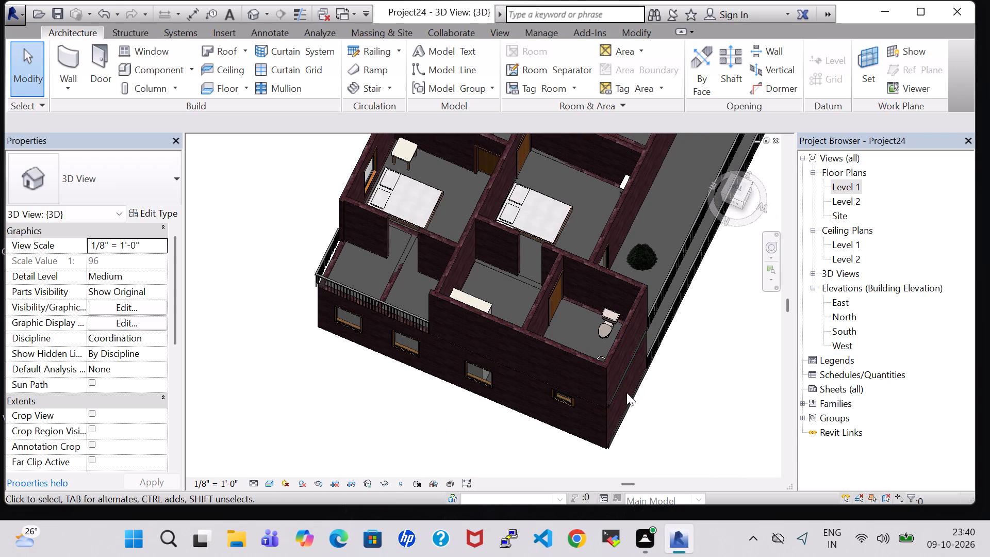
pyautogui.keyDown('shift'); pyautogui.moveTo(680, 417); pyautogui.dragTo(689, 307, button='middle'); pyautogui.keyUp('shift')
pyautogui.keyDown('shift'); pyautogui.scroll(1, 680, 417); pyautogui.keyUp('shift')
pyautogui.keyDown('shift'); pyautogui.moveTo(688, 313); pyautogui.dragTo(531, 338, button='middle'); pyautogui.keyUp('shift')
pyautogui.scroll(-2, 532, 332)
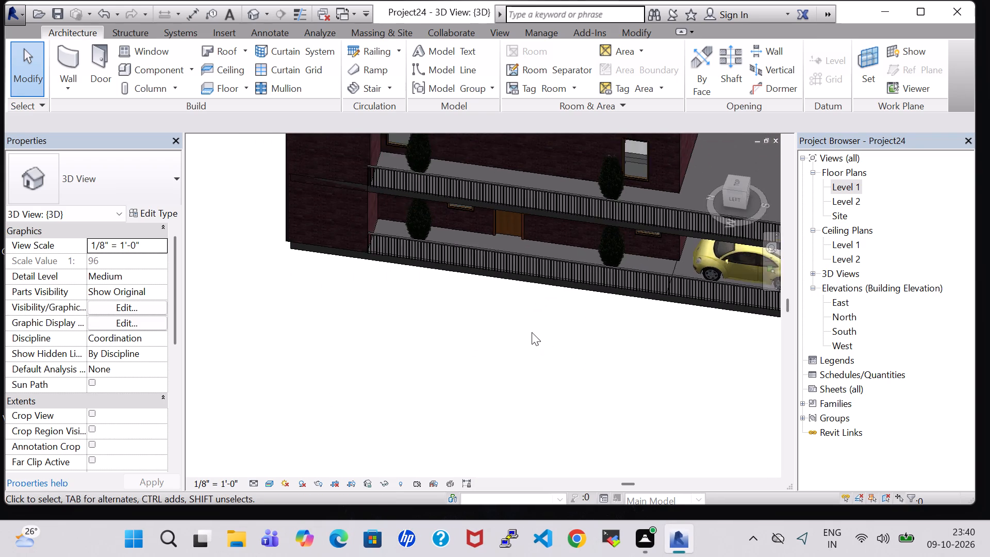
pyautogui.scroll(-1, 532, 332)
pyautogui.moveTo(543, 336); pyautogui.dragTo(426, 501, button='middle')
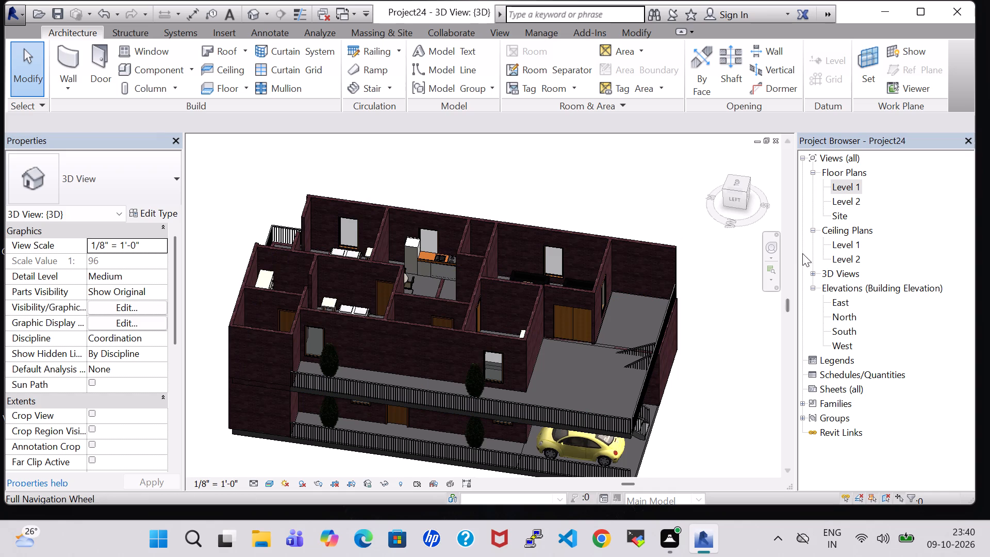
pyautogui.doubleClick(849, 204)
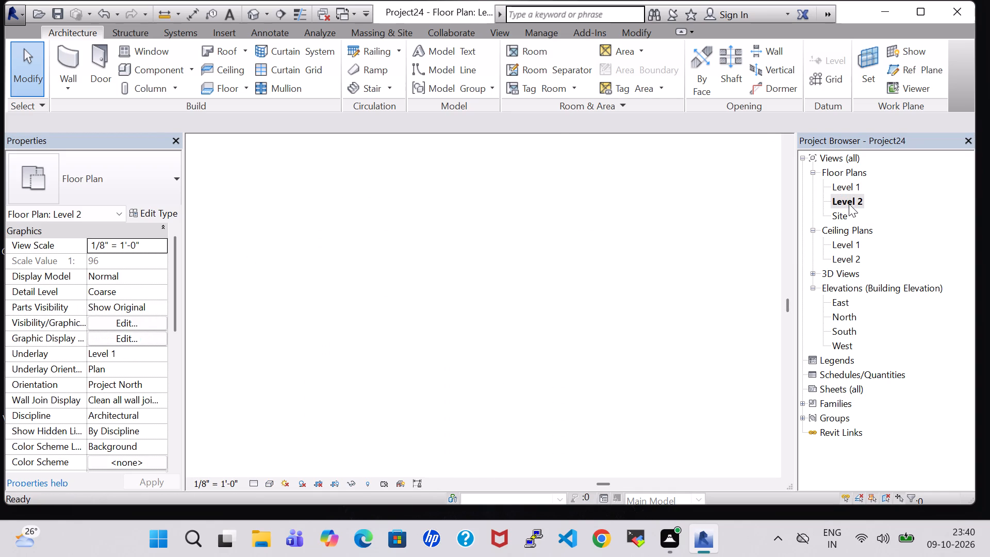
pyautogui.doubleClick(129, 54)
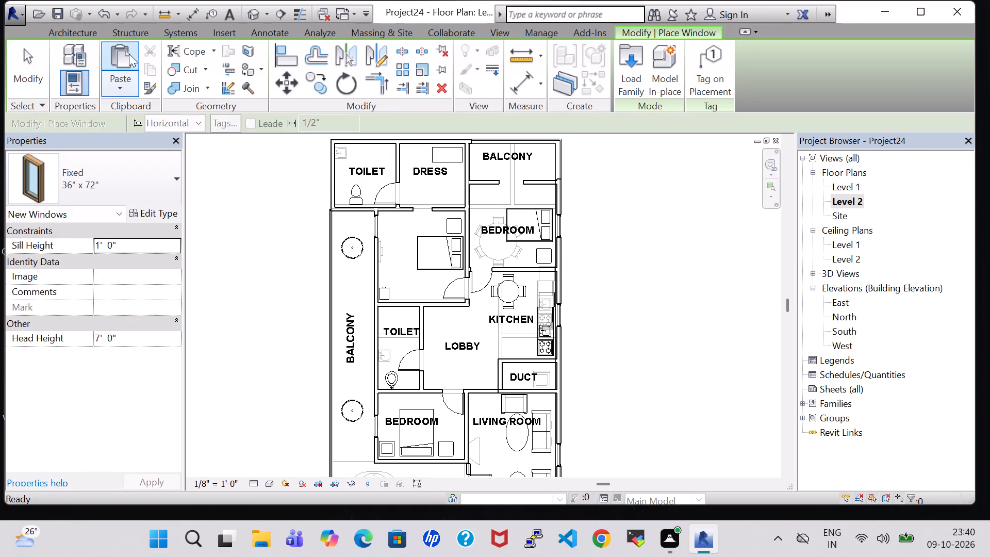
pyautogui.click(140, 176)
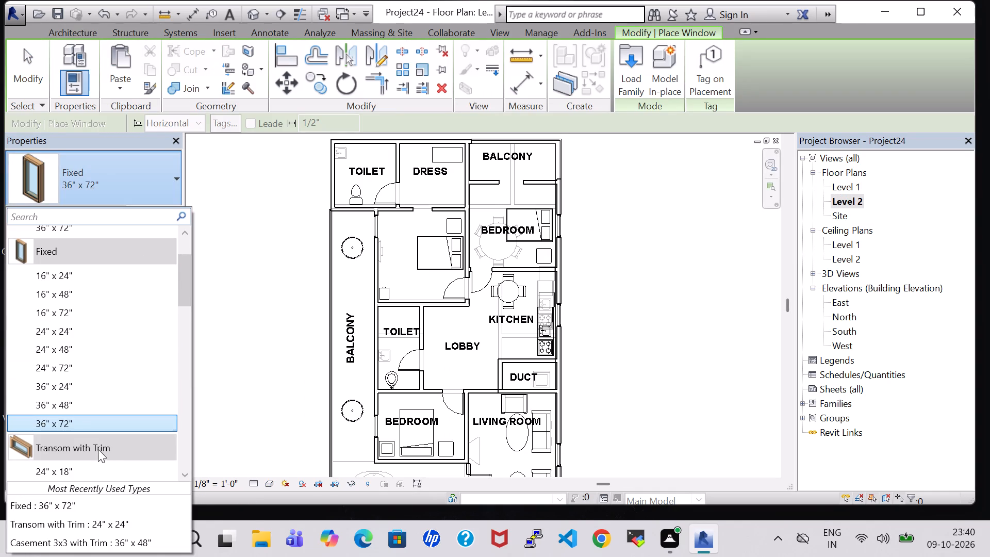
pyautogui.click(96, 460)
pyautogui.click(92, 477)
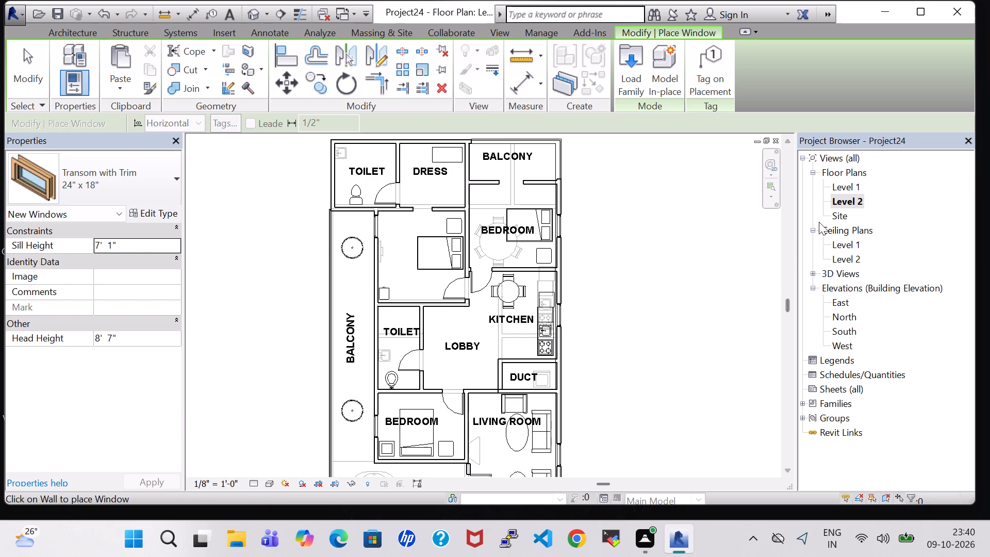
# On the Level 2 floor plan, place a 24" x 18" Transom with Trim window in the toilet's balcony-side wall, about 5' 4" from its lower wall.
pyautogui.doubleClick(848, 203)
pyautogui.click(168, 74)
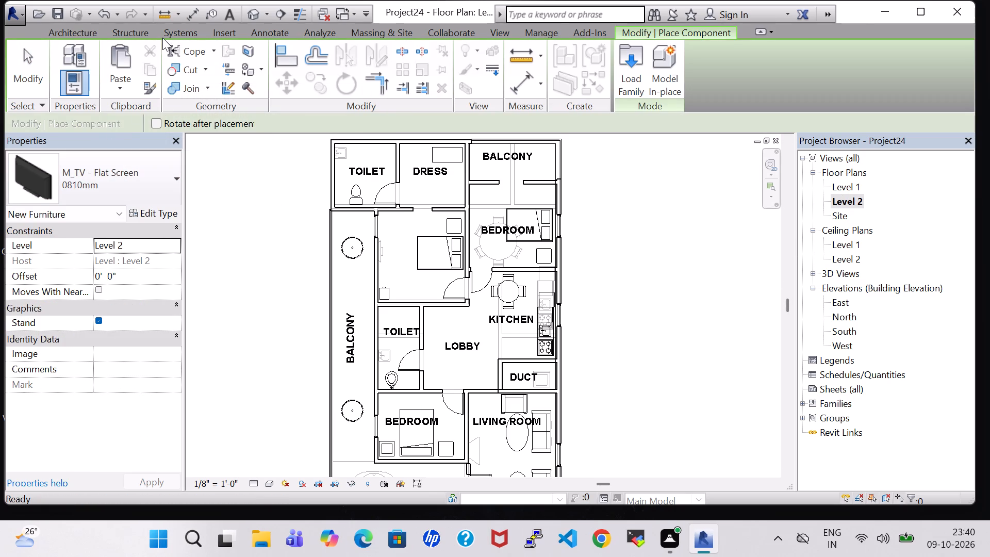
pyautogui.click(66, 32)
pyautogui.doubleClick(156, 48)
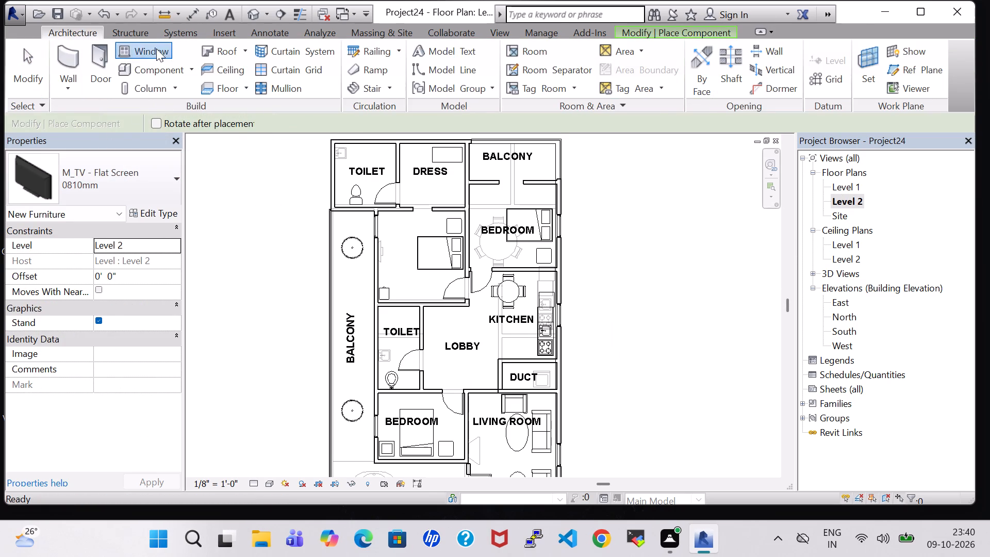
pyautogui.click(110, 186)
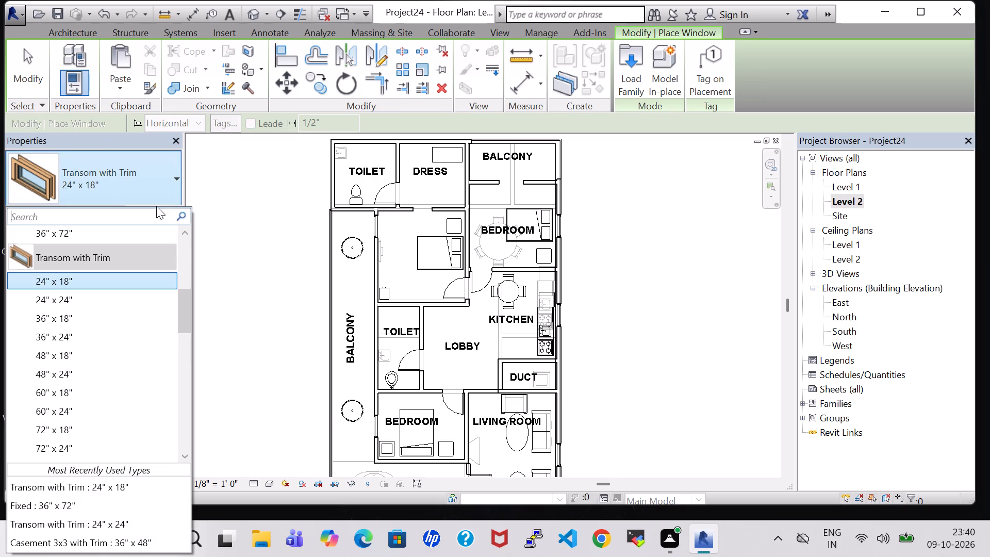
pyautogui.click(113, 275)
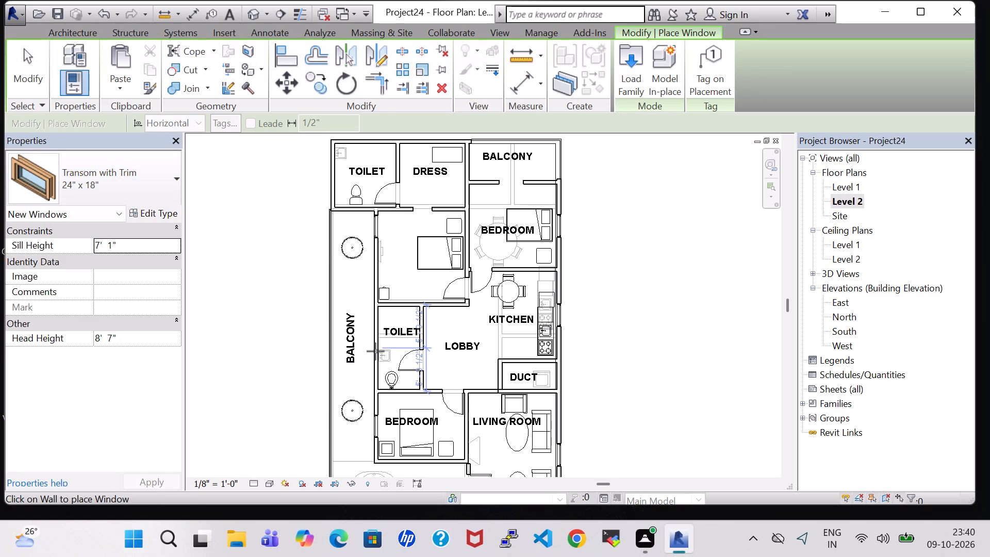
pyautogui.scroll(7, 375, 351)
pyautogui.click(378, 351)
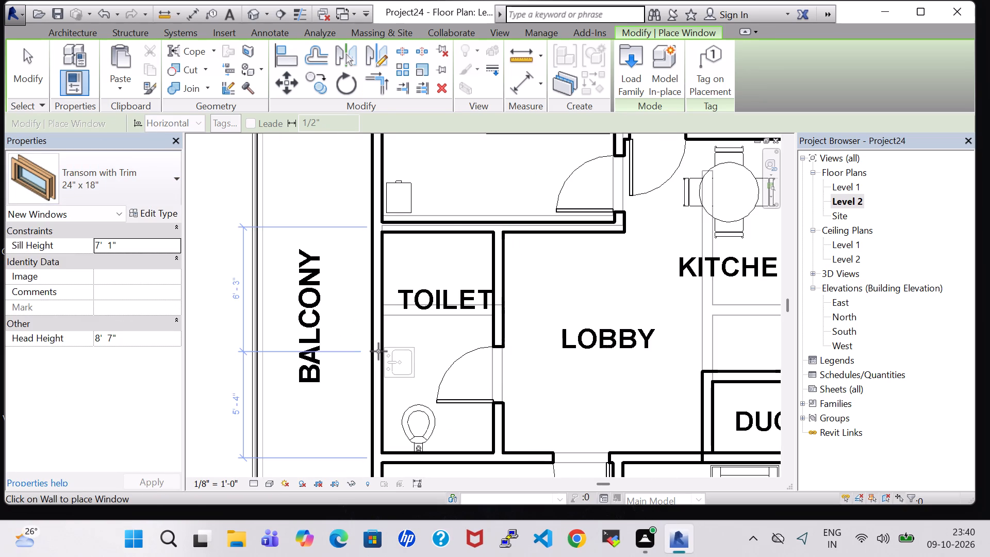
pyautogui.scroll(-7, 461, 279)
pyautogui.moveTo(464, 251); pyautogui.dragTo(470, 330, button='middle')
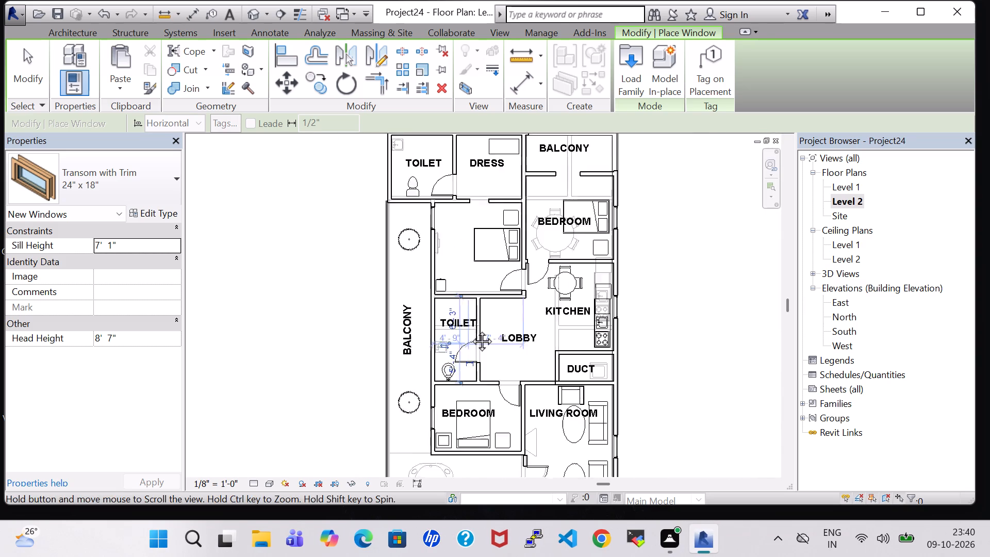
# Place another 24" x 18" Transom with Trim window centred in the outer wall of the toilet beside the dress room, 4' 4" from each side.
pyautogui.moveTo(470, 330); pyautogui.dragTo(470, 395, button='middle')
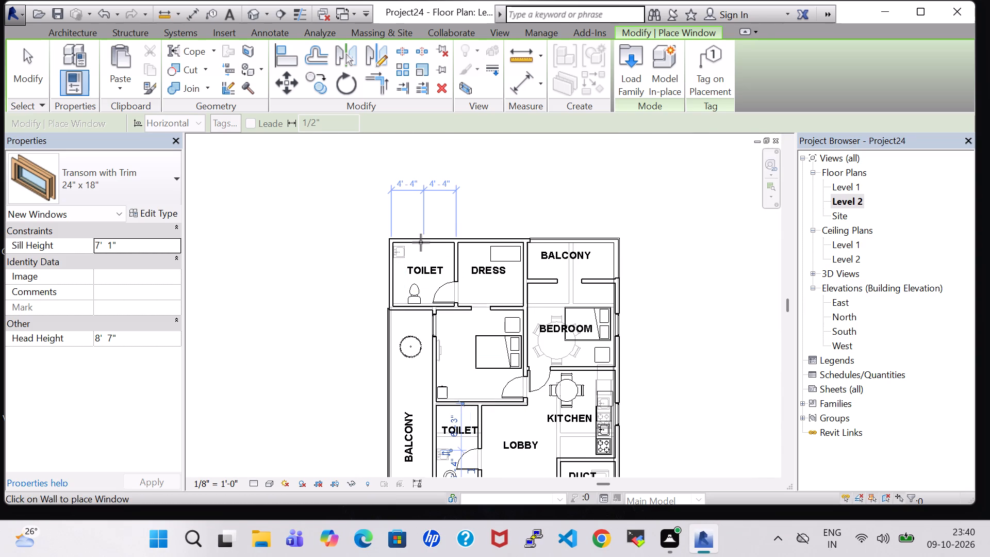
pyautogui.click(422, 239)
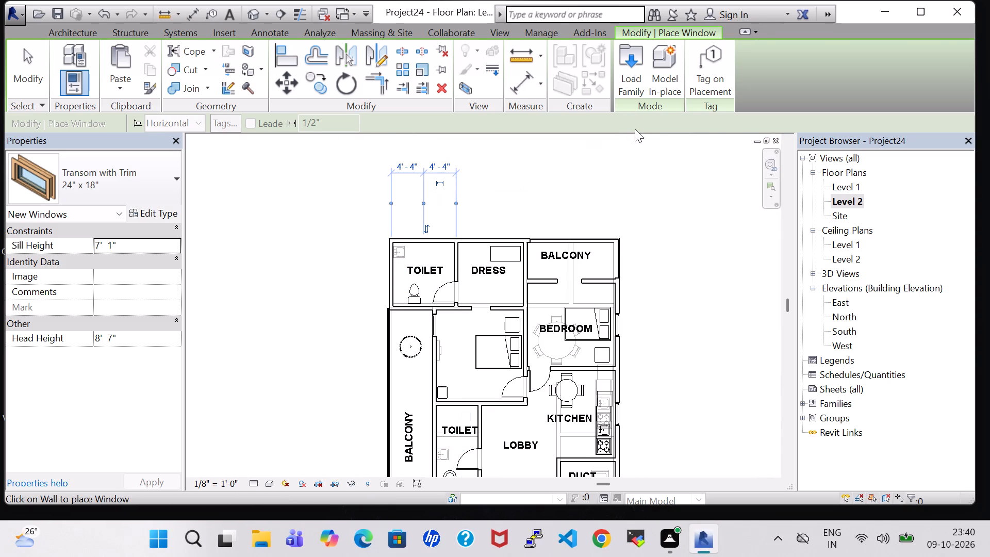
pyautogui.press('Escape')
pyautogui.press('Escape')
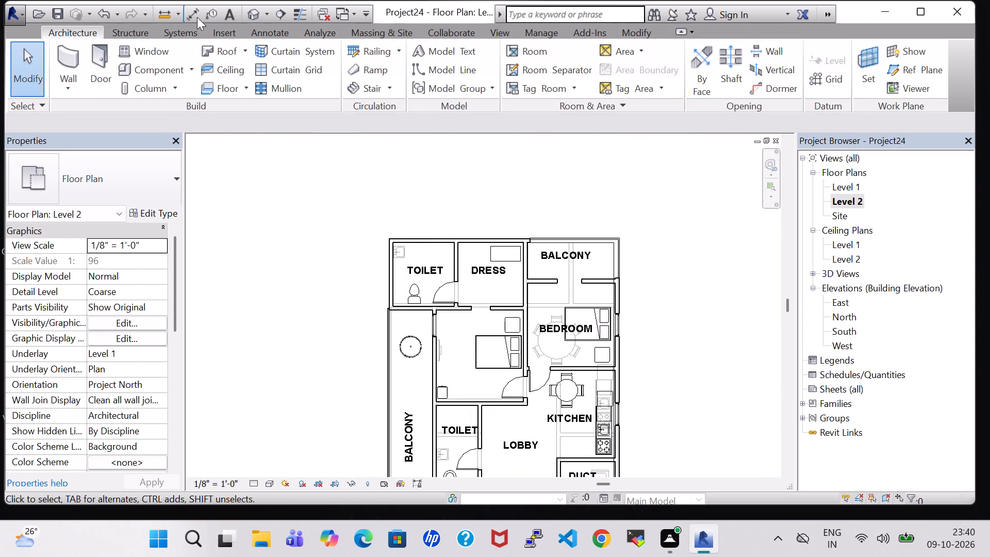
# Inspect the toilet windows in the 3D view from above, the balcony side and the back of the house.
pyautogui.click(247, 12)
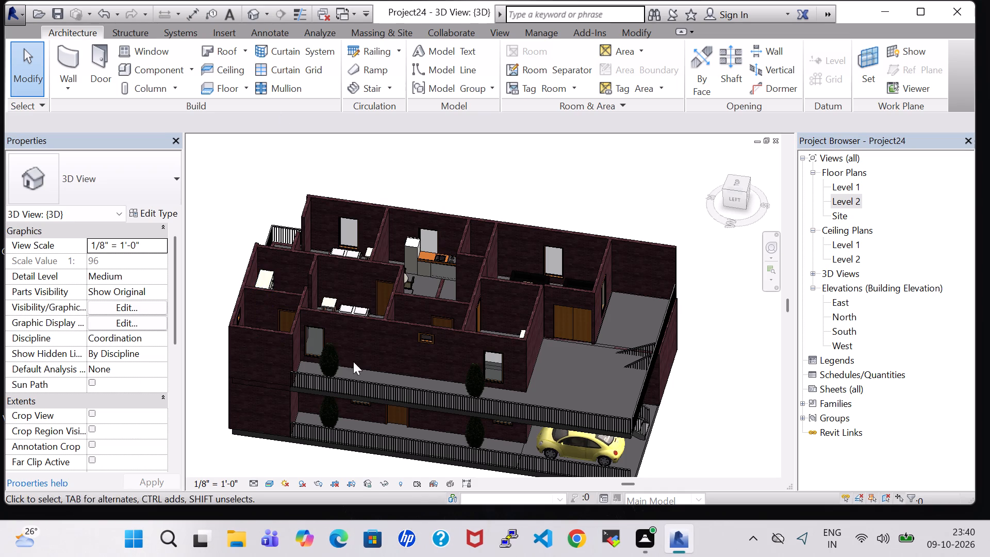
pyautogui.keyDown('shift'); pyautogui.moveTo(544, 185); pyautogui.dragTo(525, 178, button='middle'); pyautogui.keyUp('shift')
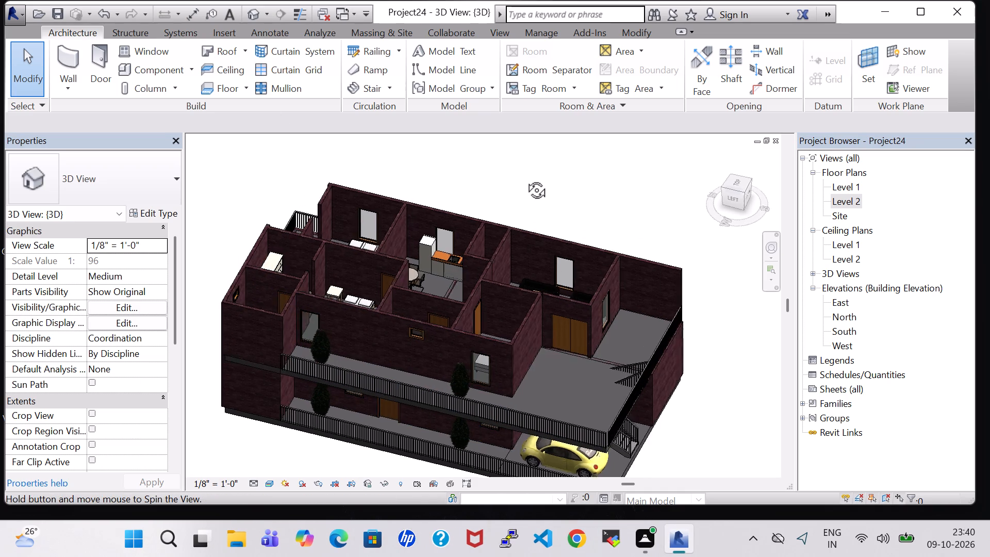
pyautogui.keyDown('shift'); pyautogui.moveTo(525, 178); pyautogui.dragTo(430, 218, button='middle'); pyautogui.keyUp('shift')
pyautogui.keyDown('shift'); pyautogui.scroll(1, 517, 156); pyautogui.keyUp('shift')
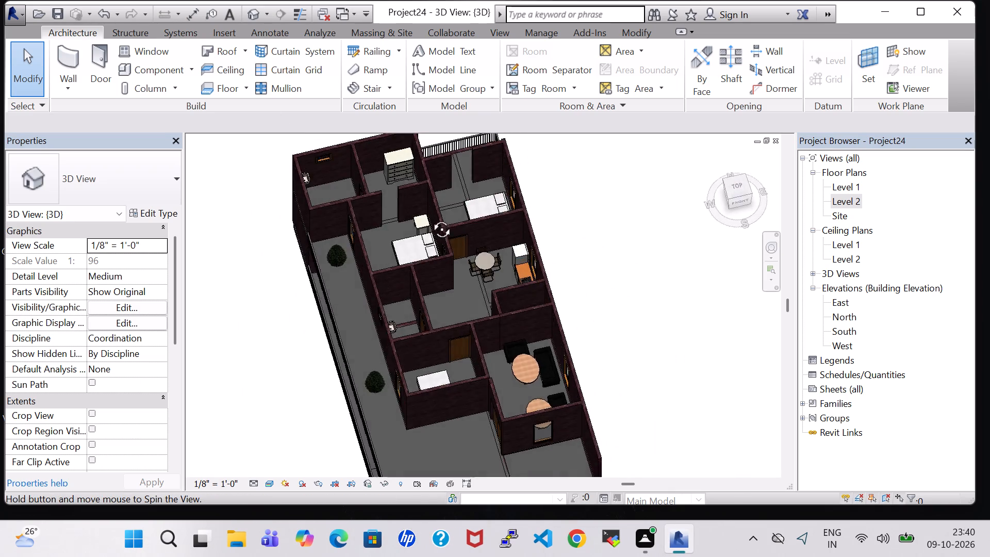
pyautogui.keyDown('shift'); pyautogui.moveTo(430, 218); pyautogui.dragTo(522, 202, button='middle'); pyautogui.keyUp('shift')
pyautogui.moveTo(227, 204); pyautogui.dragTo(247, 203, button='middle')
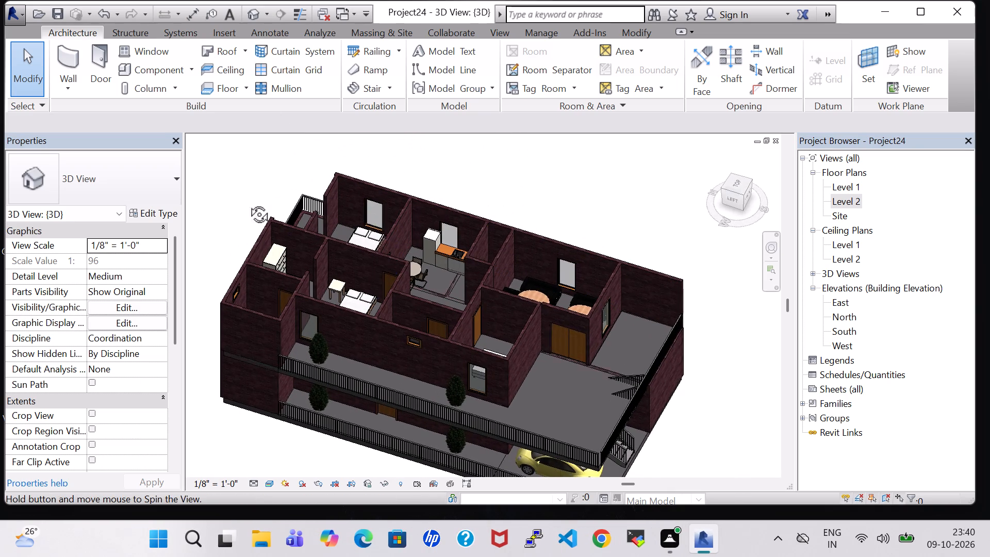
pyautogui.moveTo(247, 203); pyautogui.dragTo(292, 193, button='middle')
pyautogui.keyDown('shift'); pyautogui.scroll(1, 258, 201); pyautogui.keyUp('shift')
pyautogui.keyDown('shift'); pyautogui.moveTo(323, 180); pyautogui.dragTo(339, 149, button='middle'); pyautogui.keyUp('shift')
pyautogui.keyDown('shift'); pyautogui.moveTo(308, 169); pyautogui.dragTo(389, 155, button='middle'); pyautogui.keyUp('shift')
pyautogui.scroll(1, 214, 323)
pyautogui.keyDown('shift'); pyautogui.moveTo(241, 307); pyautogui.dragTo(244, 289, button='middle'); pyautogui.keyUp('shift')
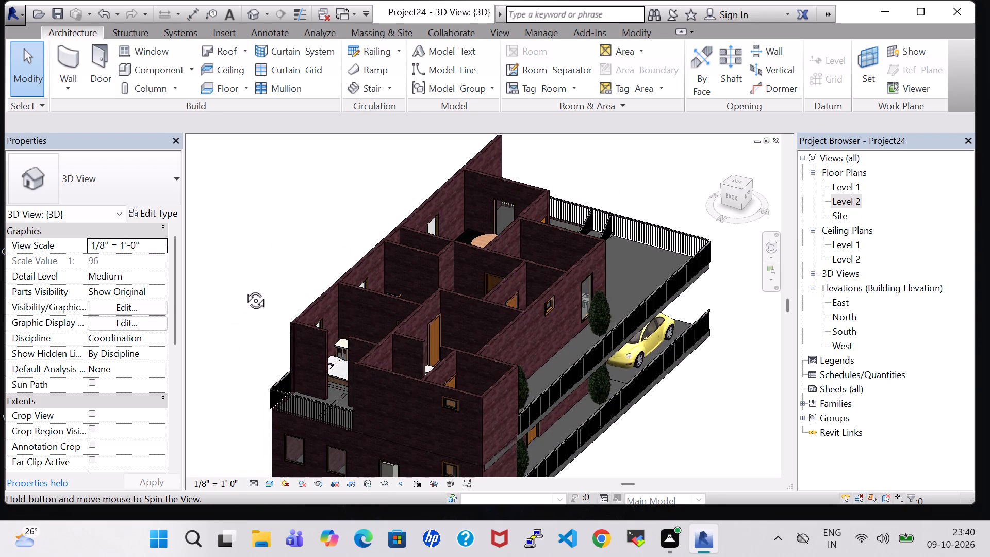
pyautogui.keyDown('shift'); pyautogui.moveTo(244, 289); pyautogui.dragTo(302, 257, button='middle'); pyautogui.keyUp('shift')
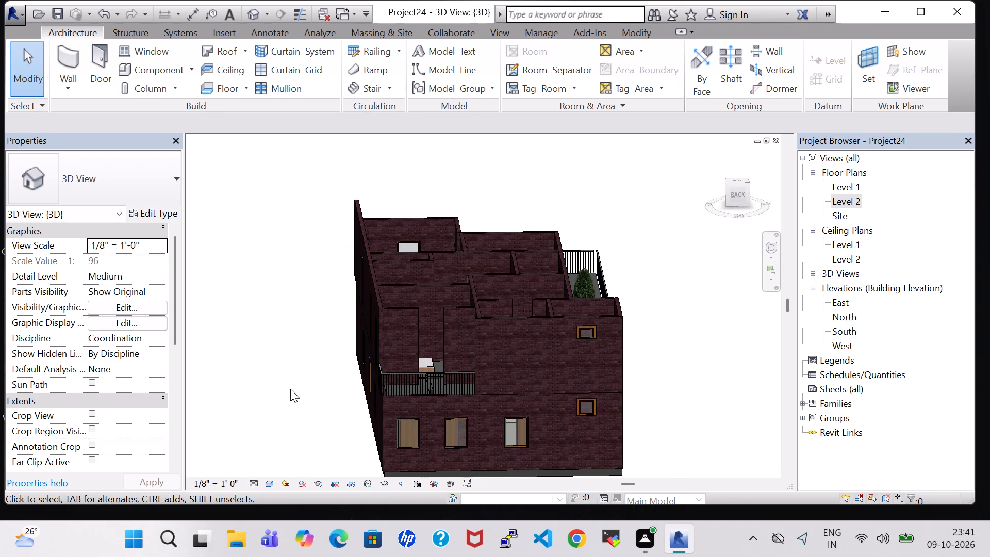
# Examine the house in 3D from the right, above and front, checking the windows, stair, walls and rear balcony.
pyautogui.moveTo(290, 394); pyautogui.dragTo(405, 350, button='middle')
pyautogui.keyDown('shift'); pyautogui.moveTo(350, 178); pyautogui.dragTo(371, 186, button='middle'); pyautogui.keyUp('shift')
pyautogui.scroll(1, 272, 165)
pyautogui.moveTo(272, 165); pyautogui.dragTo(322, 179, button='middle')
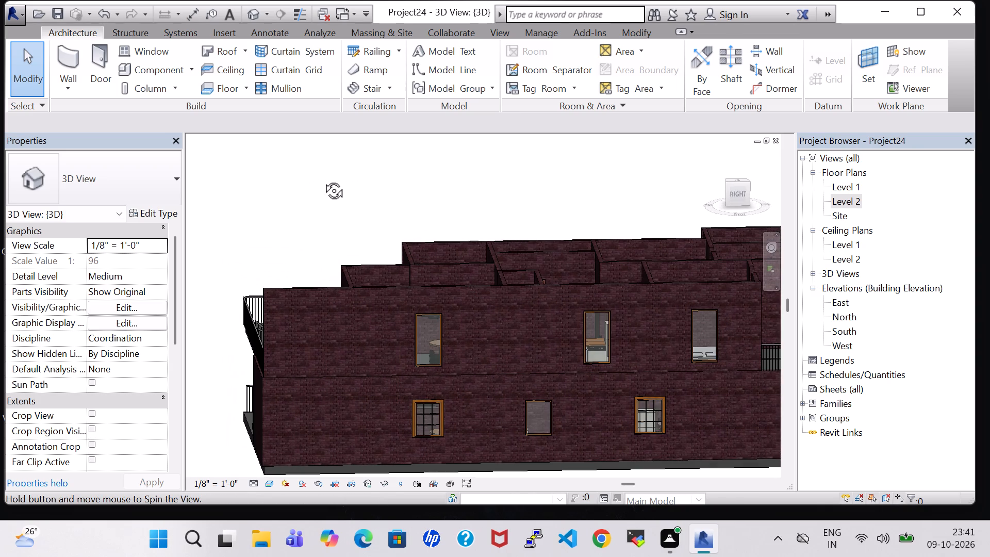
pyautogui.moveTo(322, 179); pyautogui.dragTo(338, 201, button='middle')
pyautogui.keyDown('shift'); pyautogui.moveTo(228, 191); pyautogui.dragTo(290, 210, button='middle'); pyautogui.keyUp('shift')
pyautogui.keyDown('shift'); pyautogui.scroll(1, 228, 191); pyautogui.keyUp('shift')
pyautogui.keyDown('shift'); pyautogui.moveTo(217, 210); pyautogui.dragTo(304, 228, button='middle'); pyautogui.keyUp('shift')
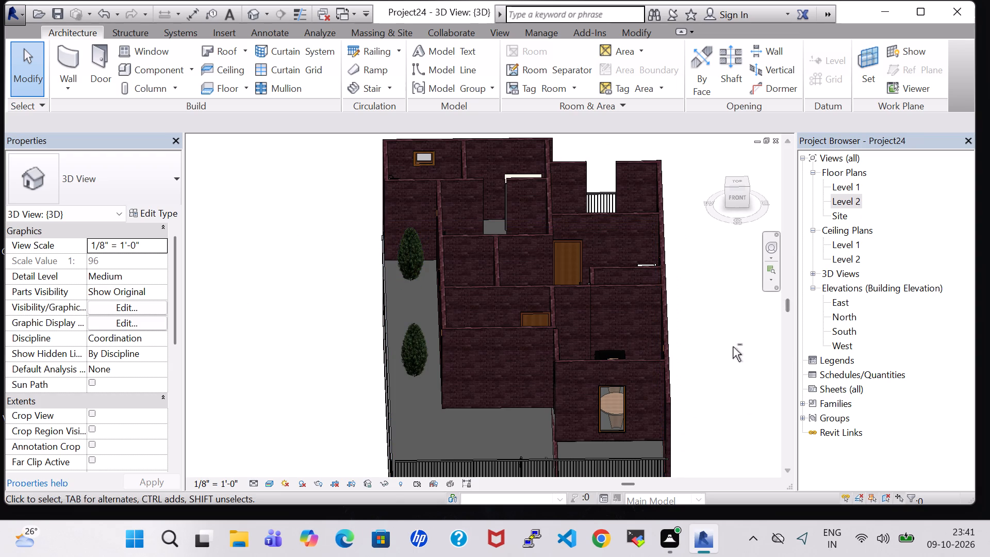
pyautogui.keyDown('shift'); pyautogui.moveTo(733, 347); pyautogui.dragTo(685, 268, button='middle'); pyautogui.keyUp('shift')
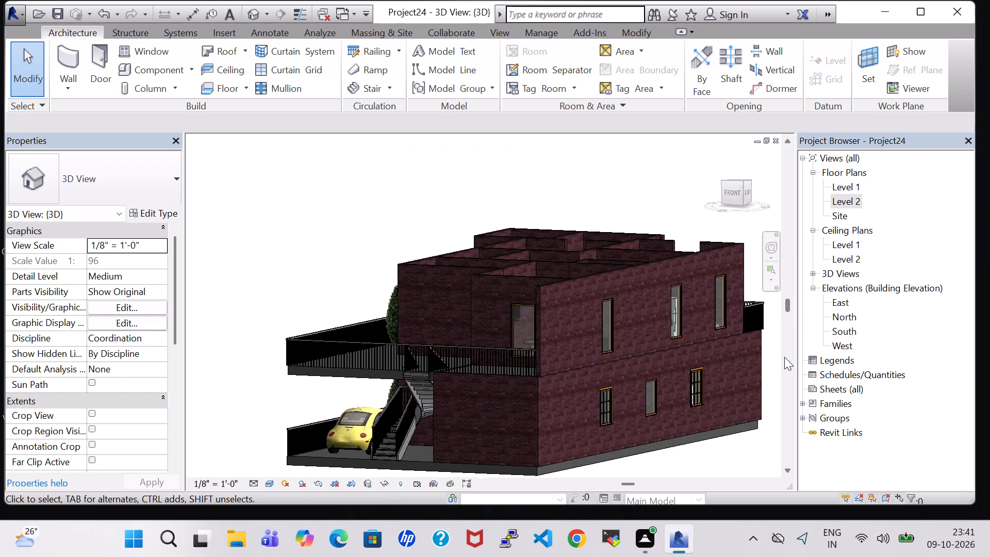
pyautogui.scroll(1, 783, 359)
pyautogui.moveTo(773, 355); pyautogui.dragTo(713, 353, button='middle')
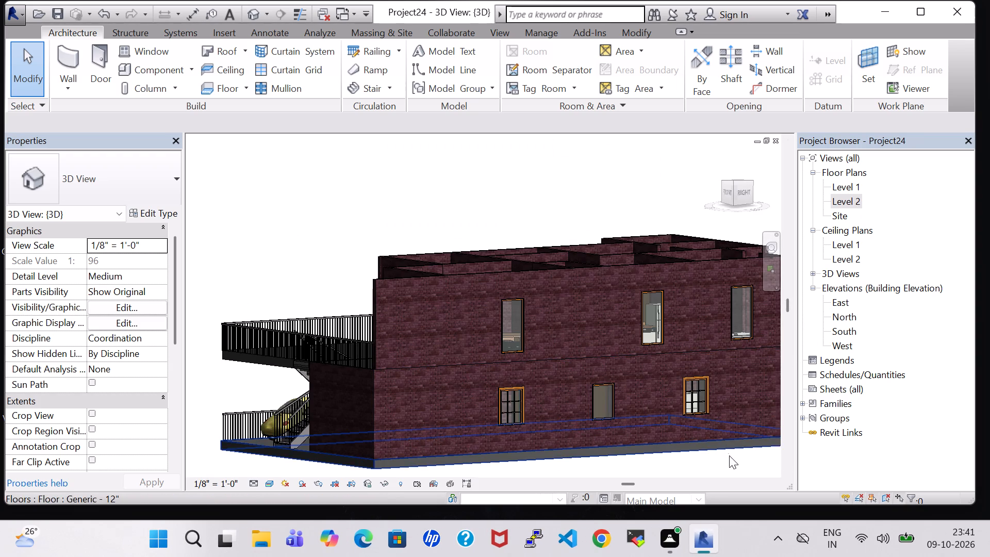
pyautogui.moveTo(730, 458); pyautogui.dragTo(605, 421, button='middle')
pyautogui.scroll(1, 635, 390)
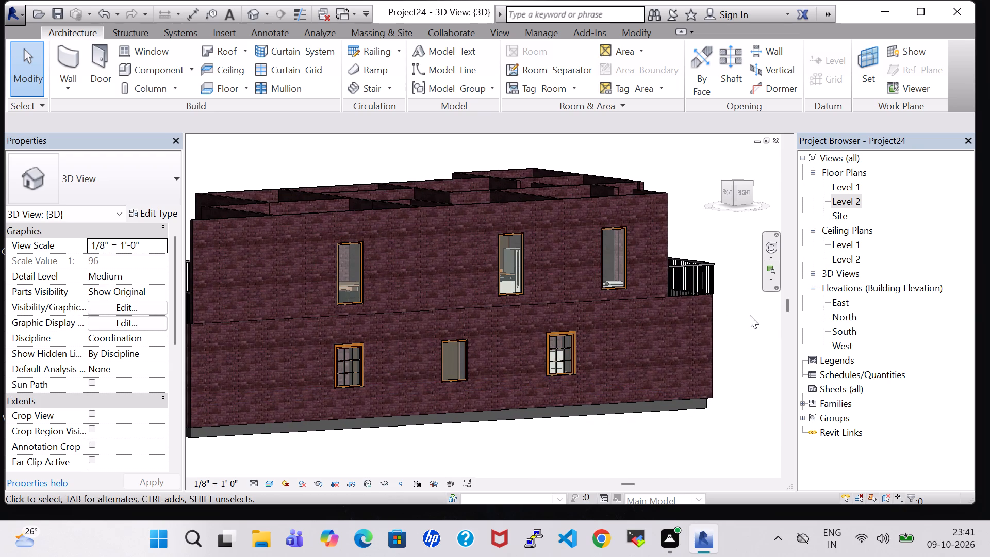
pyautogui.keyDown('shift'); pyautogui.middleClick(750, 315); pyautogui.keyUp('shift')
pyautogui.keyDown('shift'); pyautogui.moveTo(748, 315); pyautogui.dragTo(686, 325, button='middle'); pyautogui.keyUp('shift')
pyautogui.keyDown('shift'); pyautogui.middleClick(683, 325); pyautogui.keyUp('shift')
pyautogui.keyDown('shift'); pyautogui.middleClick(643, 327); pyautogui.keyUp('shift')
pyautogui.keyDown('shift'); pyautogui.middleClick(643, 327); pyautogui.keyUp('shift')
pyautogui.keyDown('shift'); pyautogui.middleClick(643, 327); pyautogui.keyUp('shift')
pyautogui.keyDown('shift'); pyautogui.moveTo(617, 329); pyautogui.dragTo(593, 329, button='middle'); pyautogui.keyUp('shift')
pyautogui.keyDown('shift'); pyautogui.middleClick(575, 329); pyautogui.keyUp('shift')
pyautogui.keyDown('shift'); pyautogui.middleClick(575, 329); pyautogui.keyUp('shift')
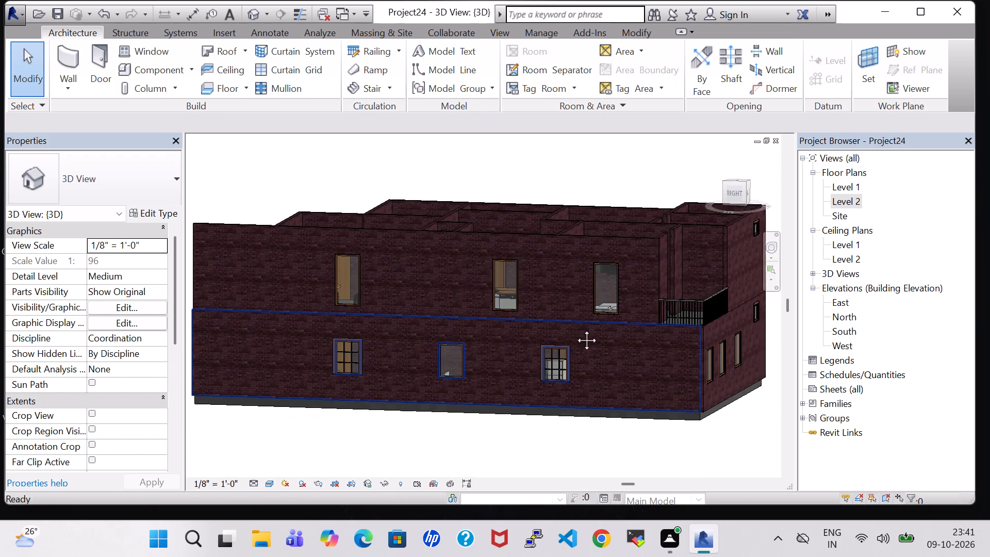
pyautogui.keyDown('shift'); pyautogui.middleClick(575, 329); pyautogui.keyUp('shift')
pyautogui.keyDown('shift'); pyautogui.moveTo(575, 329); pyautogui.dragTo(556, 329, button='middle'); pyautogui.keyUp('shift')
pyautogui.keyDown('shift'); pyautogui.middleClick(542, 329); pyautogui.keyUp('shift')
pyautogui.keyDown('shift'); pyautogui.middleClick(541, 329); pyautogui.keyUp('shift')
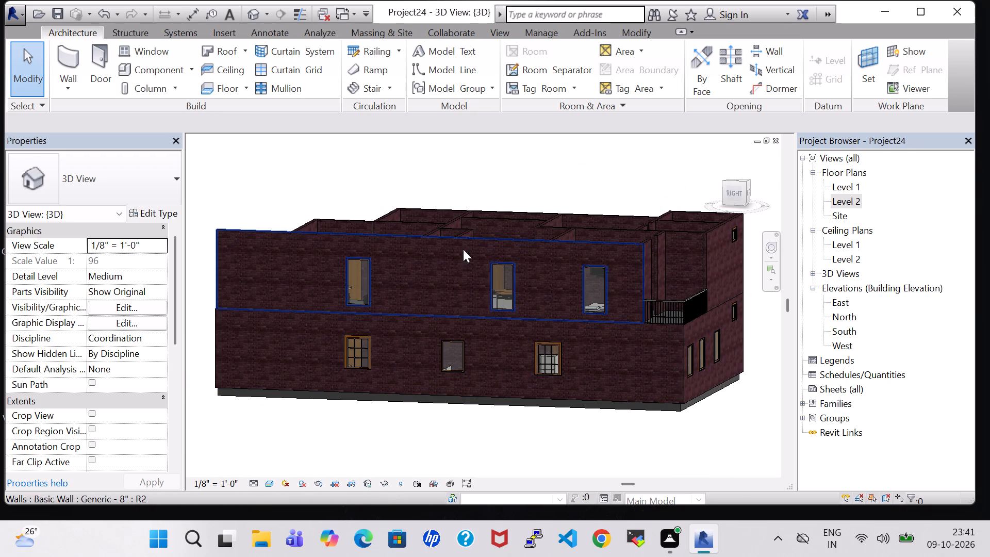
# On the Level 2 floor plan, start placing a component and try to load the Table-Coffee family from the Furniture Tables library.
pyautogui.doubleClick(848, 184)
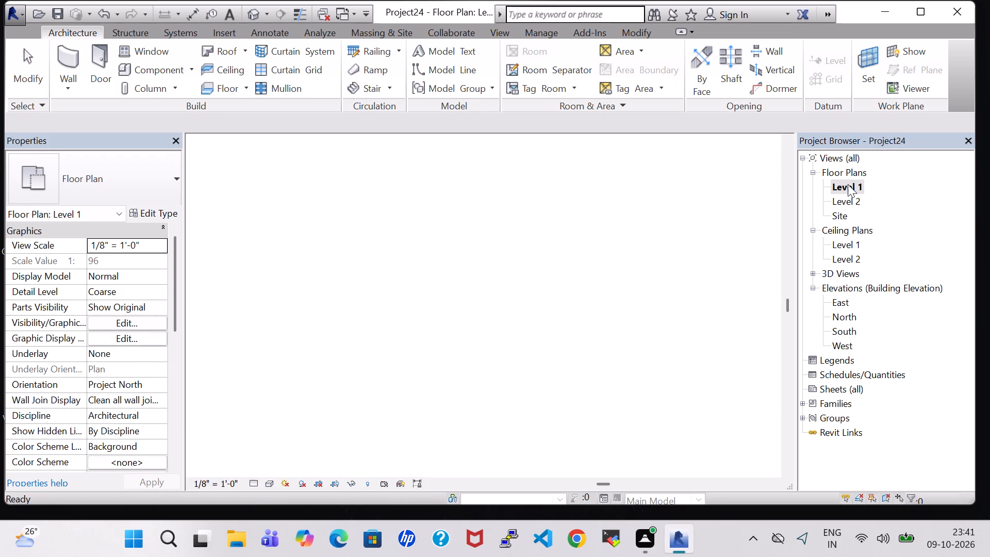
pyautogui.tripleClick(850, 194)
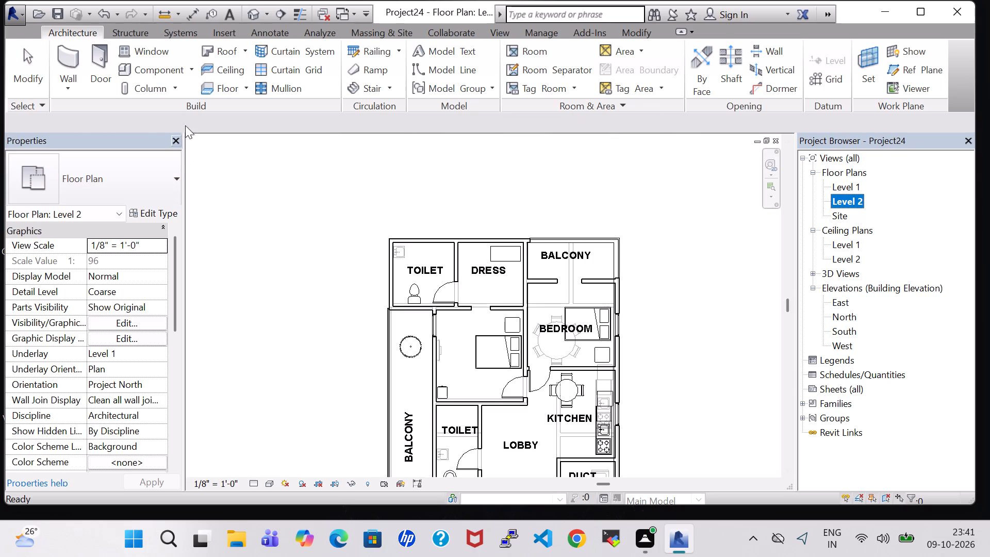
pyautogui.doubleClick(145, 72)
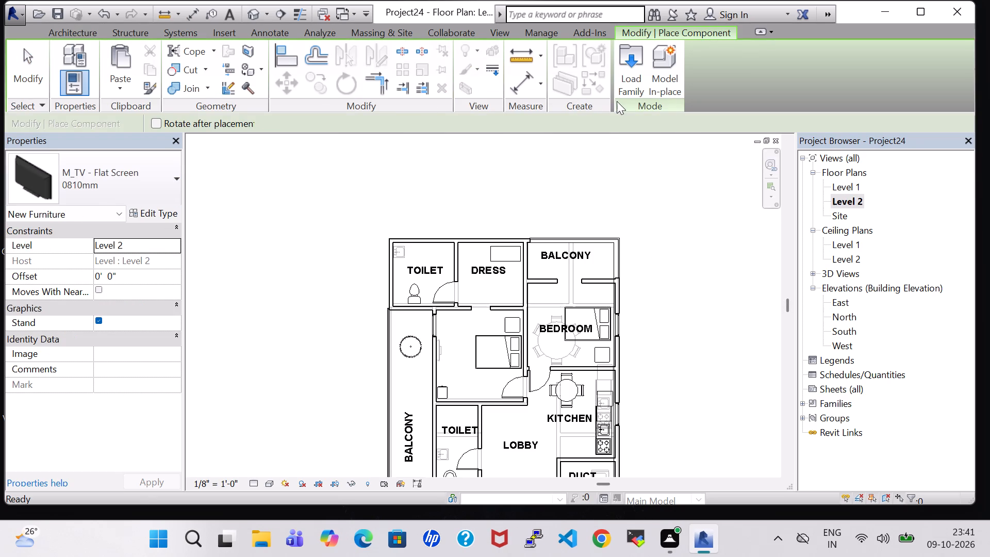
pyautogui.click(617, 101)
pyautogui.doubleClick(620, 77)
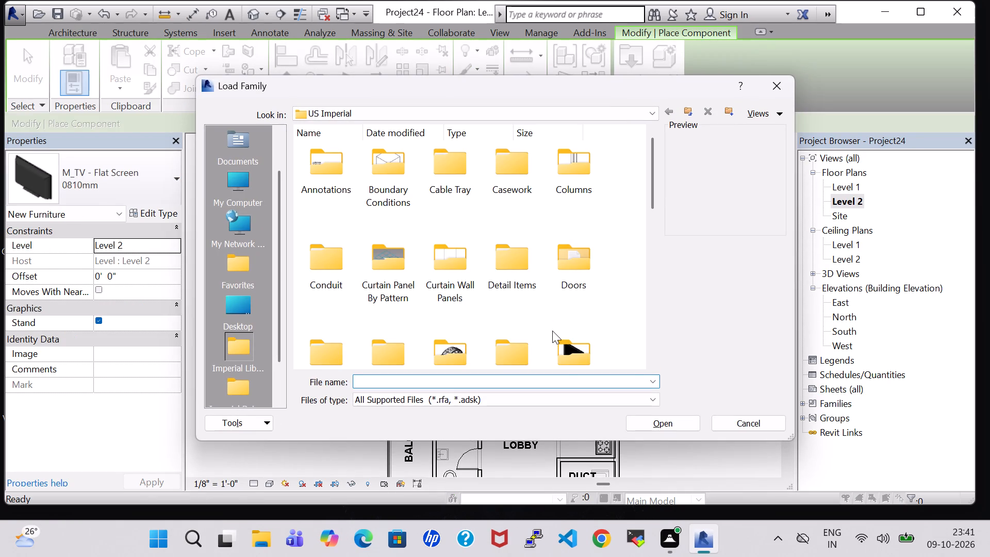
pyautogui.scroll(-3, 554, 334)
pyautogui.scroll(1, 558, 258)
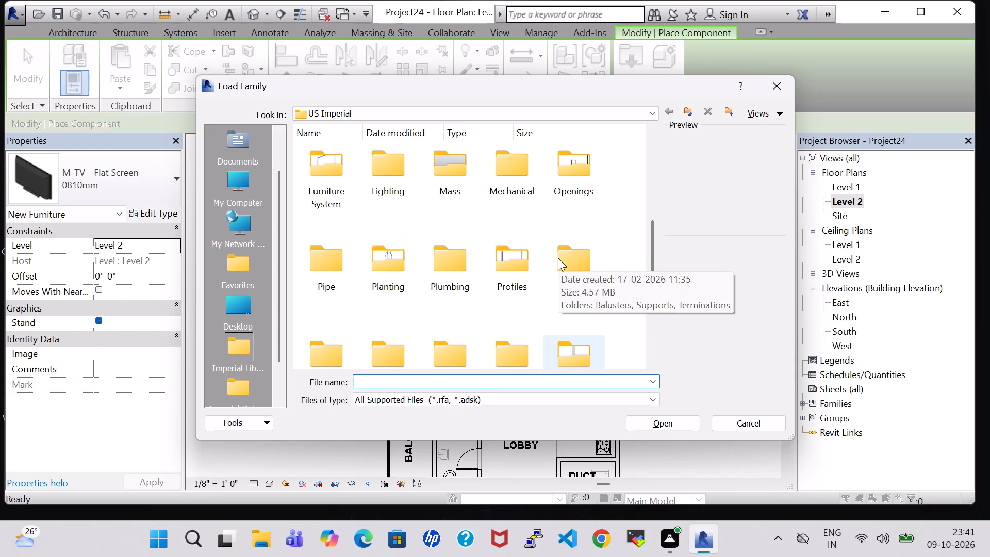
pyautogui.scroll(2, 609, 311)
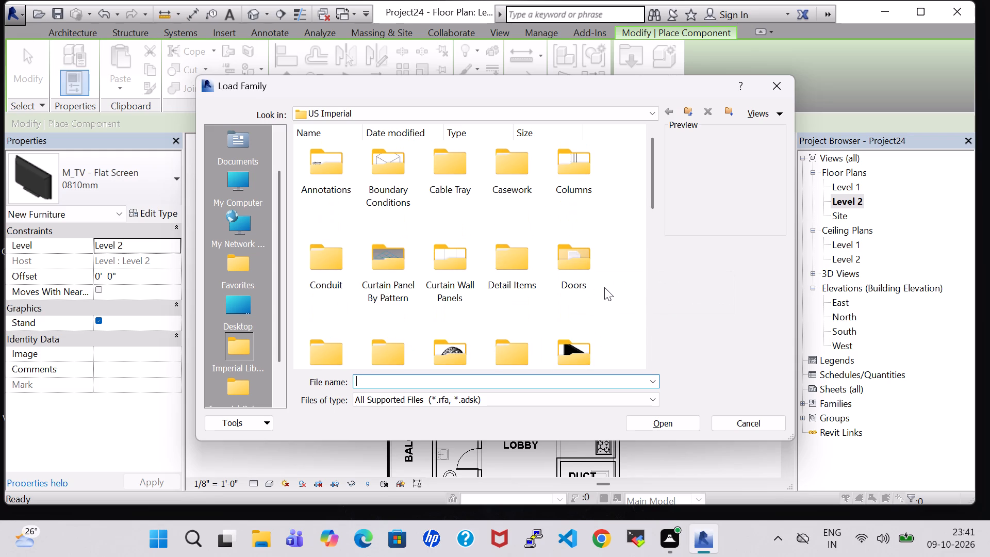
pyautogui.scroll(-1, 608, 298)
pyautogui.doubleClick(577, 231)
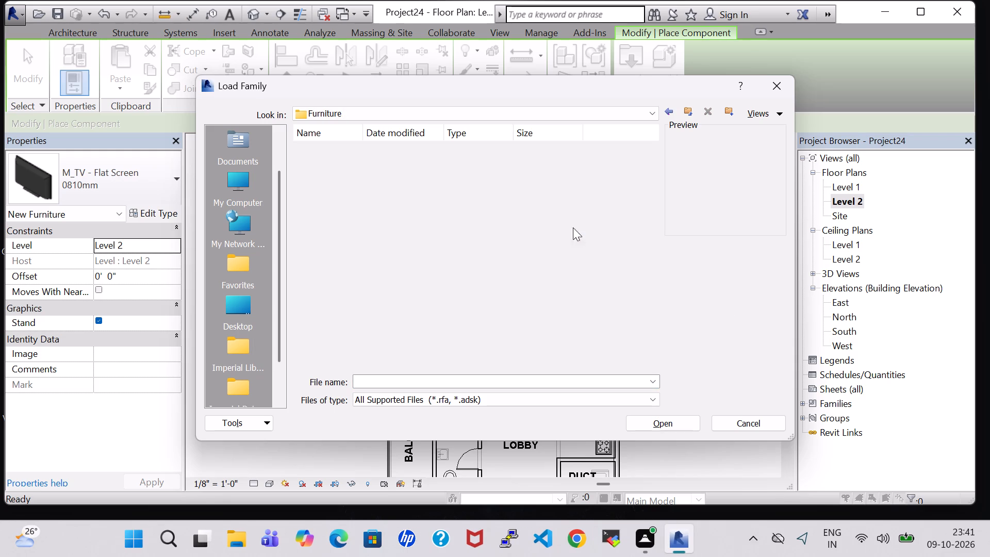
pyautogui.doubleClick(497, 177)
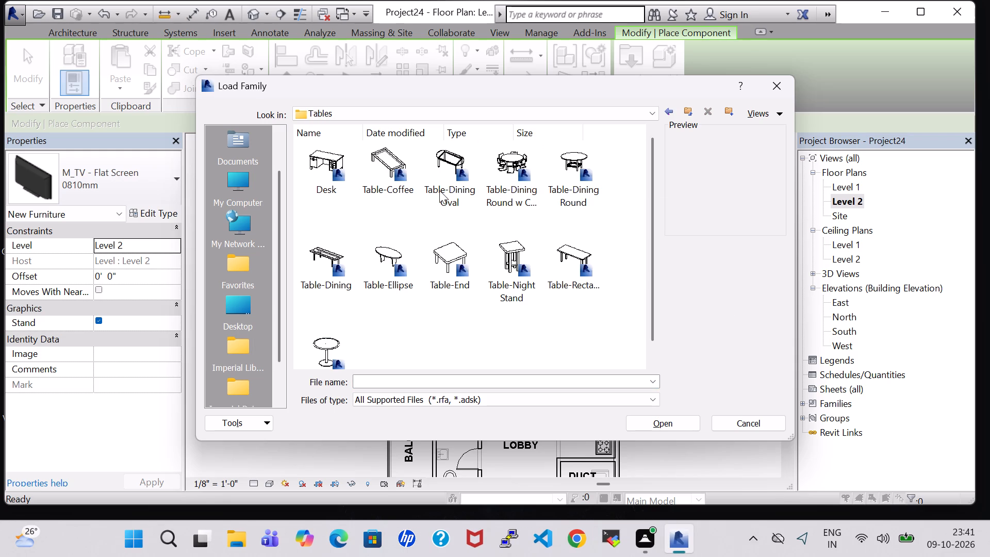
pyautogui.click(396, 159)
pyautogui.click(671, 418)
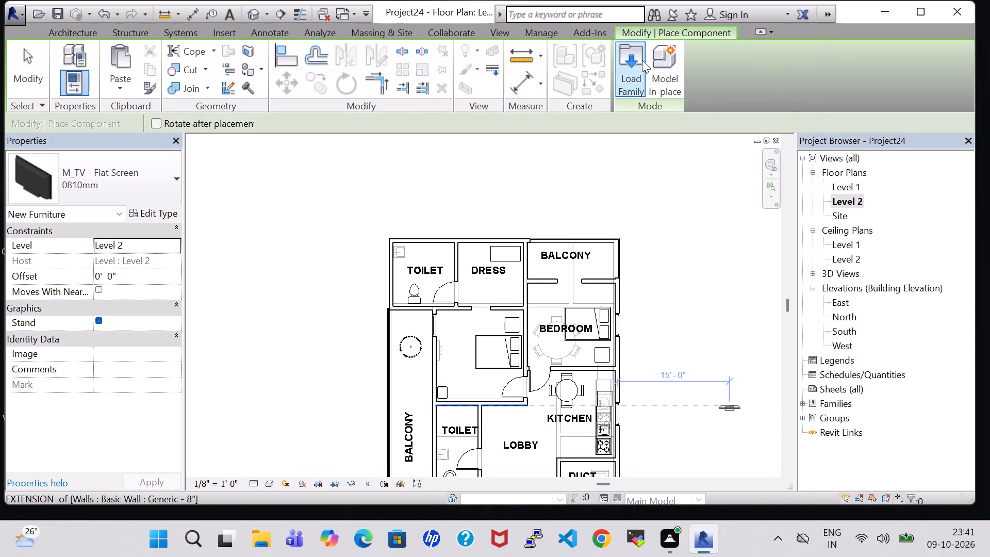
# Load the Table-Dining family from the Furniture Tables library and place a 30" x 84" x 22" table lengthwise in the balcony beside the dress room.
pyautogui.click(642, 60)
pyautogui.doubleClick(572, 346)
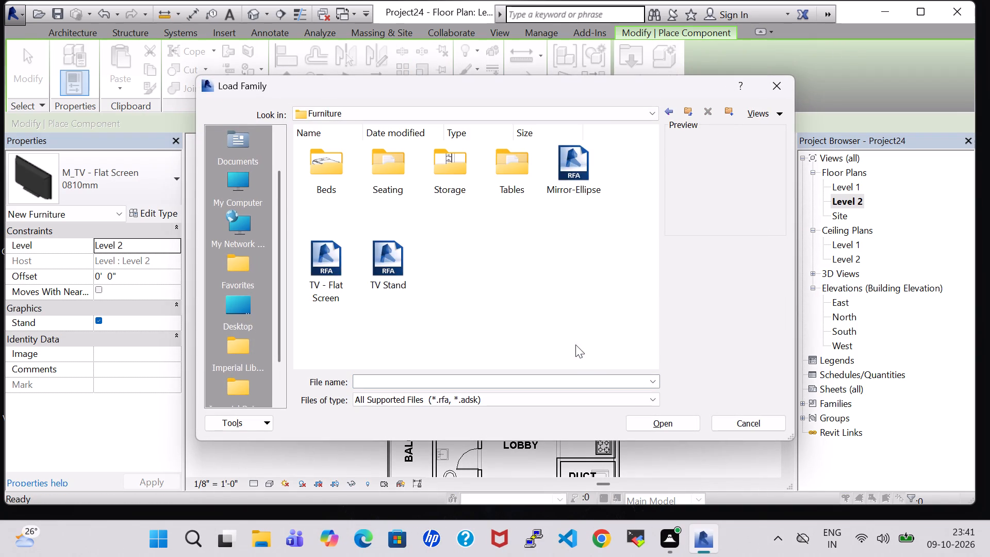
pyautogui.doubleClick(507, 175)
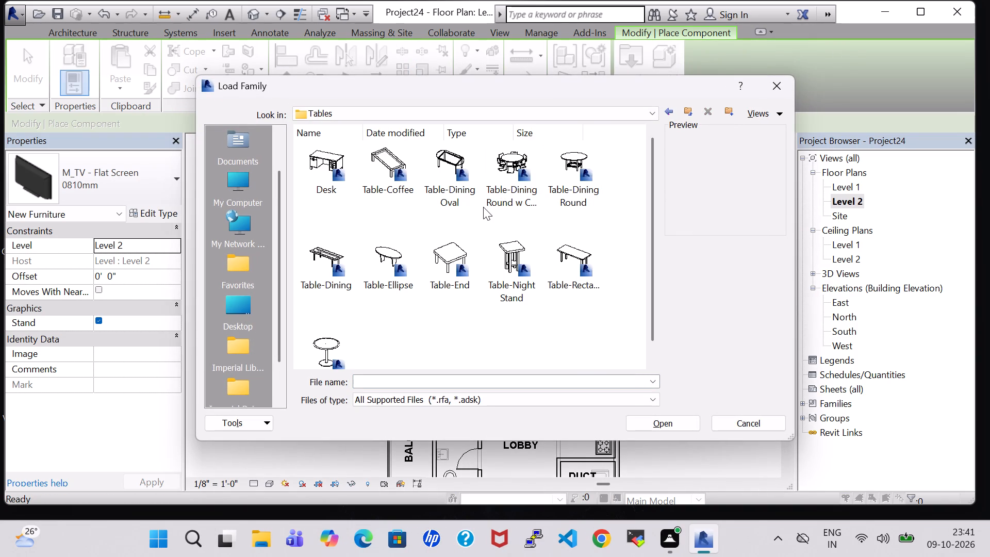
pyautogui.click(342, 277)
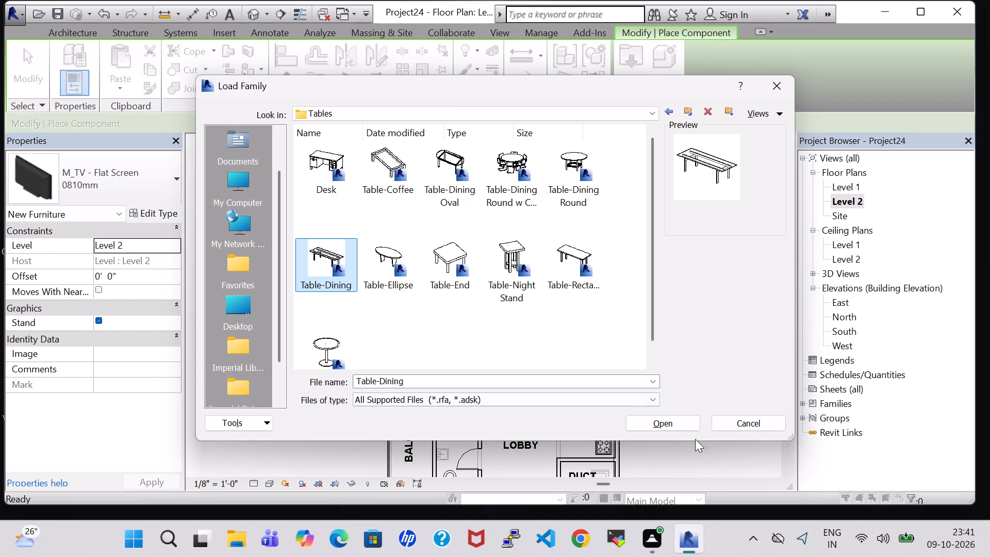
pyautogui.click(668, 425)
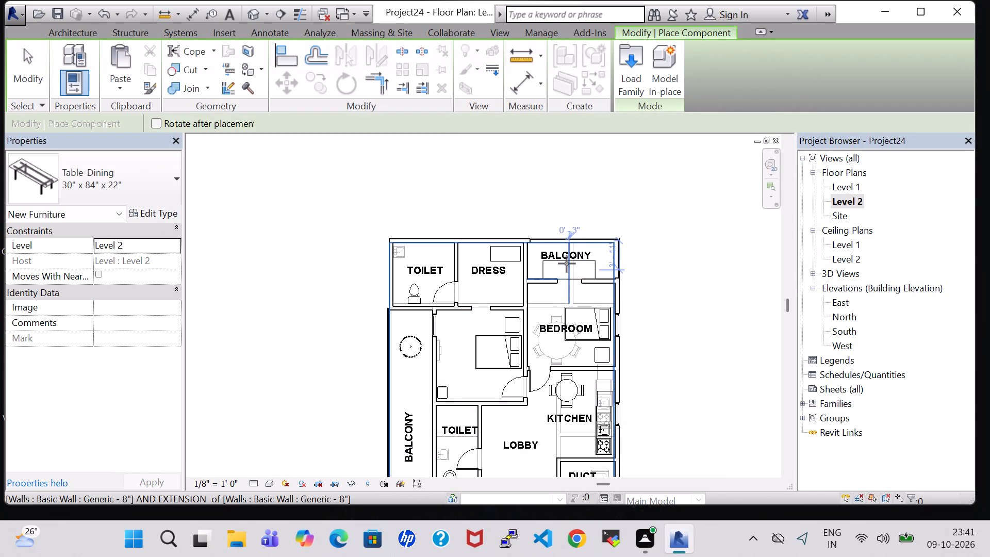
pyautogui.scroll(3, 567, 264)
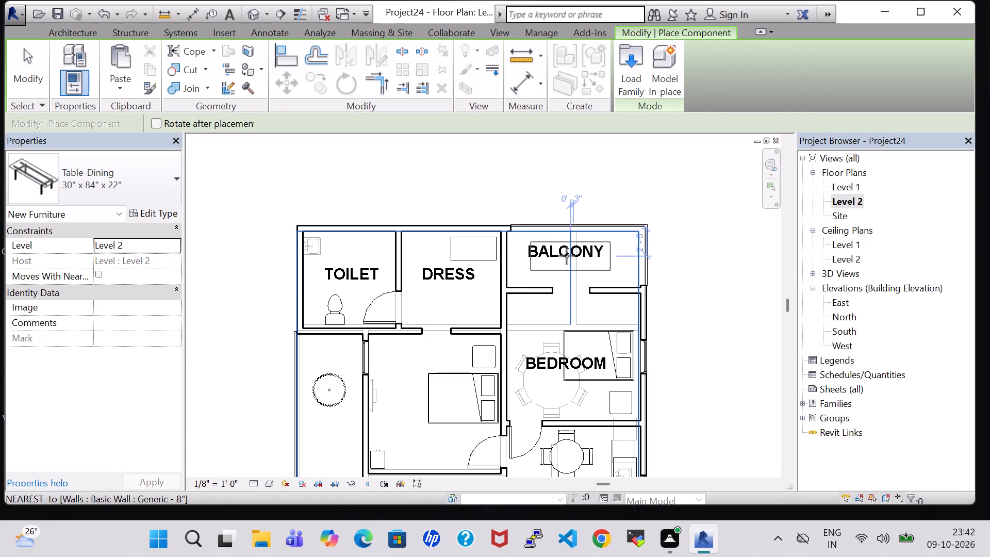
pyautogui.click(567, 256)
pyautogui.press('Escape')
pyautogui.press('Escape')
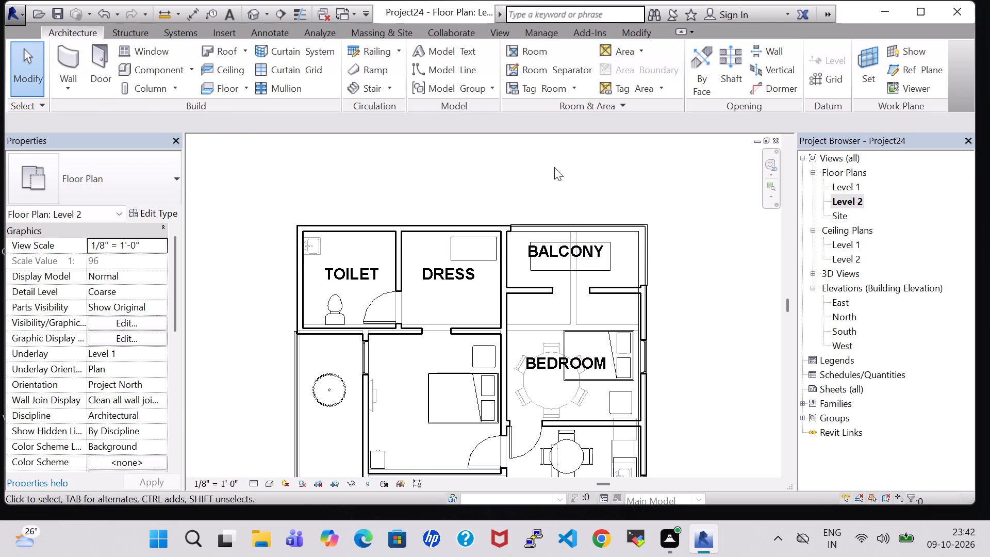
# Check the dining table on the Level 2 balcony in the 3D view from above.
pyautogui.click(249, 15)
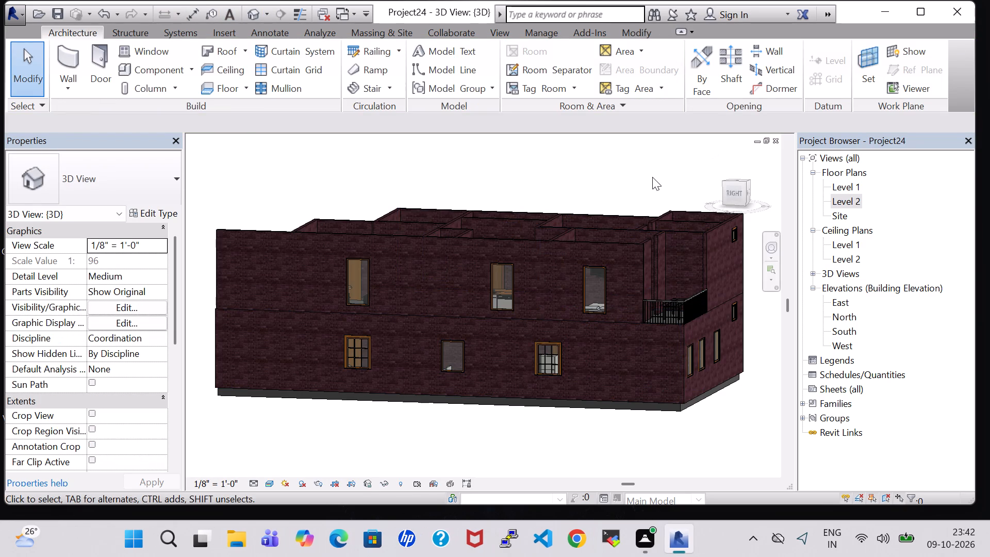
pyautogui.scroll(1, 652, 177)
pyautogui.keyDown('shift'); pyautogui.moveTo(652, 177); pyautogui.dragTo(641, 352, button='middle'); pyautogui.keyUp('shift')
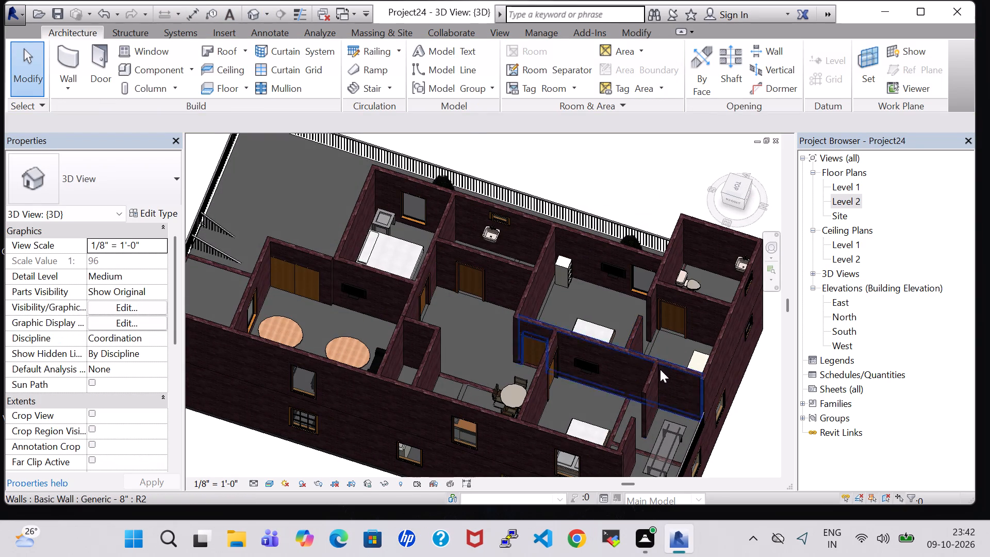
pyautogui.scroll(1, 718, 454)
pyautogui.scroll(-1, 763, 453)
pyautogui.moveTo(762, 452); pyautogui.dragTo(755, 430, button='middle')
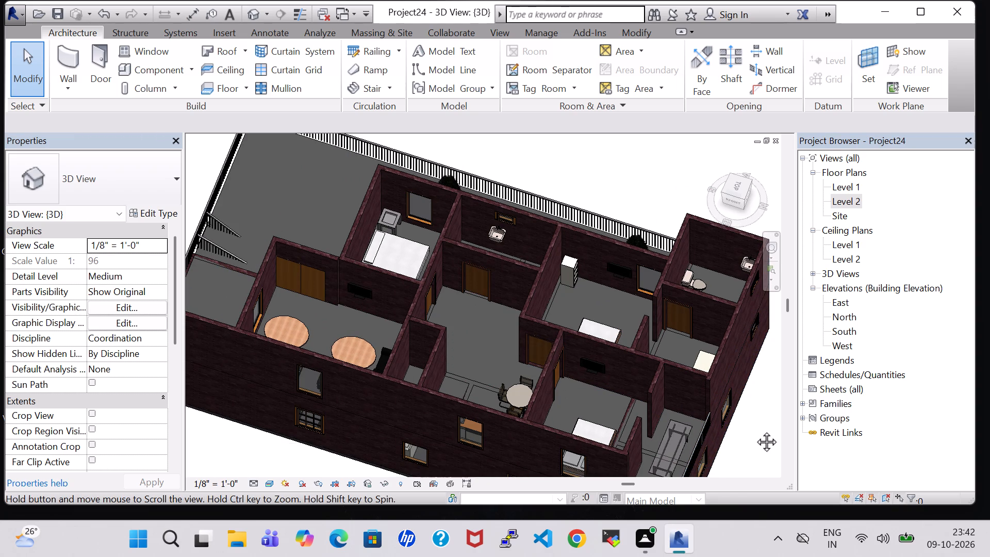
pyautogui.moveTo(755, 430); pyautogui.dragTo(740, 373, button='middle')
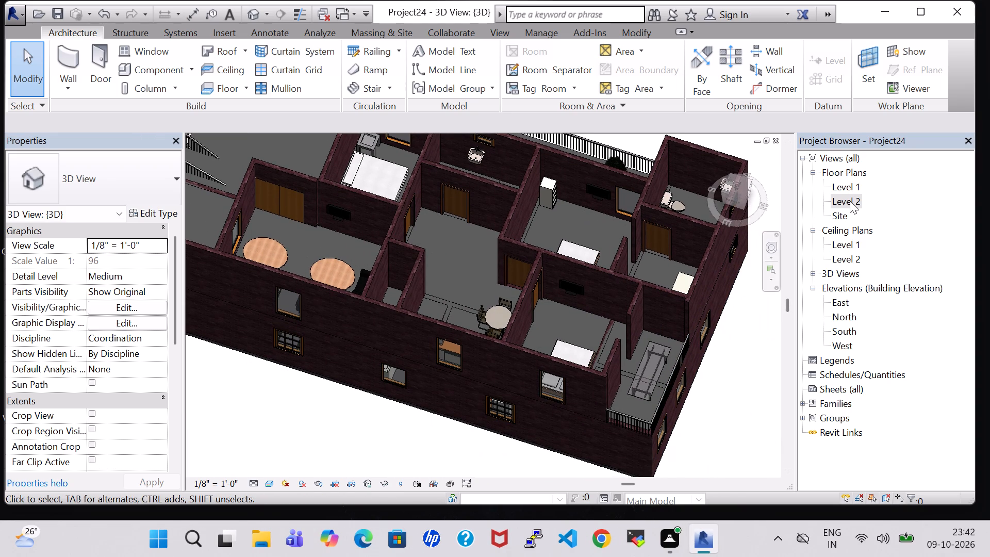
# Examine the house in 3D from several sides and above, checking the Level 2 rooms, windows, balconies and front.
pyautogui.keyDown('shift'); pyautogui.scroll(1, 279, 407); pyautogui.keyUp('shift')
pyautogui.keyDown('shift'); pyautogui.moveTo(289, 411); pyautogui.dragTo(468, 390, button='middle'); pyautogui.keyUp('shift')
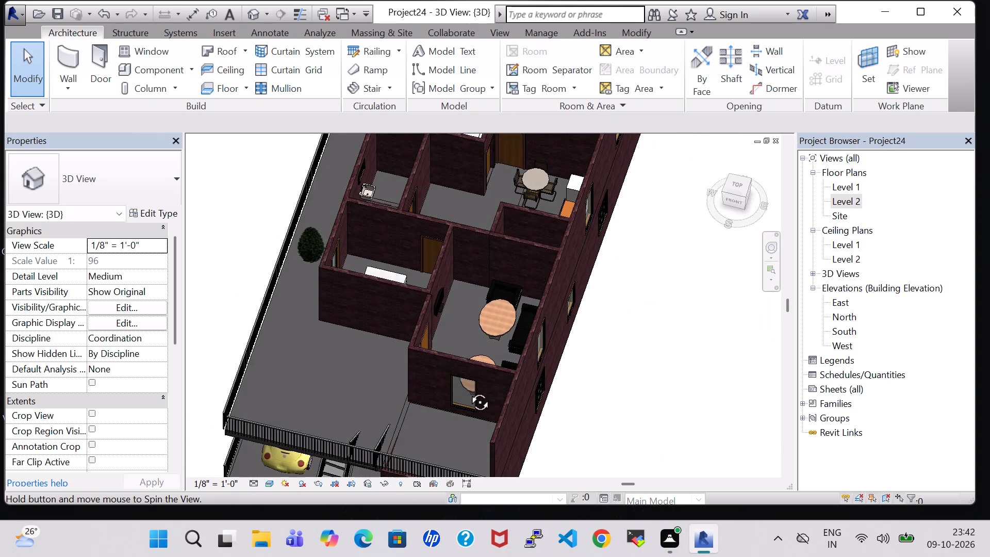
pyautogui.keyDown('shift'); pyautogui.moveTo(468, 390); pyautogui.dragTo(406, 336, button='middle'); pyautogui.keyUp('shift')
pyautogui.keyDown('shift'); pyautogui.middleClick(407, 322); pyautogui.keyUp('shift')
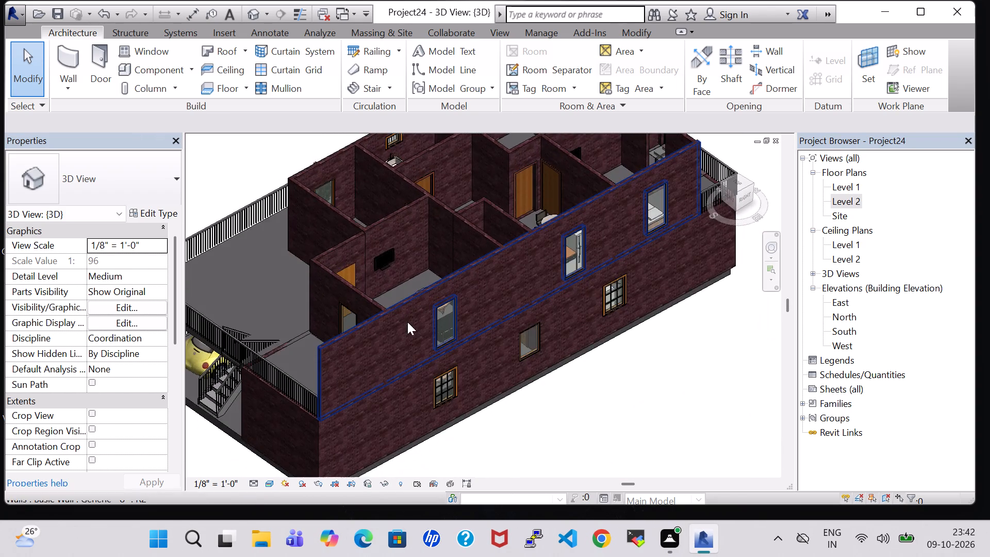
pyautogui.keyDown('shift'); pyautogui.moveTo(407, 322); pyautogui.dragTo(420, 324, button='middle'); pyautogui.keyUp('shift')
pyautogui.keyDown('shift'); pyautogui.moveTo(635, 399); pyautogui.dragTo(751, 420, button='middle'); pyautogui.keyUp('shift')
pyautogui.keyDown('shift'); pyautogui.scroll(1, 731, 418); pyautogui.keyUp('shift')
pyautogui.moveTo(673, 377); pyautogui.dragTo(634, 325, button='middle')
pyautogui.keyDown('shift'); pyautogui.scroll(1, 673, 377); pyautogui.keyUp('shift')
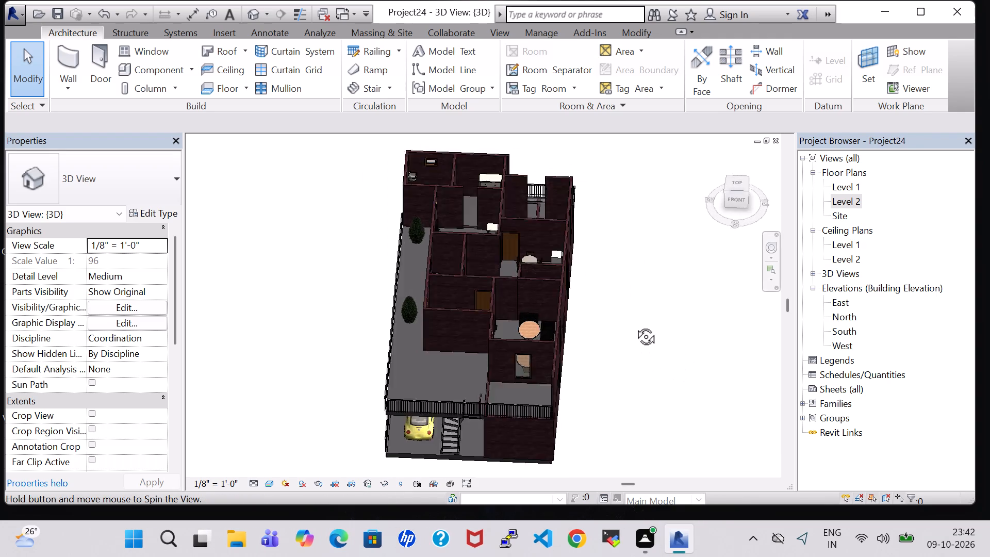
pyautogui.moveTo(634, 325); pyautogui.dragTo(691, 363, button='middle')
pyautogui.moveTo(623, 246); pyautogui.dragTo(631, 234, button='middle')
pyautogui.keyDown('shift'); pyautogui.moveTo(648, 276); pyautogui.dragTo(668, 256, button='middle'); pyautogui.keyUp('shift')
pyautogui.keyDown('shift'); pyautogui.scroll(1, 648, 276); pyautogui.keyUp('shift')
pyautogui.click(360, 383)
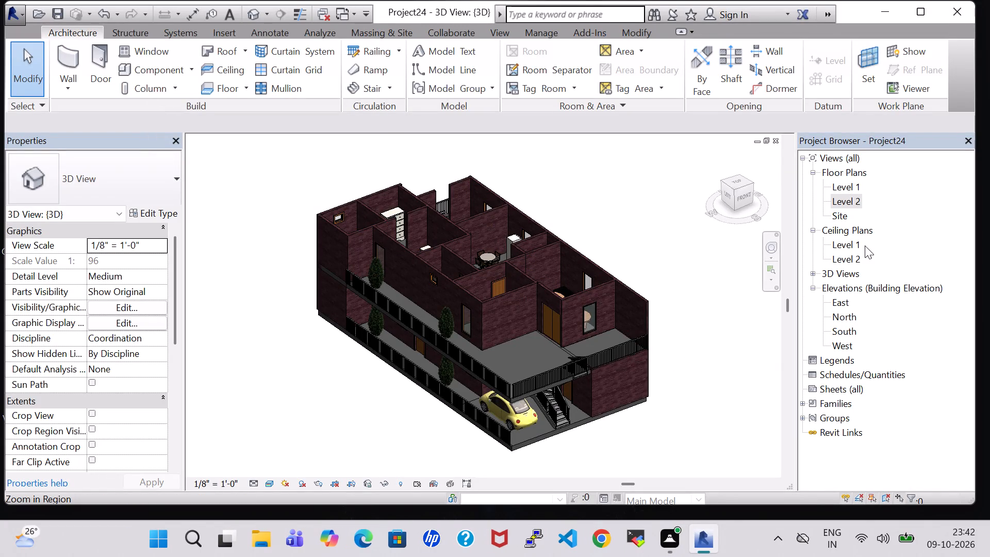
# On the Level 2 floor plan, draw a Generic - 8" wall about 2' 9" long inward from the kitchen's exterior wall, just beyond the counter's bedroom end.
pyautogui.doubleClick(855, 204)
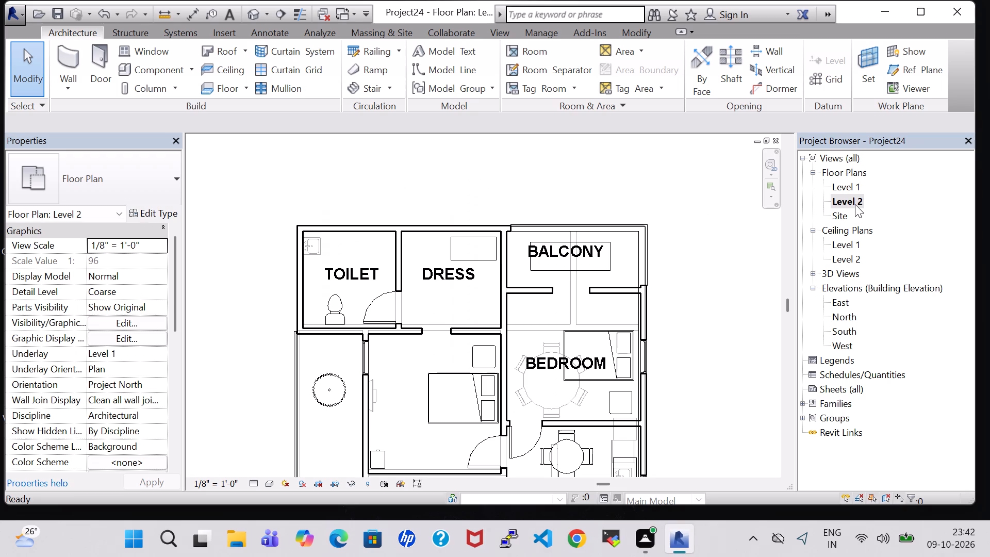
pyautogui.scroll(-3, 675, 387)
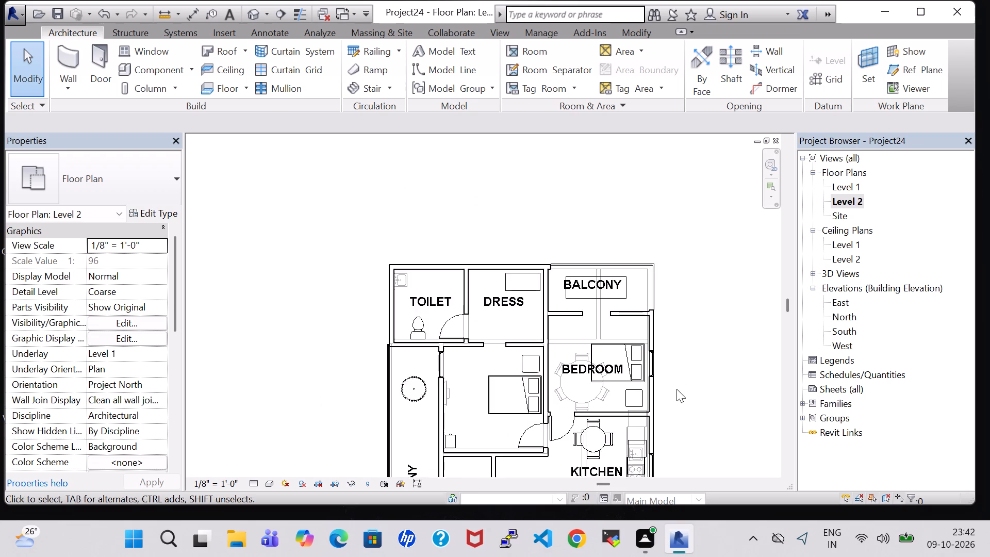
pyautogui.moveTo(680, 384); pyautogui.dragTo(679, 266, button='middle')
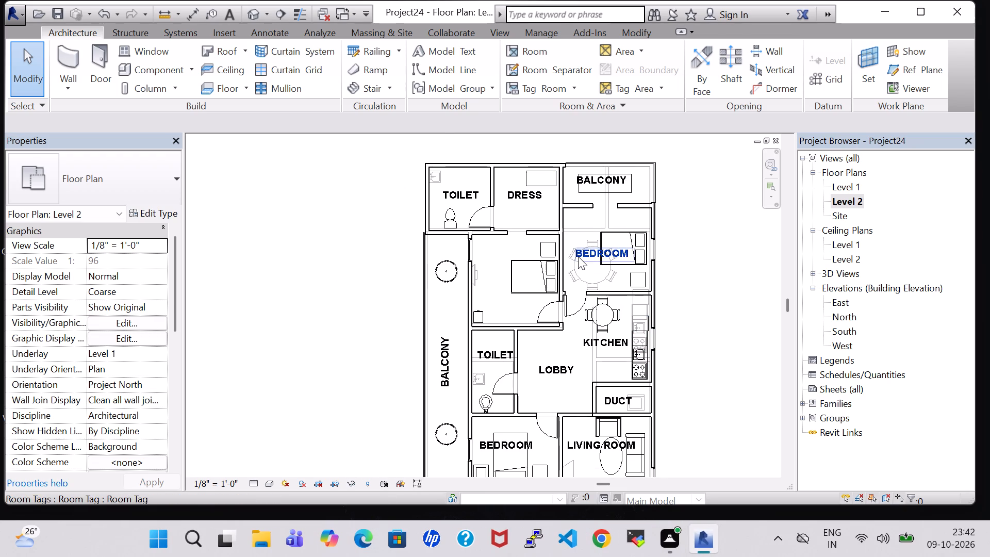
pyautogui.scroll(5, 702, 337)
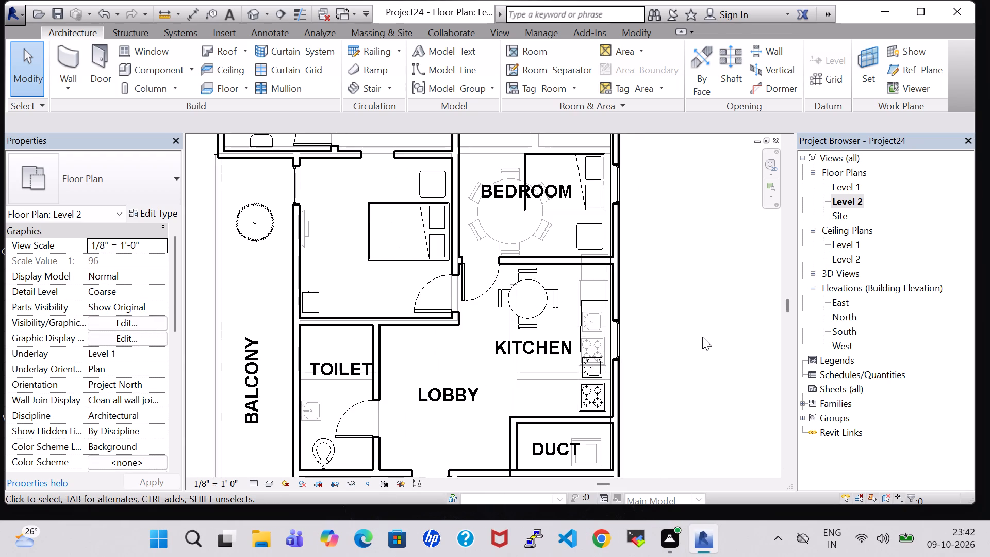
pyautogui.click(54, 59)
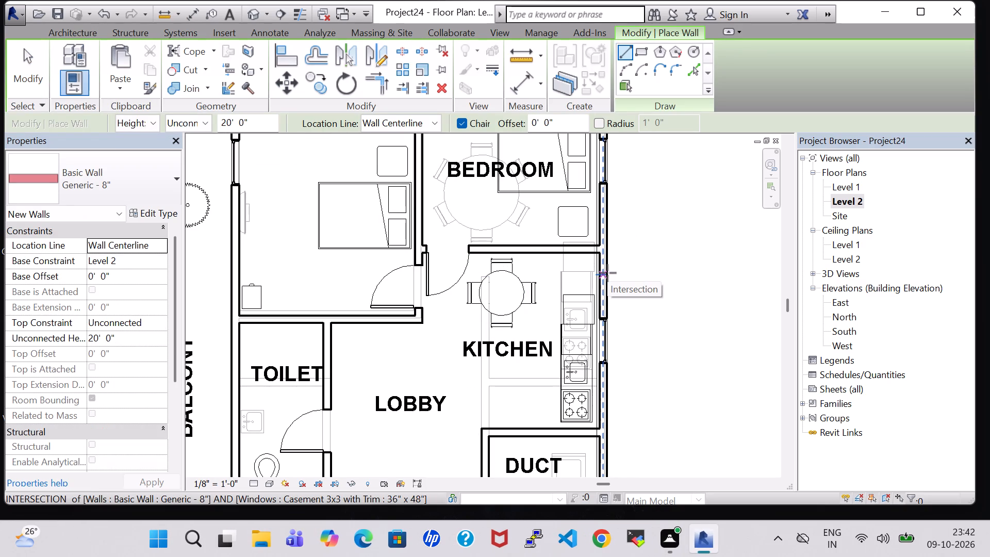
pyautogui.press('Escape')
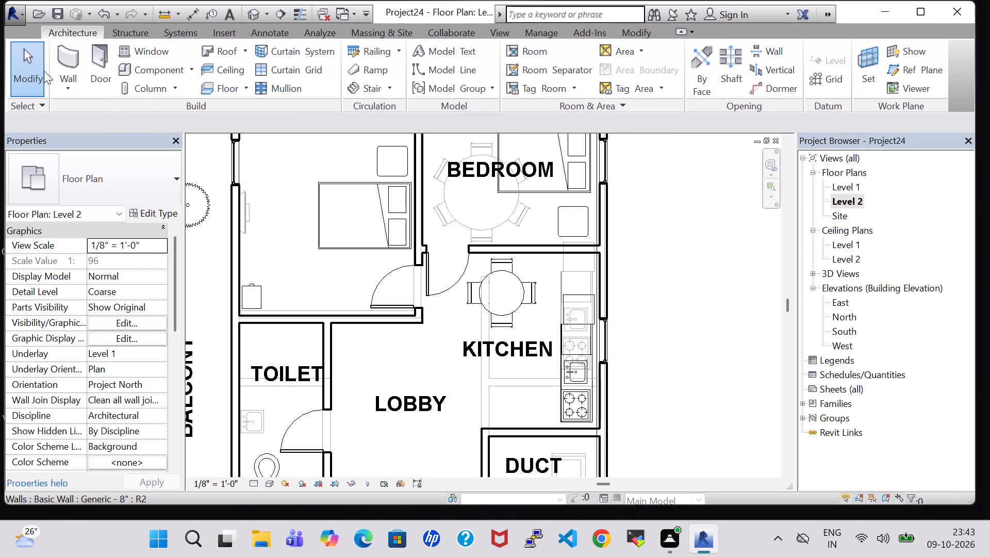
pyautogui.click(56, 50)
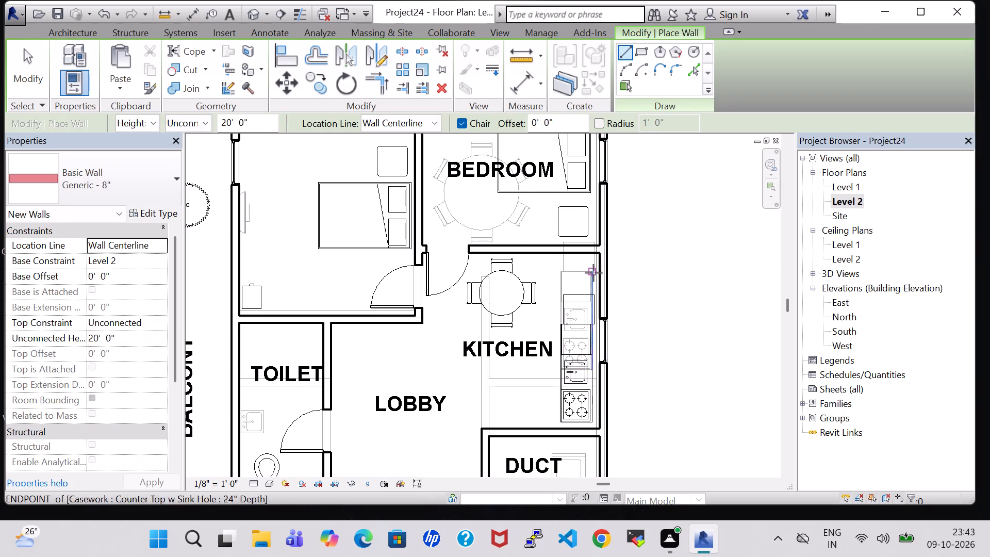
pyautogui.click(602, 276)
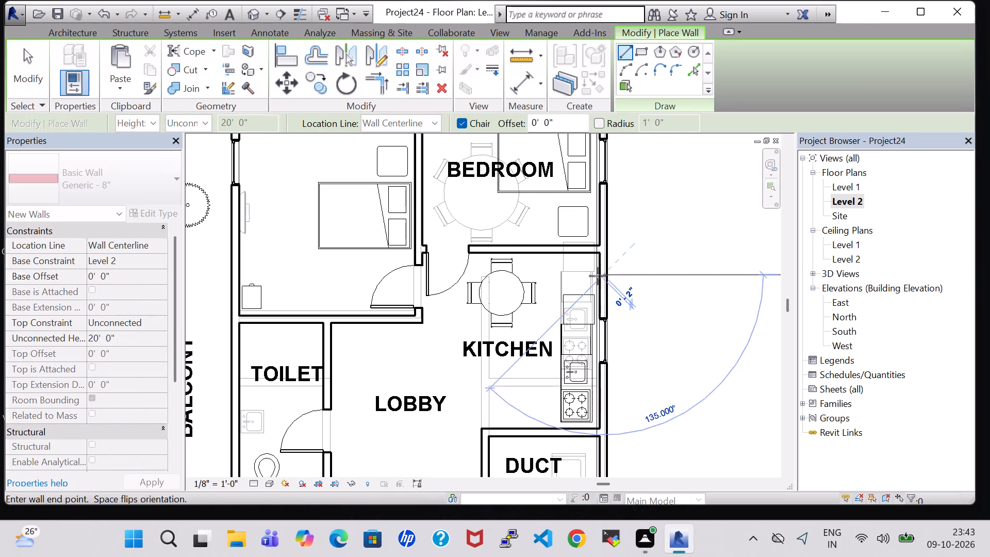
pyautogui.click(564, 280)
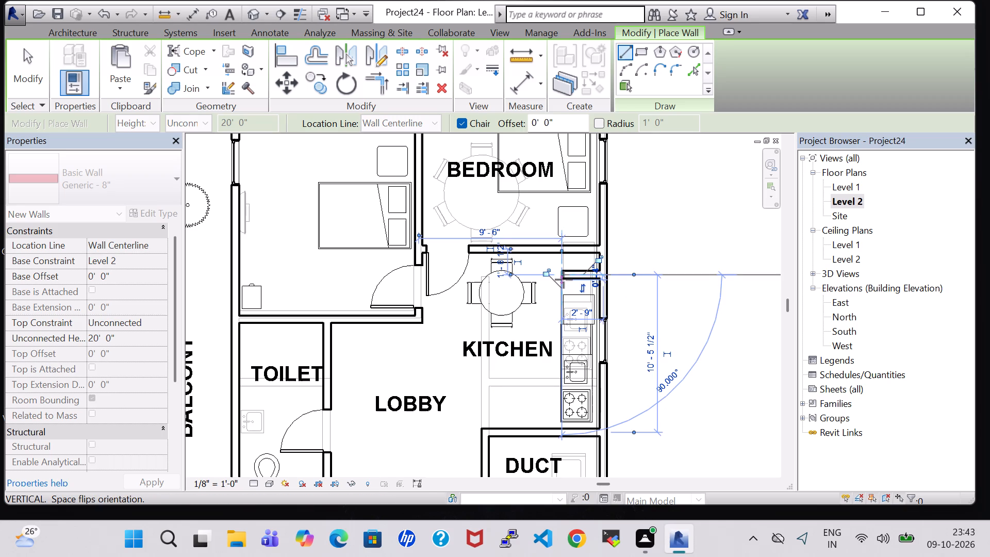
pyautogui.press('Escape')
pyautogui.press('Escape')
# Set the short kitchen wall's unconnected height to 10' 0".
pyautogui.click(575, 277)
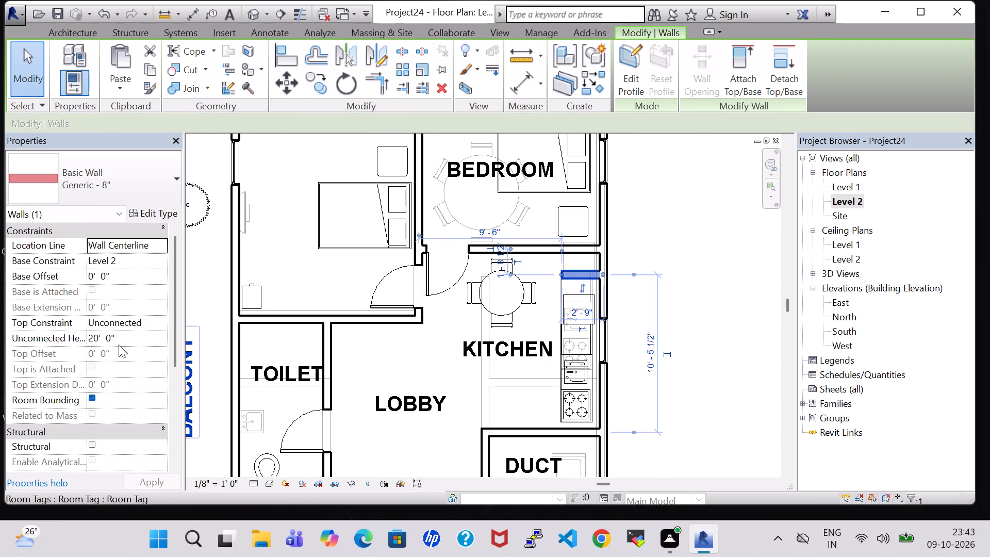
pyautogui.click(93, 337)
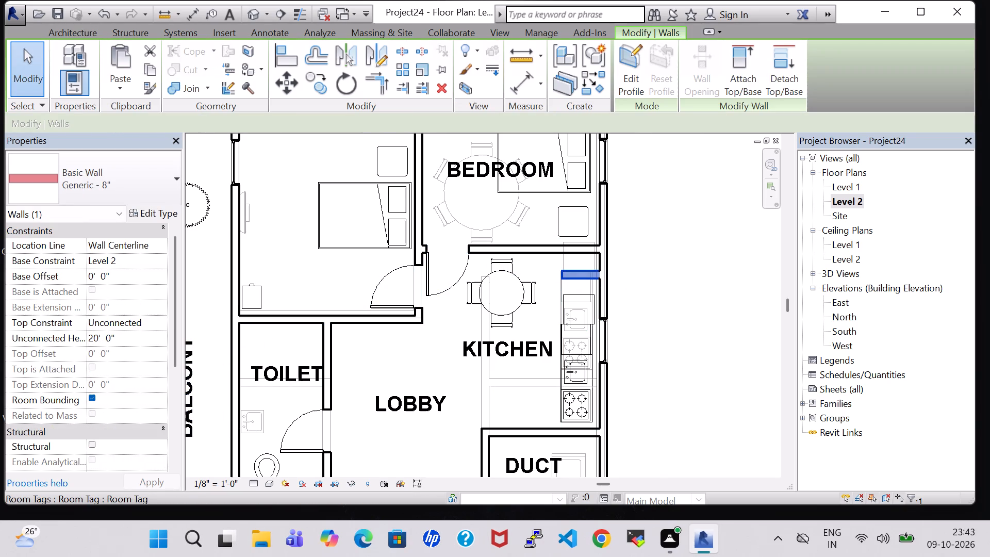
pyautogui.press('BackSpace')
pyautogui.press('1')
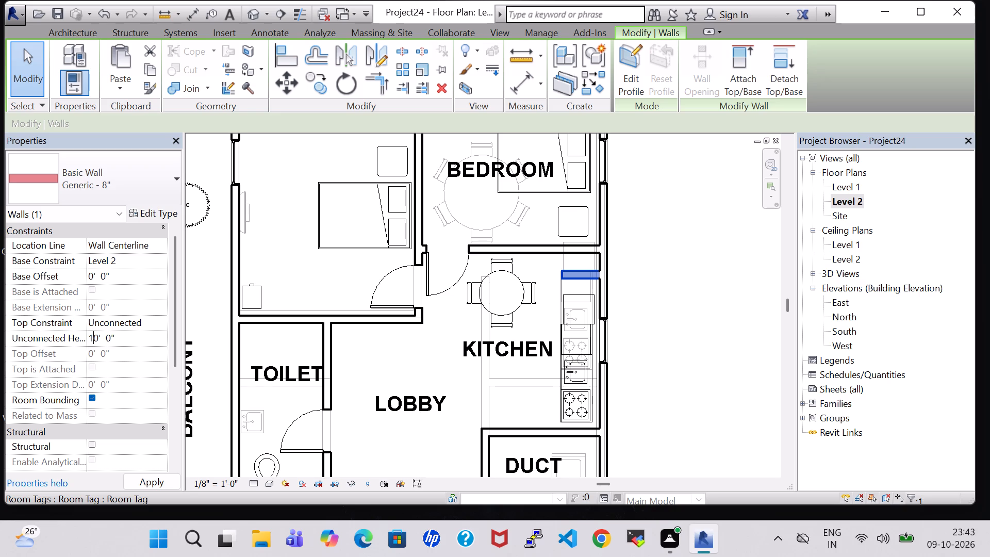
pyautogui.click(144, 477)
pyautogui.click(658, 253)
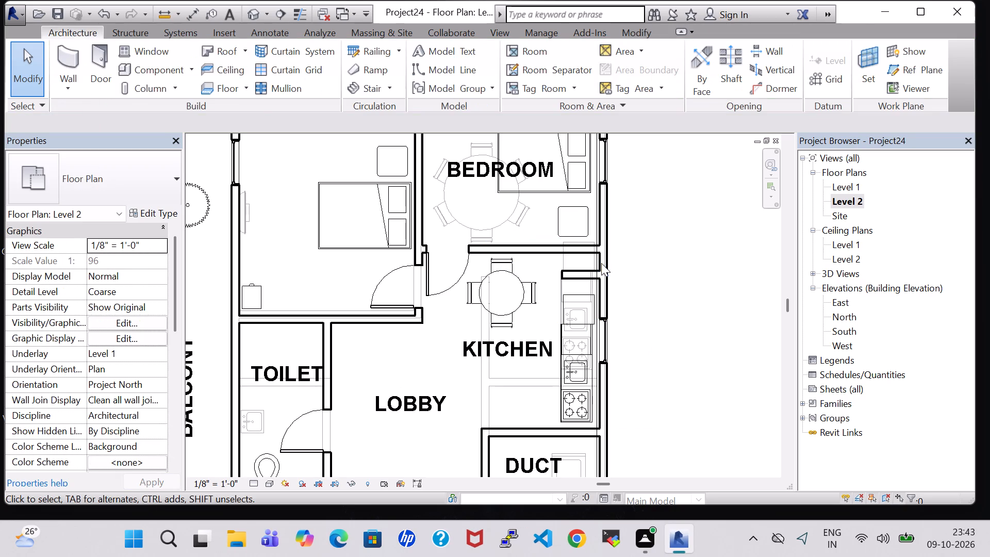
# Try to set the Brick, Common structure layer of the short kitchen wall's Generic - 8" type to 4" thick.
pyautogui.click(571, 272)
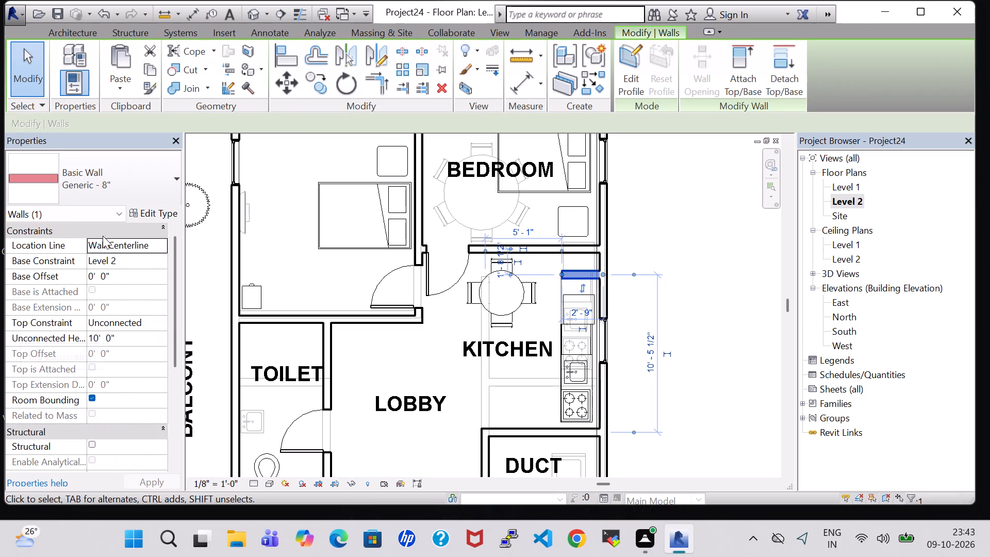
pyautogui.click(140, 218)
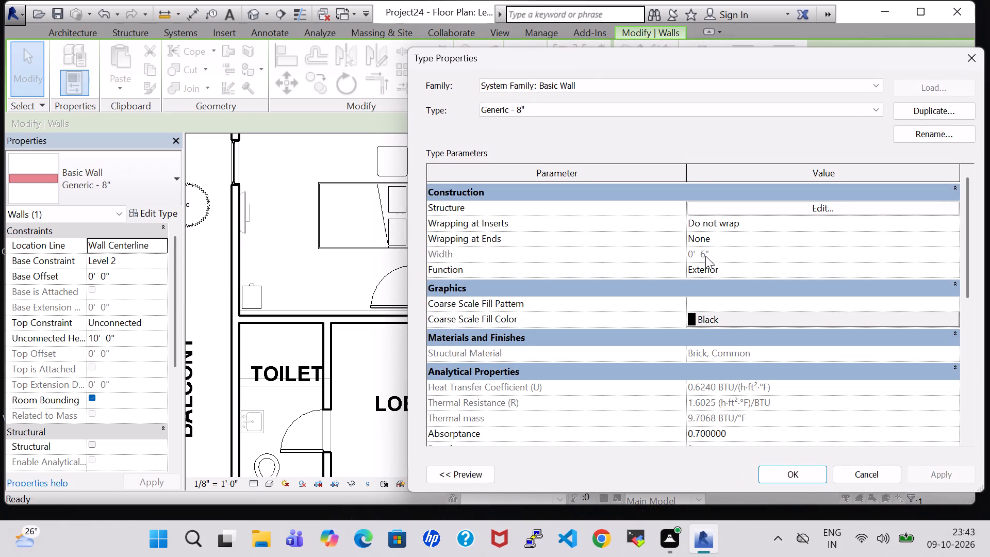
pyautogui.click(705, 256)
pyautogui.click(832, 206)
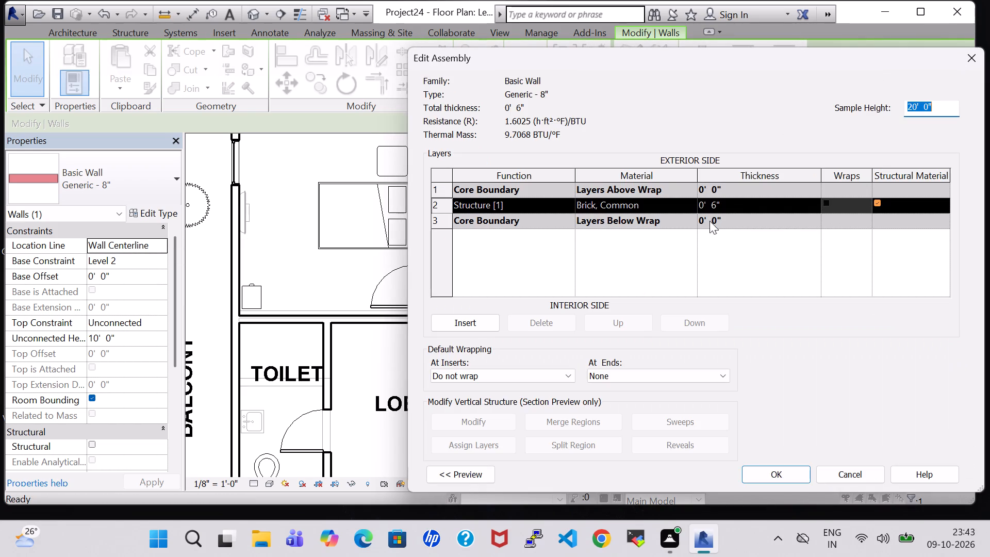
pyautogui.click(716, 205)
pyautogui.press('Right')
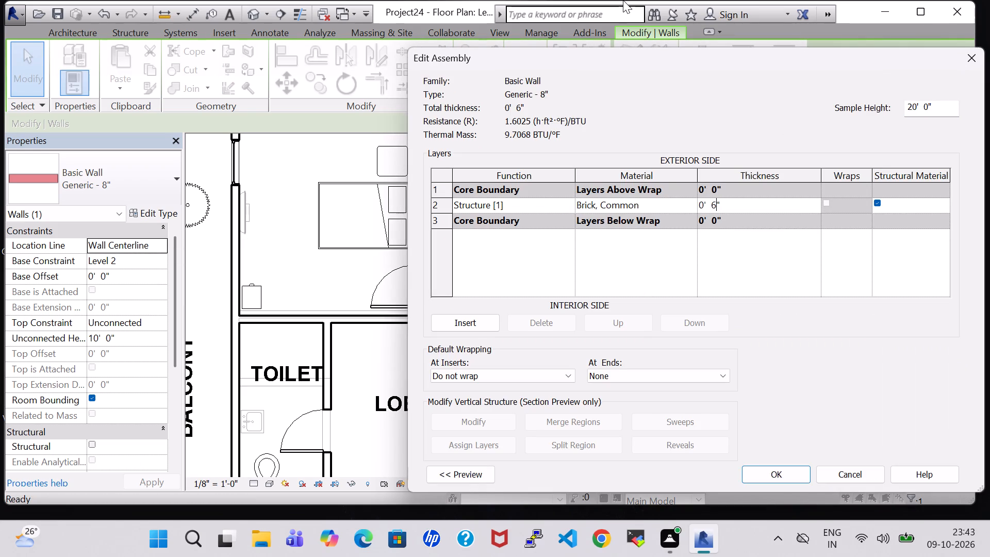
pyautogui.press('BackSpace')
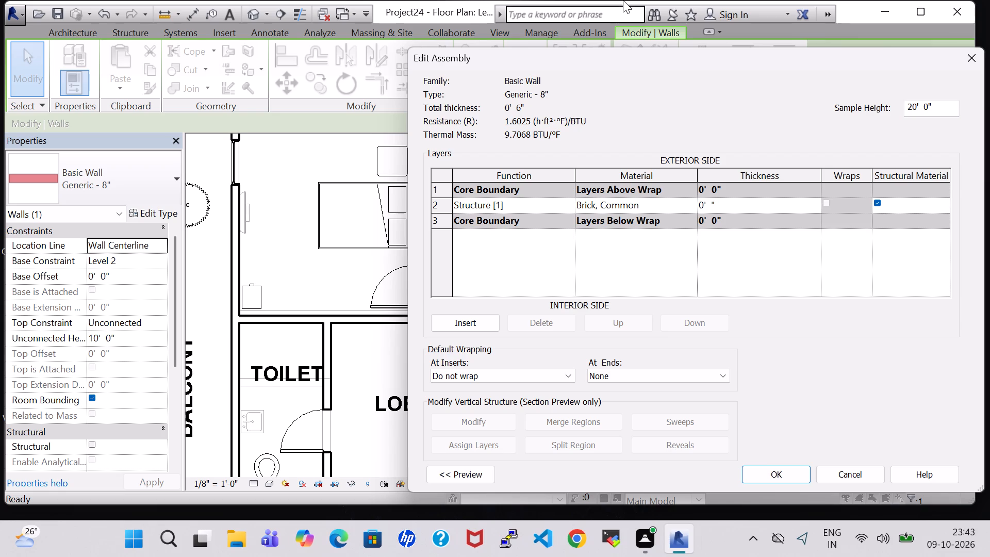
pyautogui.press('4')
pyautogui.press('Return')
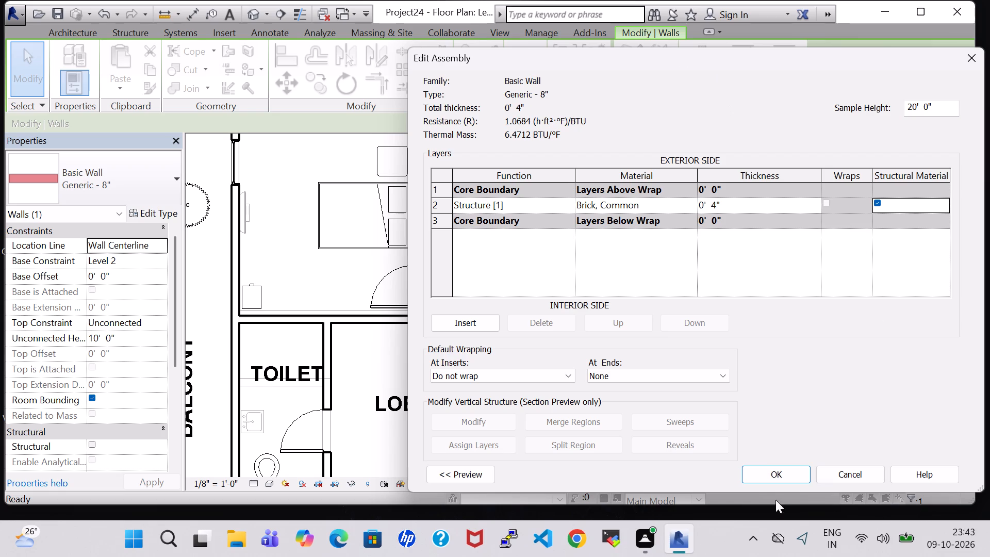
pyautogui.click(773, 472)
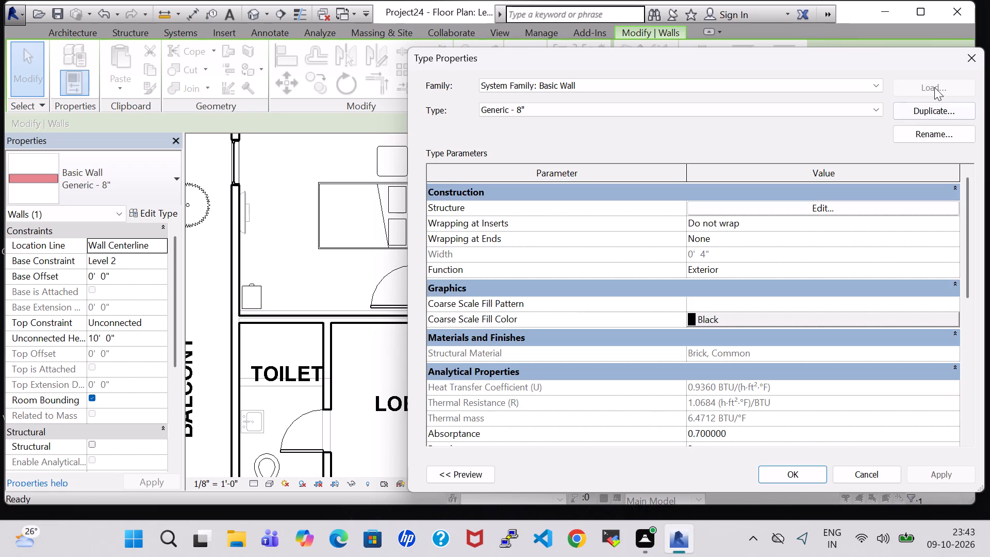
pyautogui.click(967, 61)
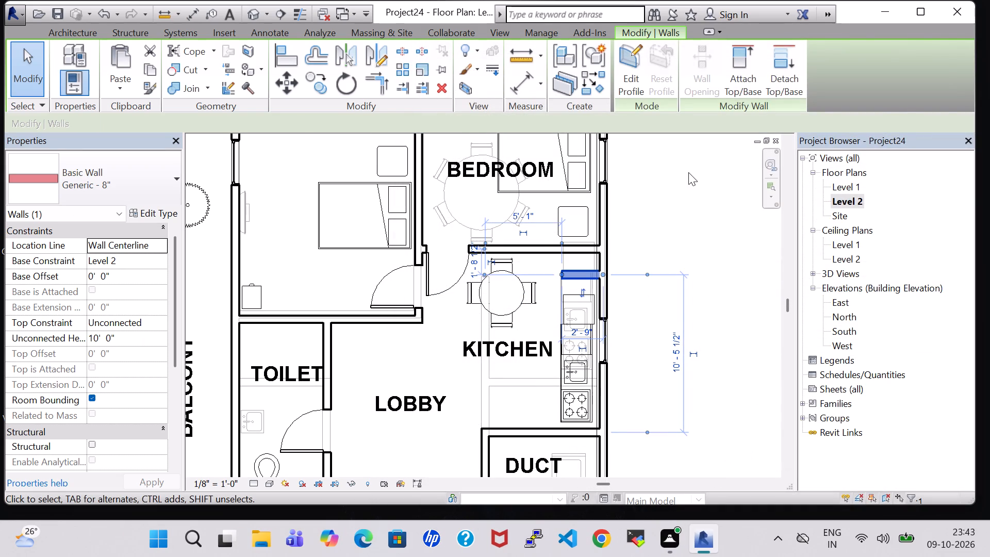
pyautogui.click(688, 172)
# Set the Brick, Common structure layer of the short kitchen wall's Generic - 8" type to 0' 4" and apply the type change.
pyautogui.click(571, 280)
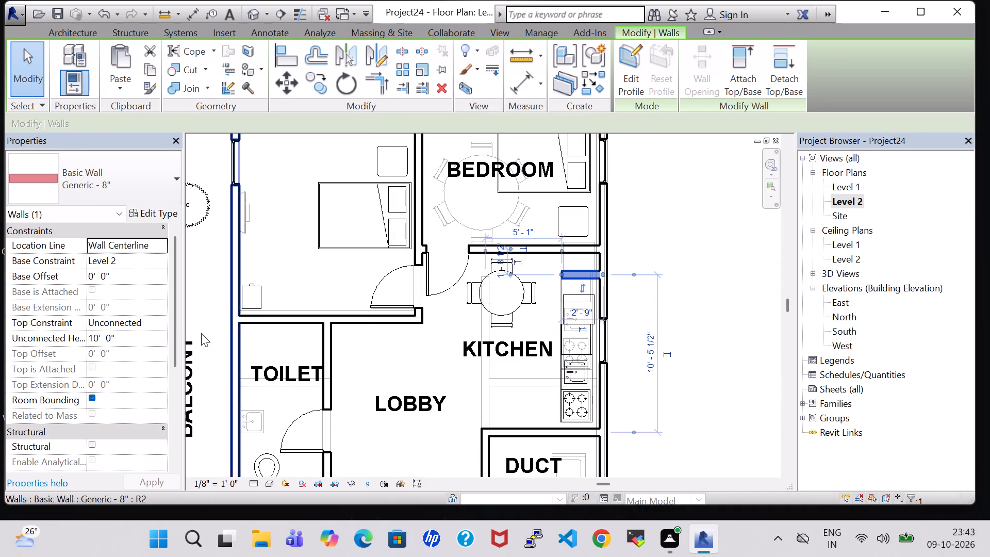
pyautogui.click(151, 214)
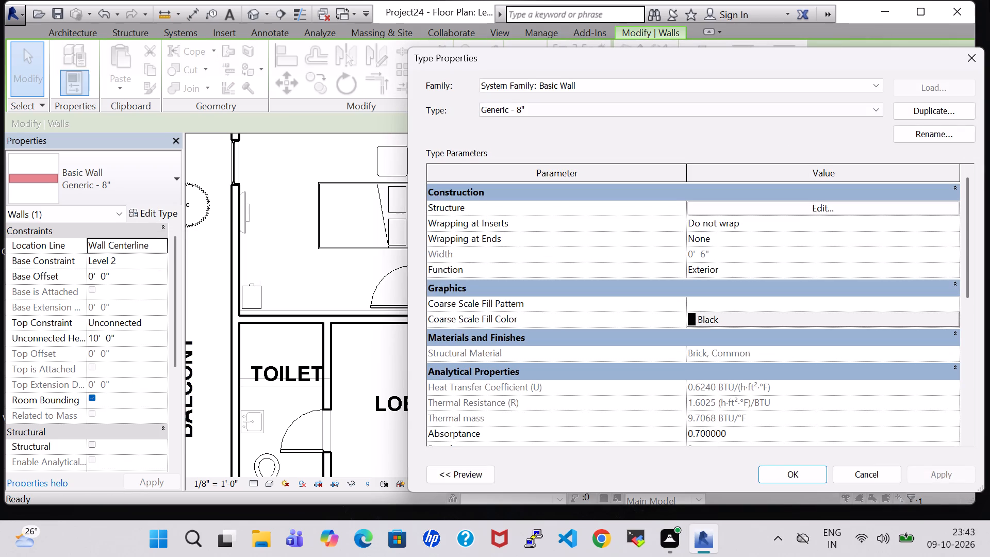
pyautogui.click(824, 207)
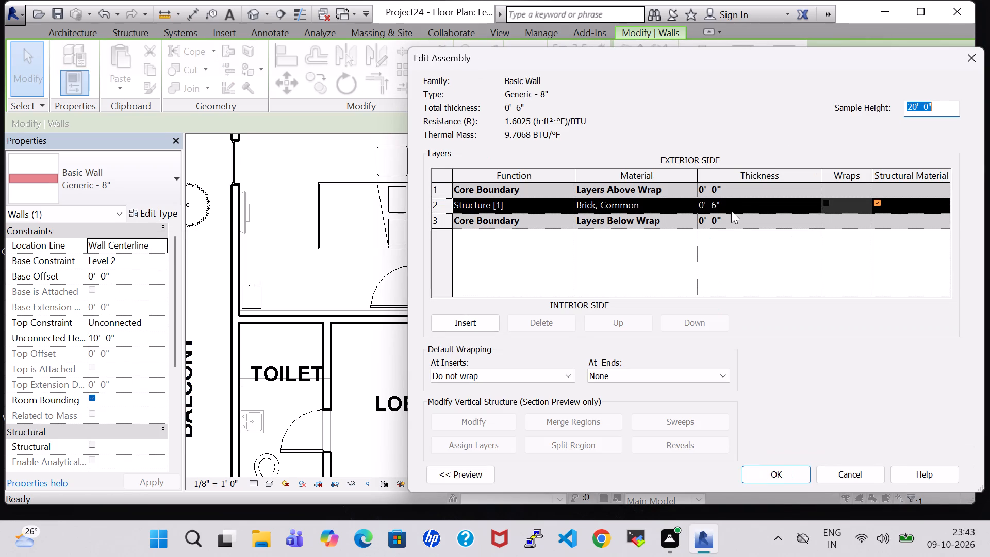
pyautogui.click(717, 205)
pyautogui.press('BackSpace')
pyautogui.press('4')
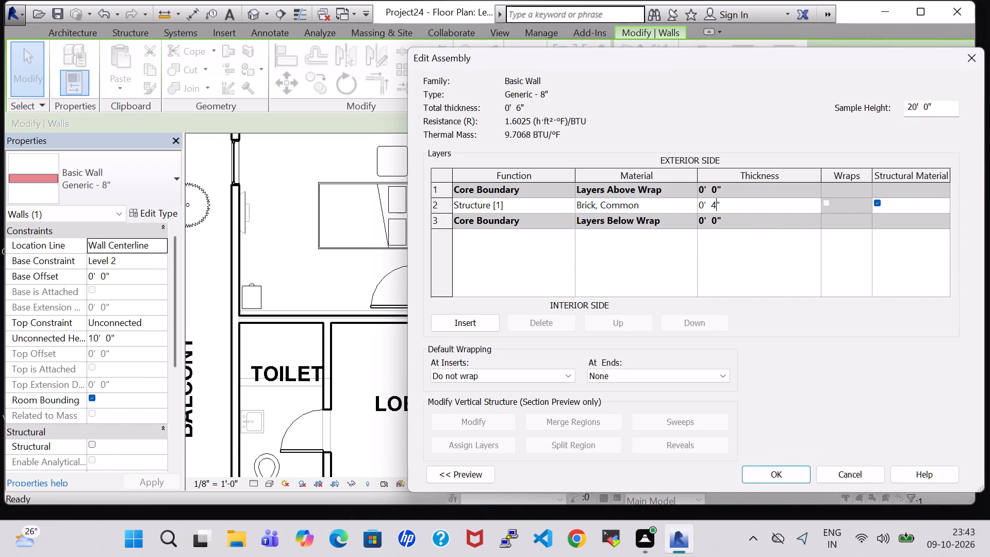
pyautogui.click(792, 476)
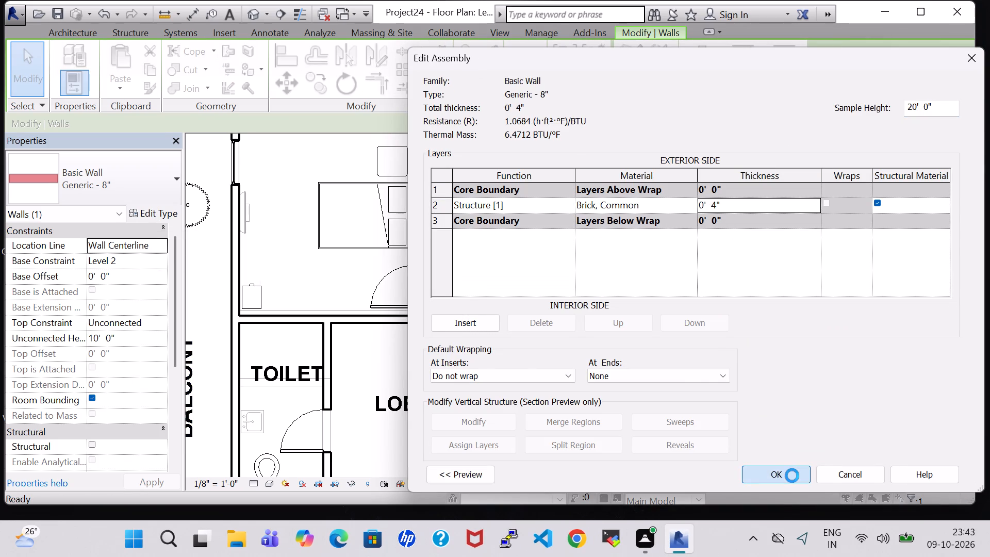
pyautogui.click(792, 476)
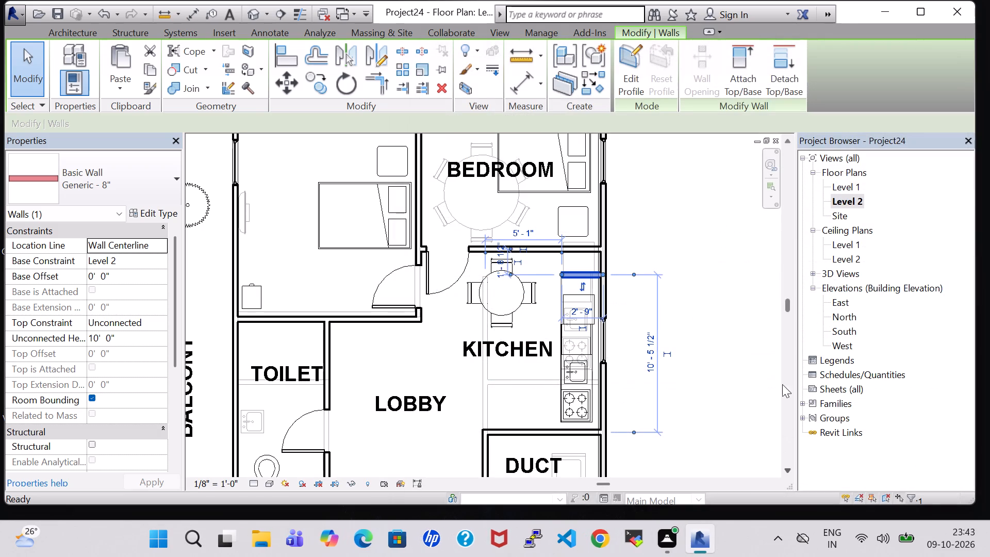
pyautogui.click(730, 259)
# Review the type properties of the short kitchen wall.
pyautogui.click(577, 280)
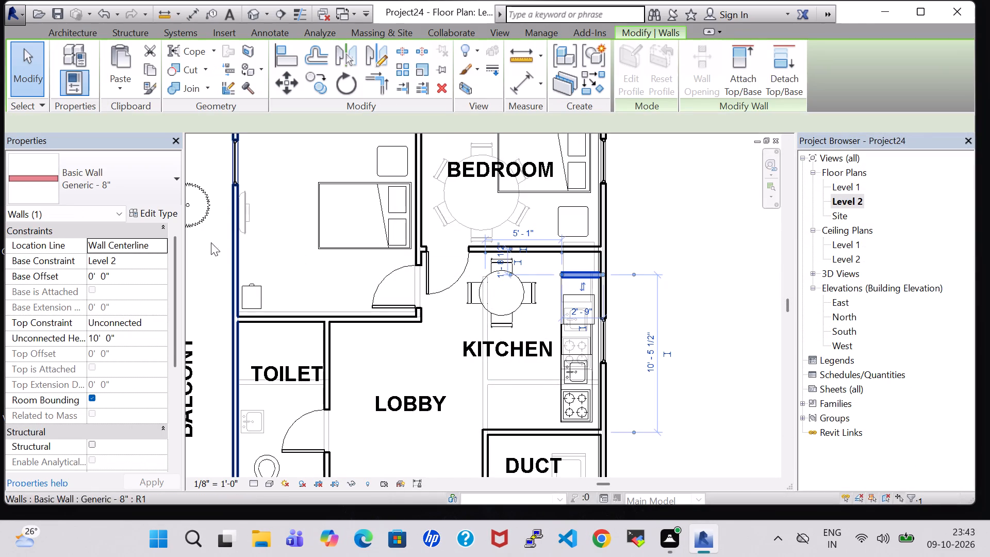
pyautogui.click(148, 212)
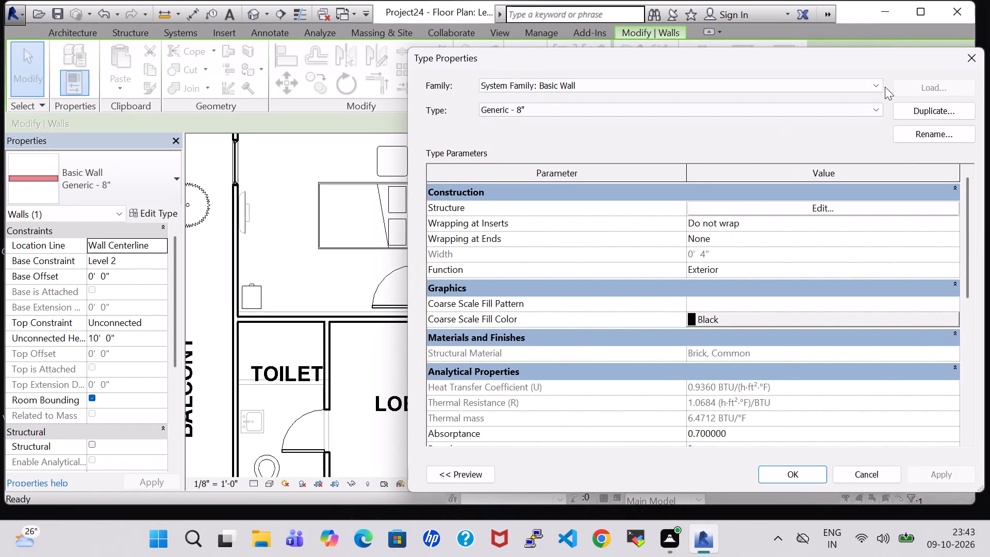
pyautogui.click(966, 52)
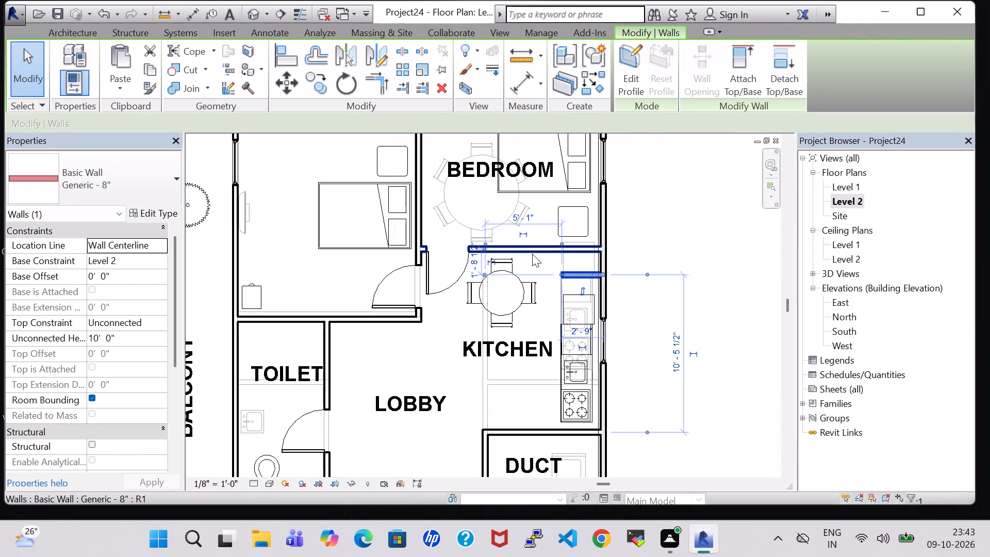
# Set the Brick, Common structure layer of the bedroom–kitchen wall's Generic - 8" type to 0' 6" and apply the type change.
pyautogui.click(532, 252)
pyautogui.click(150, 210)
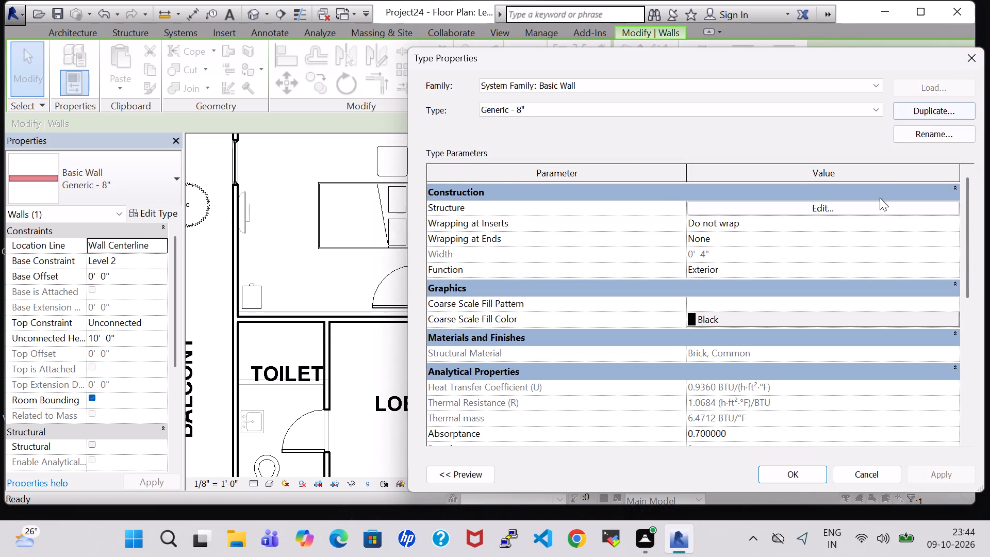
pyautogui.click(856, 211)
pyautogui.click(714, 208)
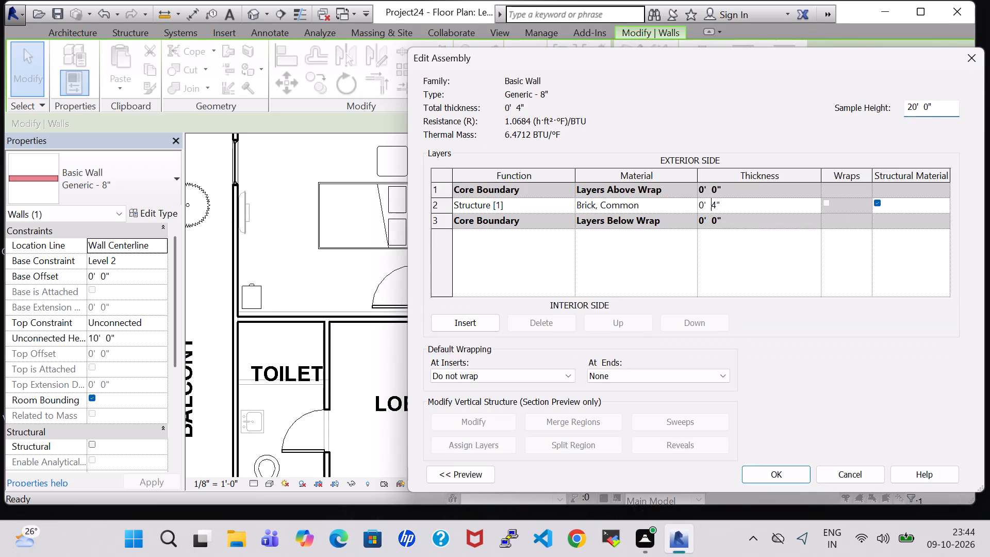
pyautogui.press('Right')
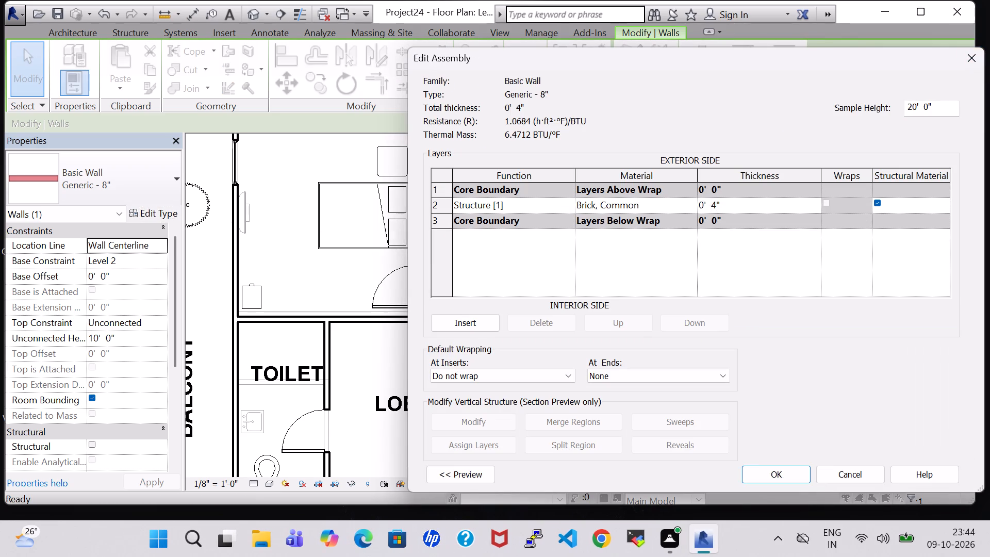
pyautogui.press('BackSpace')
pyautogui.press('6')
pyautogui.click(768, 473)
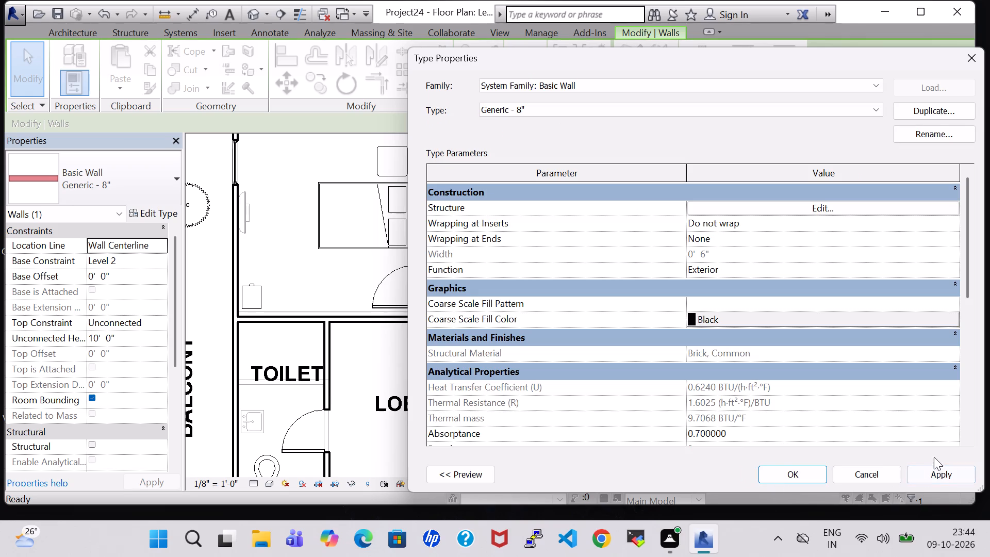
pyautogui.click(945, 476)
pyautogui.click(779, 485)
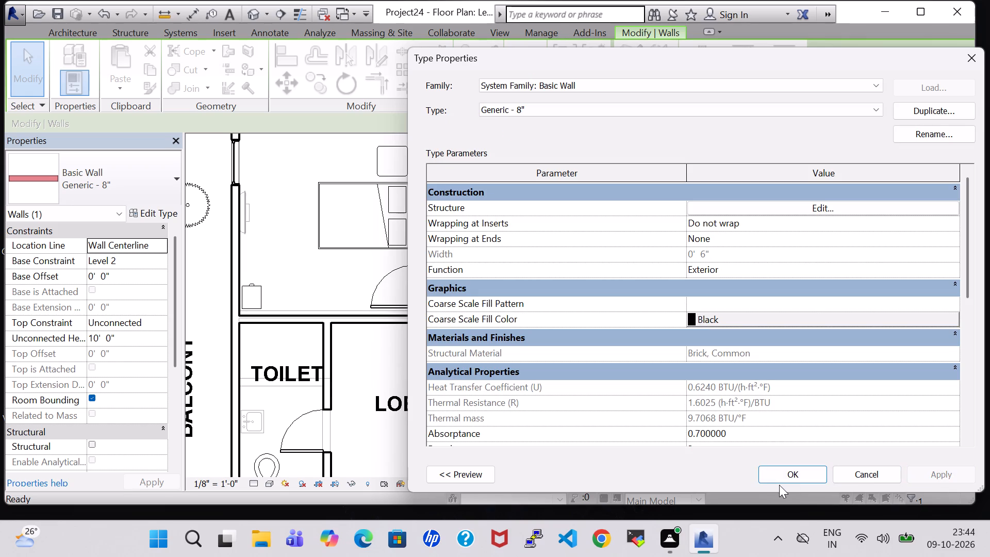
pyautogui.click(779, 483)
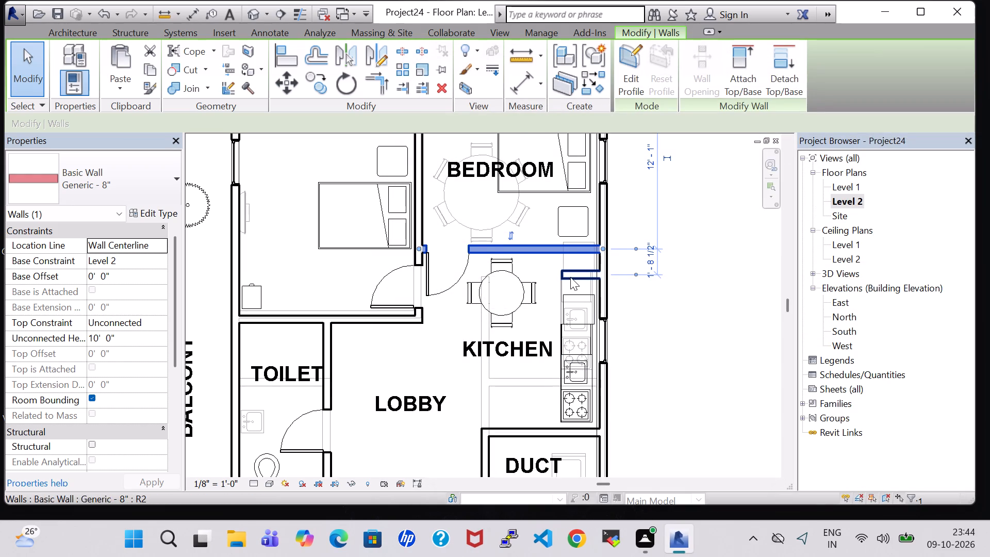
# Duplicate the short kitchen wall's Generic - 8" type under the name Generic - 4".
pyautogui.click(570, 277)
pyautogui.click(166, 217)
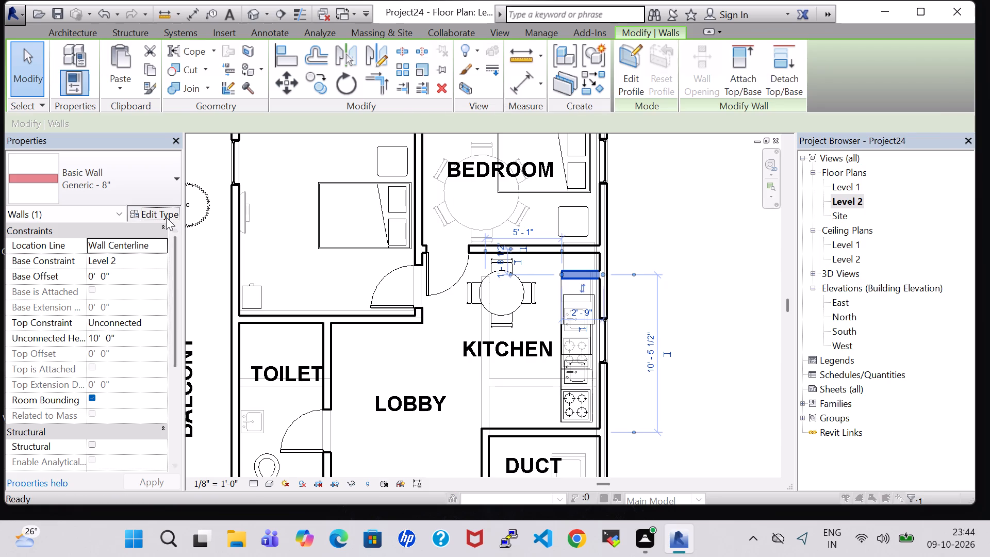
pyautogui.click(932, 112)
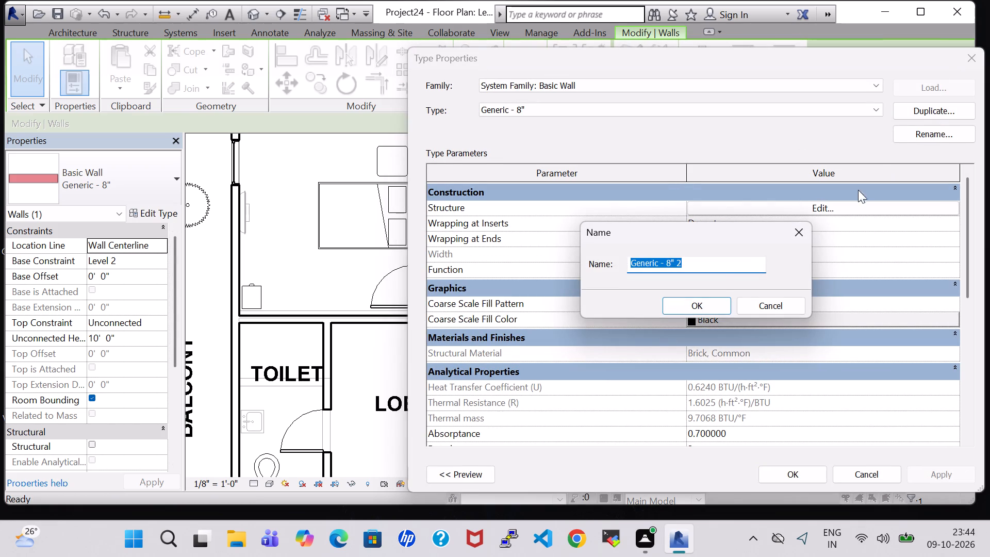
pyautogui.click(707, 262)
pyautogui.press('BackSpace')
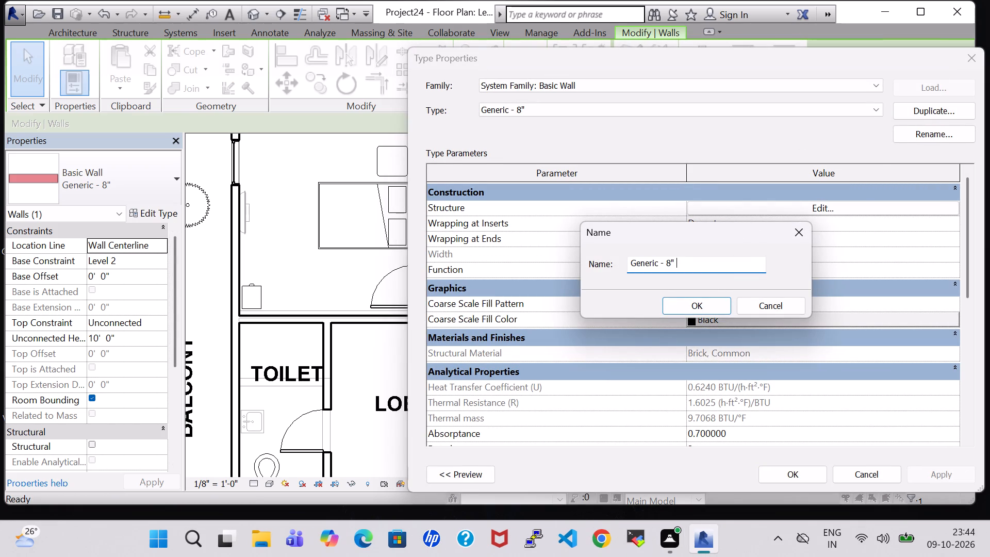
pyautogui.press('BackSpace')
pyautogui.press('BackSpace')
pyautogui.press('BackSpace')
pyautogui.press('4')
pyautogui.hotkey('shift', '"')
pyautogui.press('Return')
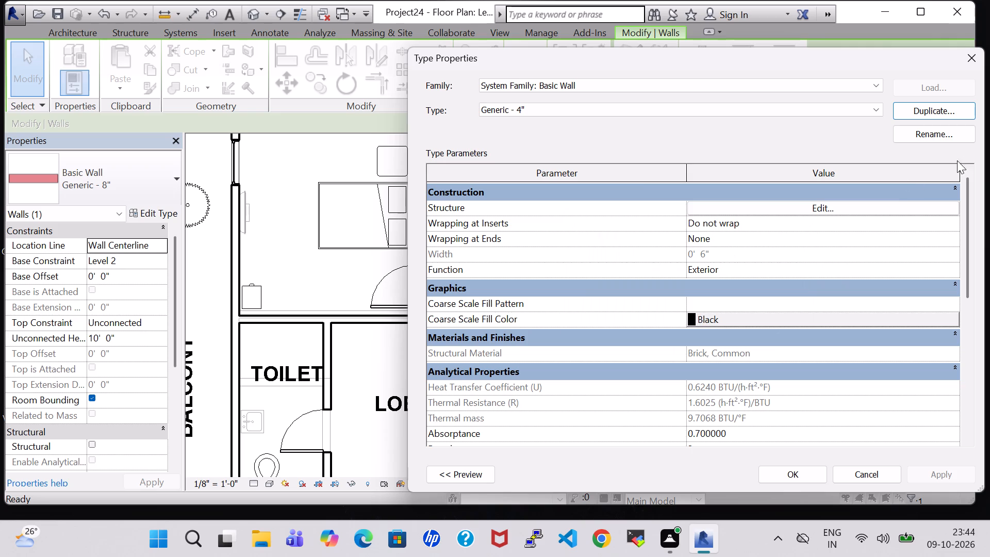
# Set the Brick, Common structure layer of the Generic - 4" wall type to 0' 4" thick.
pyautogui.click(817, 209)
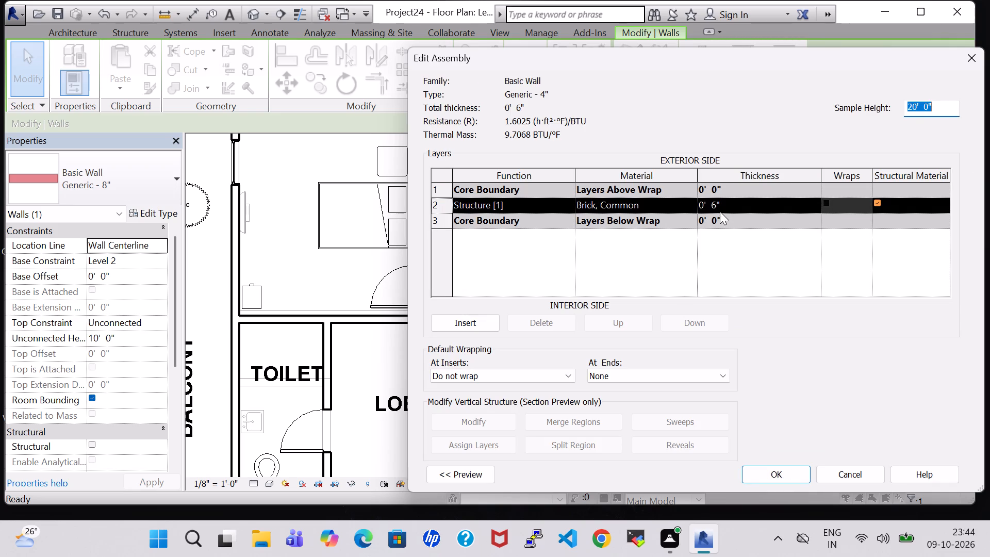
pyautogui.click(720, 208)
pyautogui.press('Left')
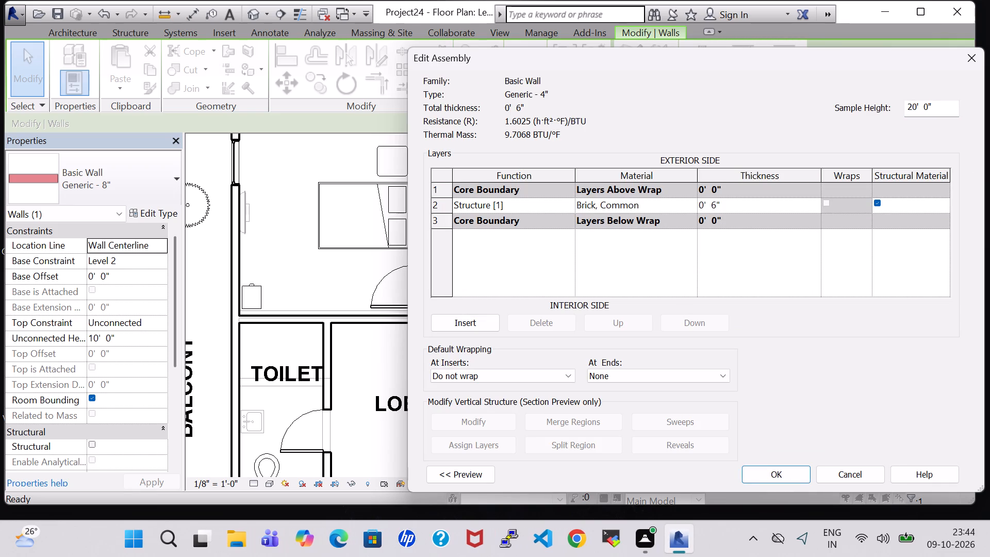
pyautogui.press('BackSpace')
pyautogui.press('4')
pyautogui.press('Return')
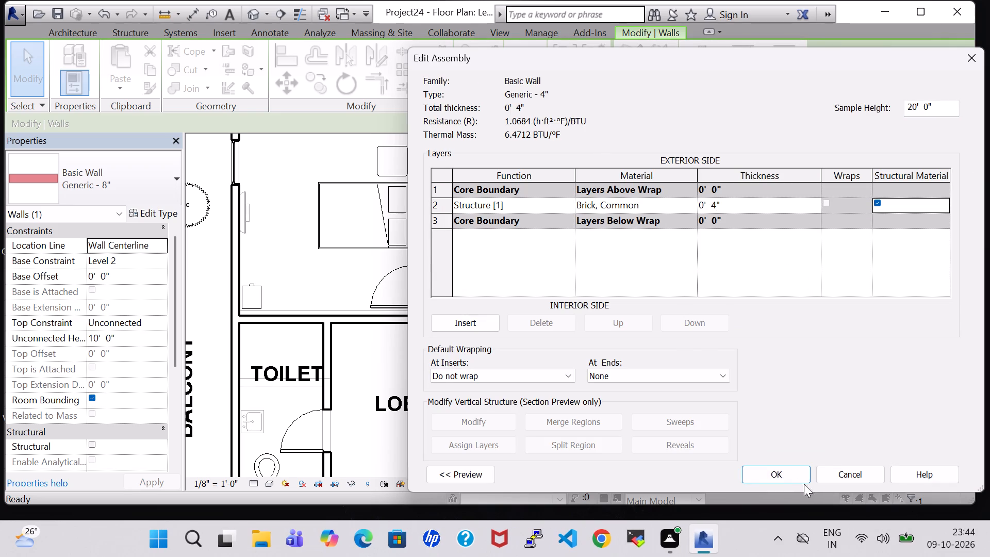
pyautogui.click(791, 475)
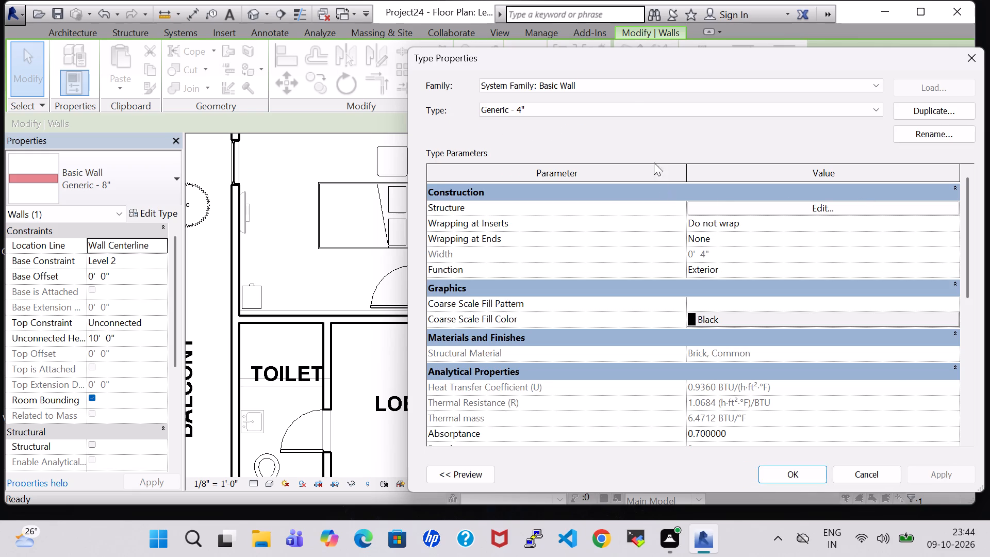
# Duplicate the Generic - 4" type as WALL 4" and assign it to the short kitchen wall.
pyautogui.click(957, 112)
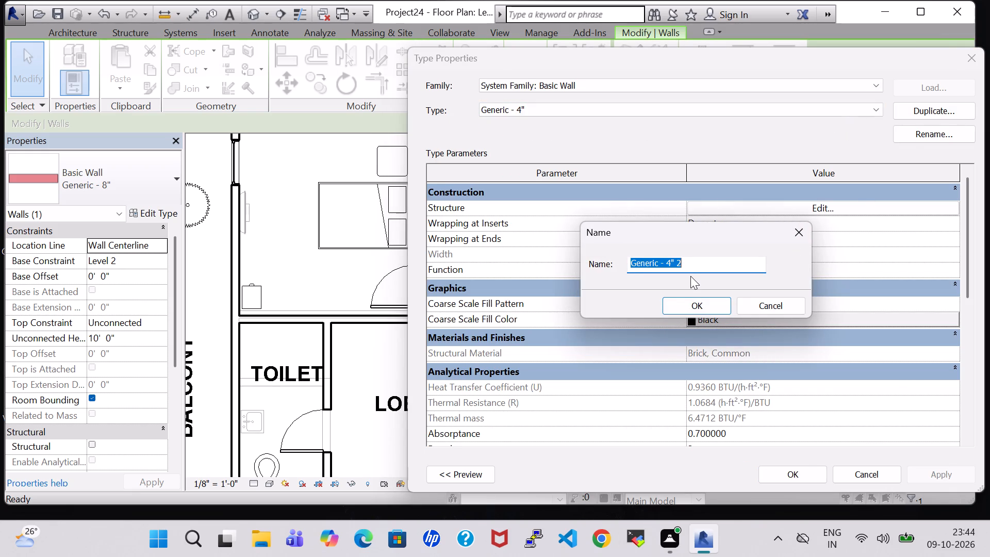
pyautogui.press('BackSpace')
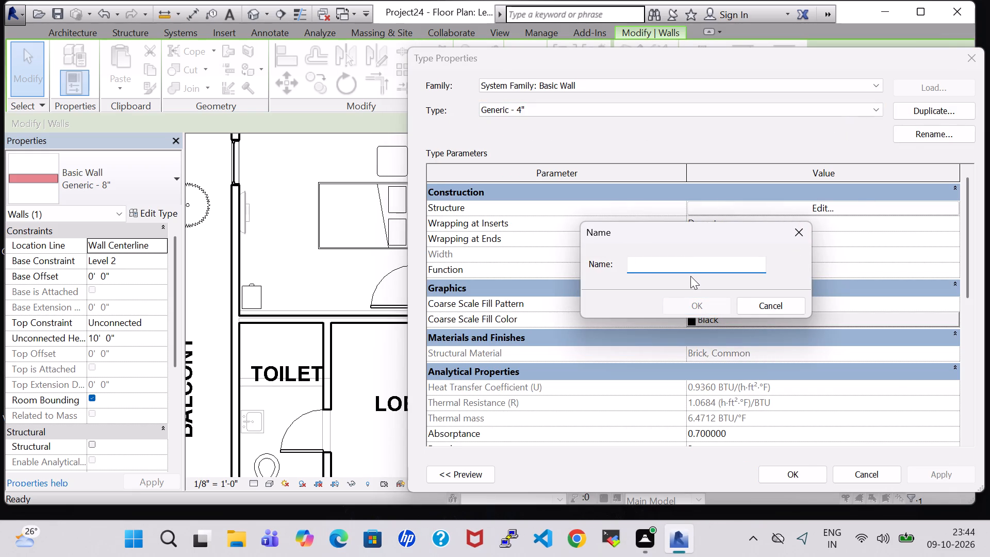
pyautogui.write('WQLL')
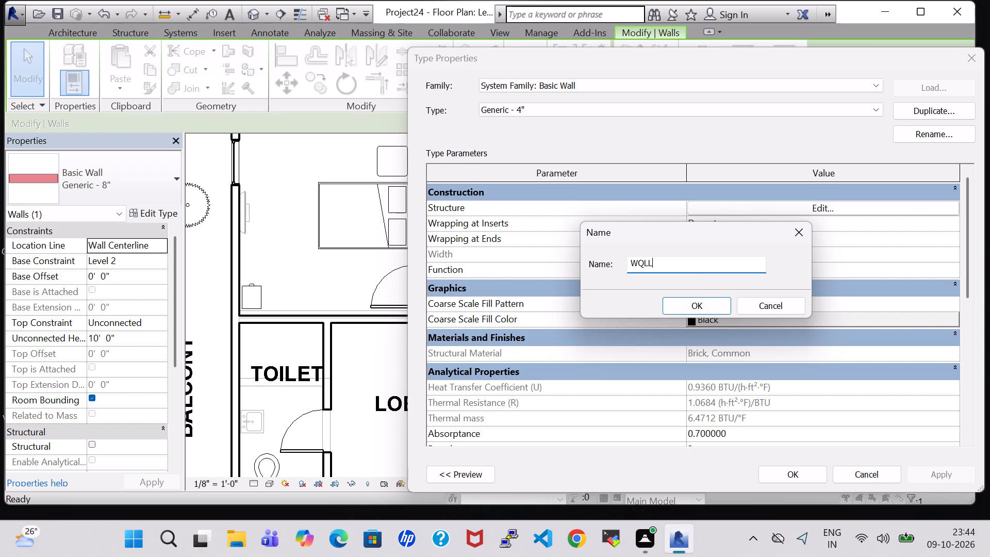
pyautogui.press('space')
pyautogui.press('BackSpace')
pyautogui.press('BackSpace')
pyautogui.press('BackSpace')
pyautogui.press('BackSpace')
pyautogui.write('ALL 4"')
pyautogui.click(704, 299)
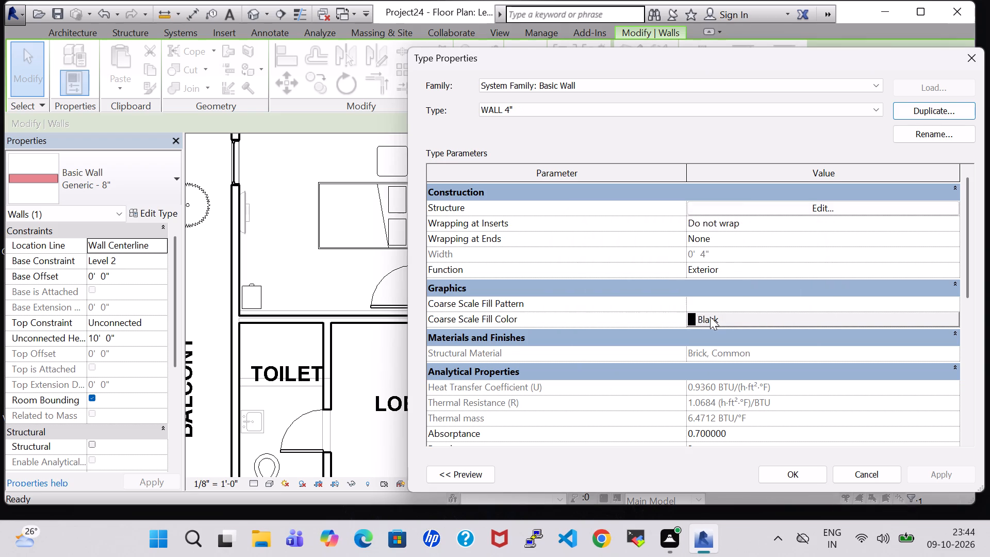
pyautogui.click(806, 476)
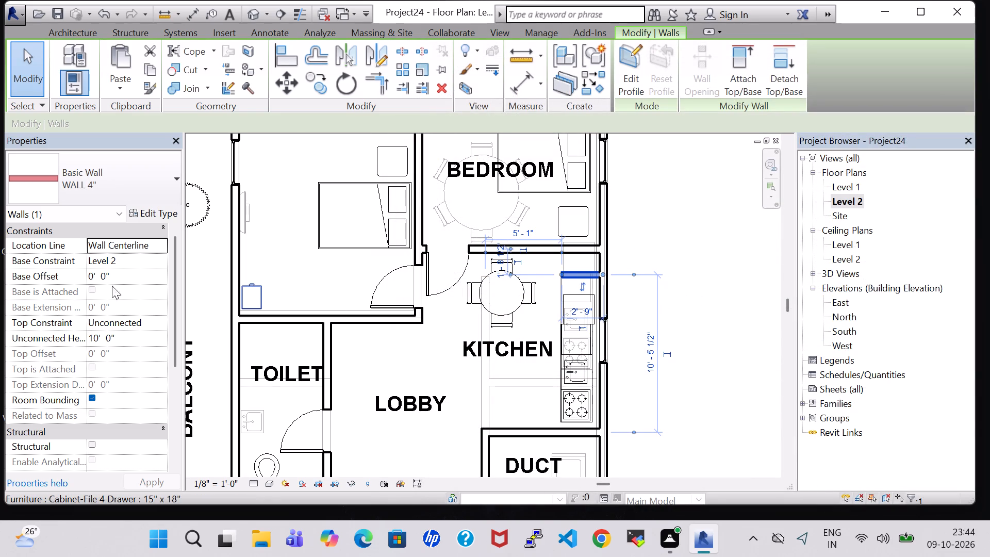
# Set the sample height in the WALL 4" type's assembly to 10' 0" for the short kitchen wall.
pyautogui.click(145, 212)
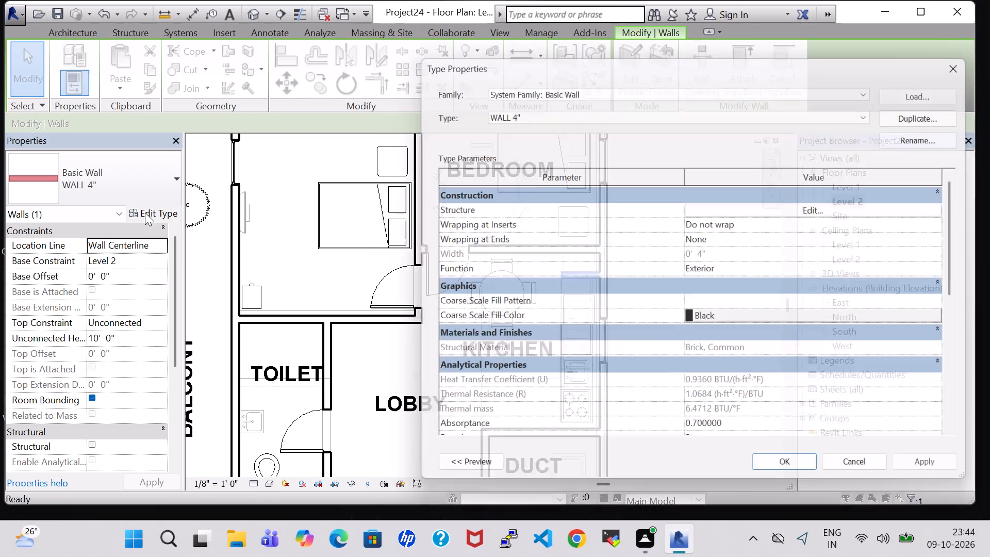
pyautogui.click(706, 257)
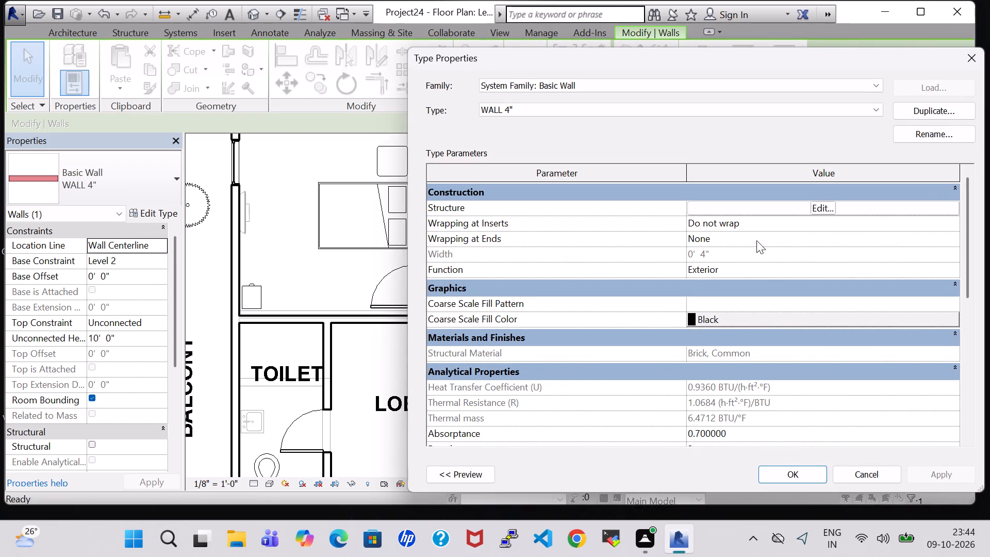
pyautogui.click(820, 208)
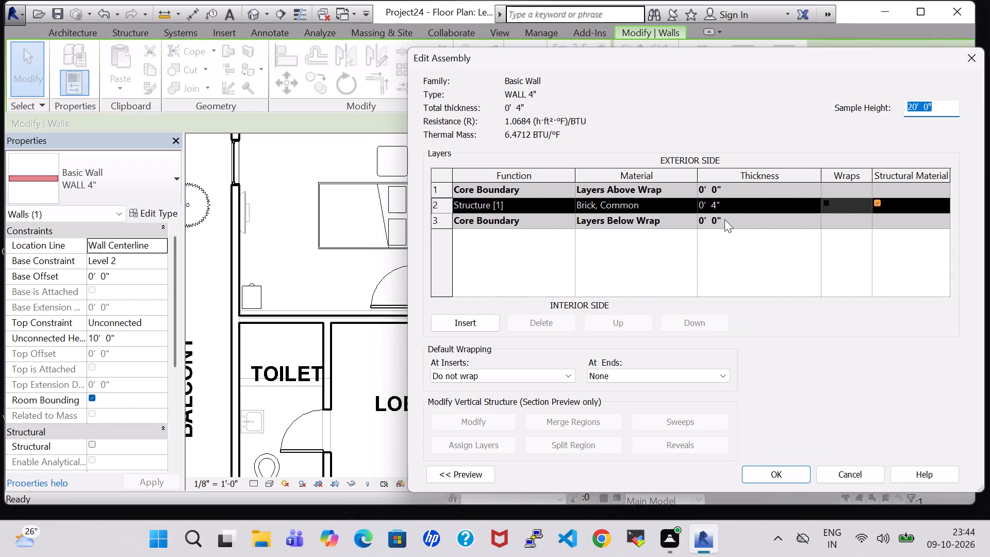
pyautogui.click(916, 111)
pyautogui.press('Left')
pyautogui.press('BackSpace')
pyautogui.press('1')
pyautogui.click(777, 472)
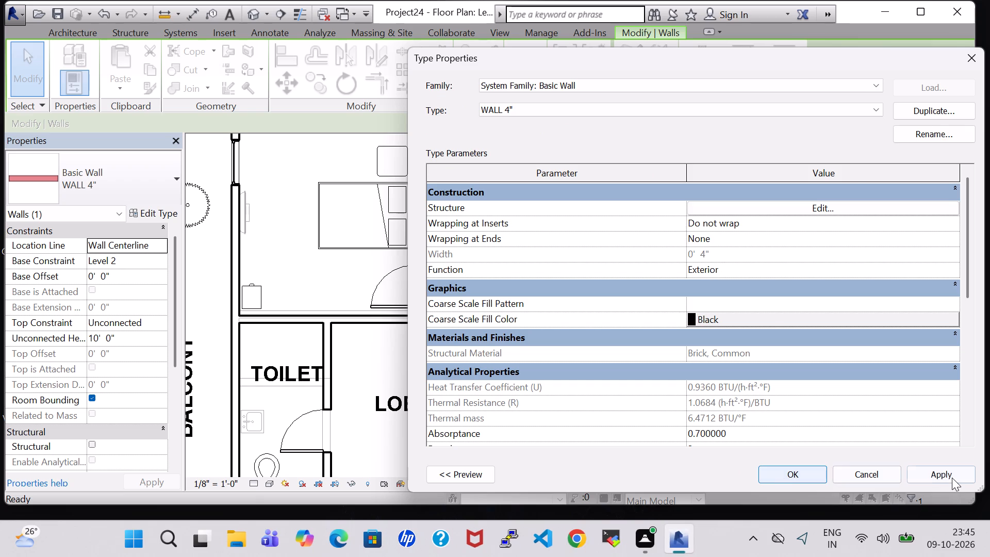
pyautogui.click(952, 478)
pyautogui.click(781, 479)
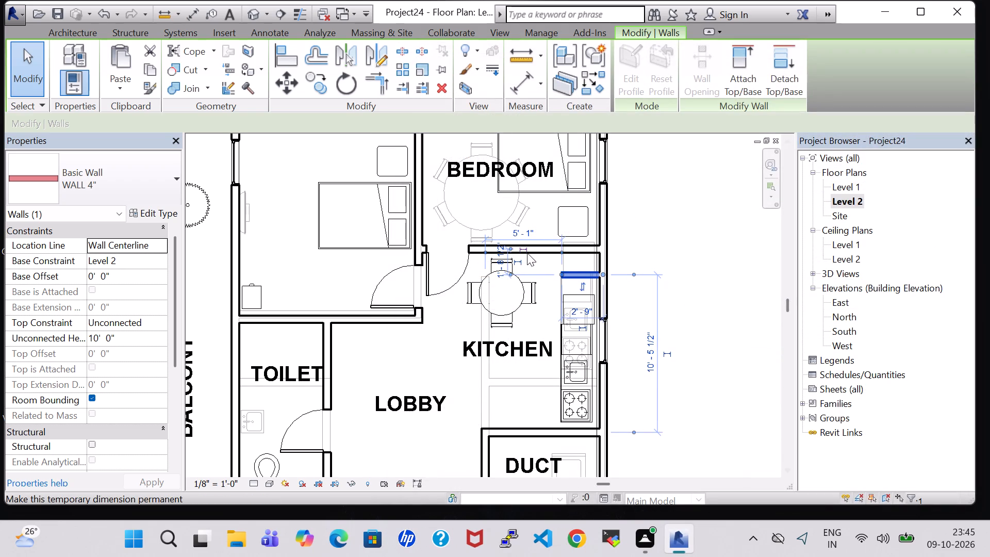
pyautogui.click(658, 239)
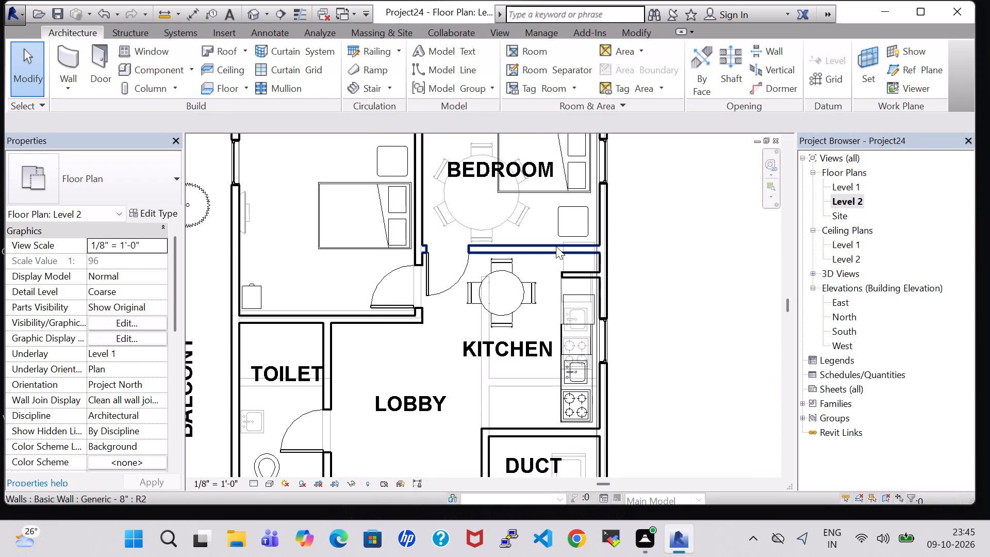
# Review the type properties of the wall between the bedroom and the kitchen.
pyautogui.click(556, 246)
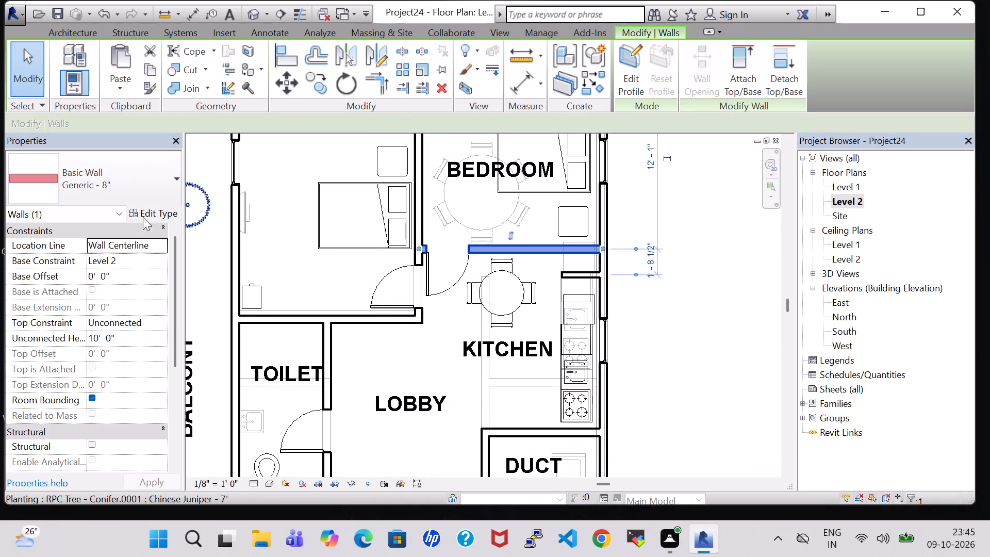
pyautogui.click(143, 217)
pyautogui.click(981, 53)
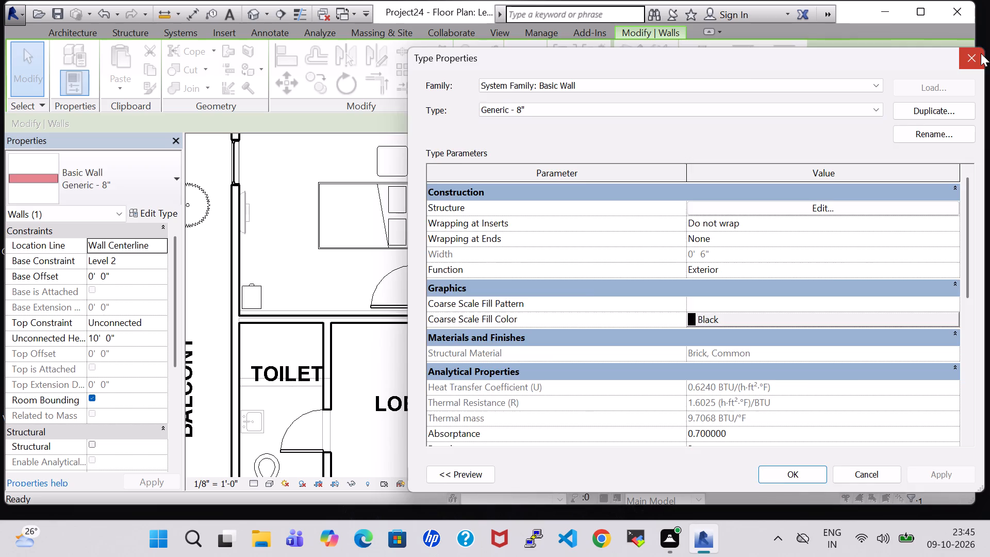
pyautogui.click(576, 272)
pyautogui.click(689, 315)
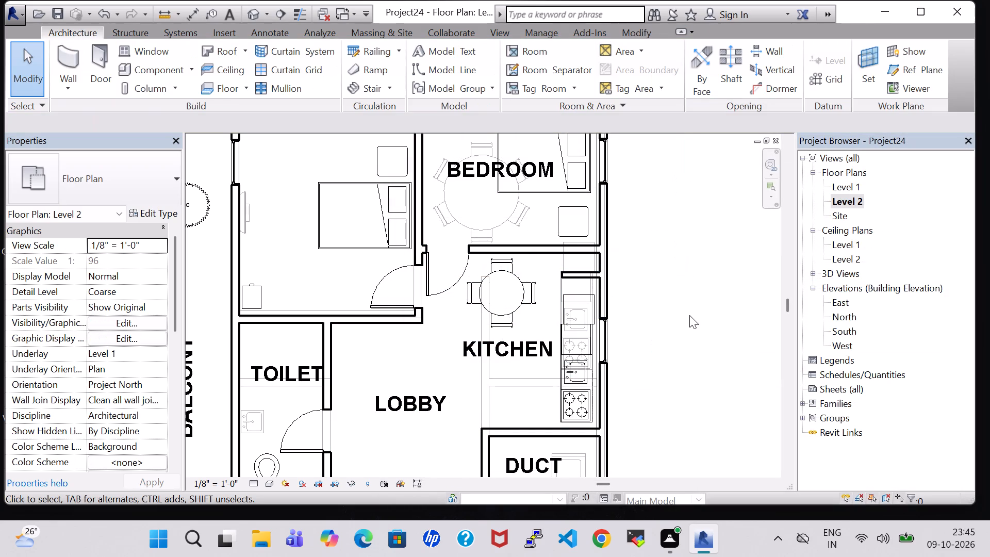
# Place a tagged room at the short wall beside the kitchen counter on Level 2.
pyautogui.click(529, 55)
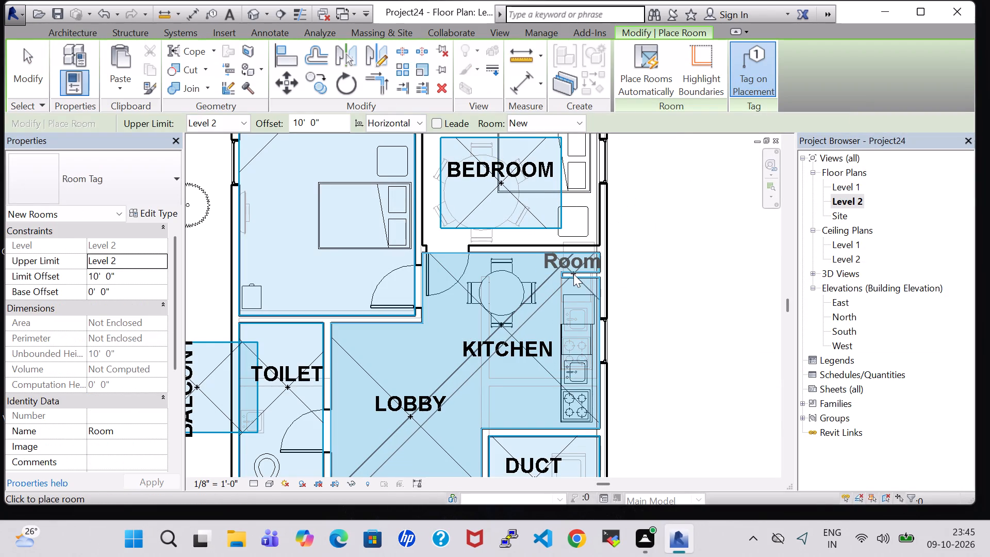
pyautogui.scroll(7, 569, 275)
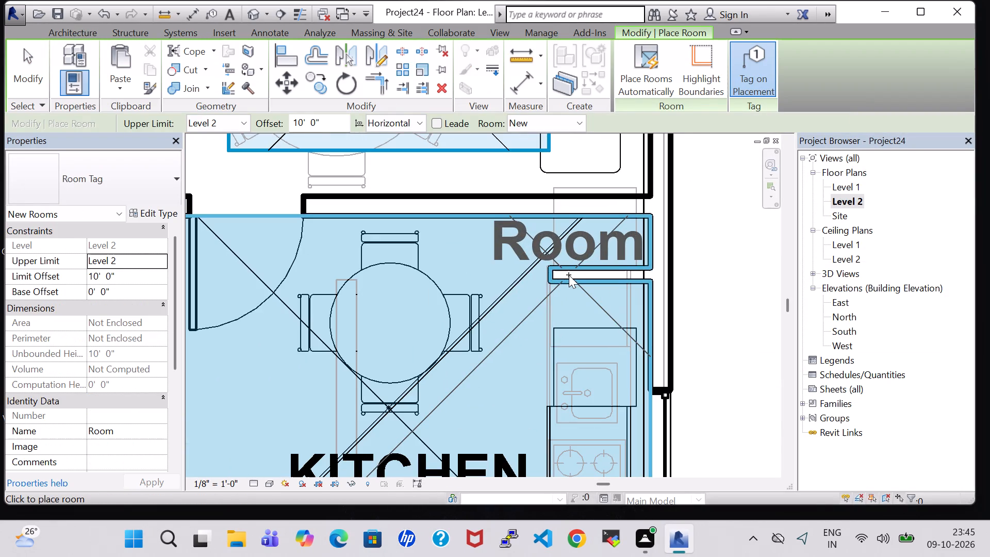
pyautogui.click(569, 275)
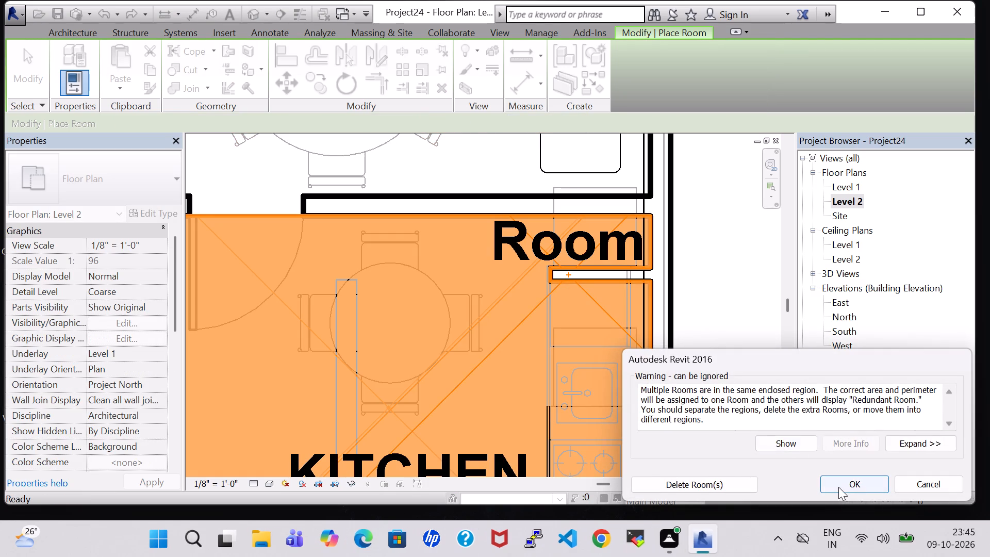
pyautogui.click(838, 487)
pyautogui.press('Escape')
pyautogui.press('Escape')
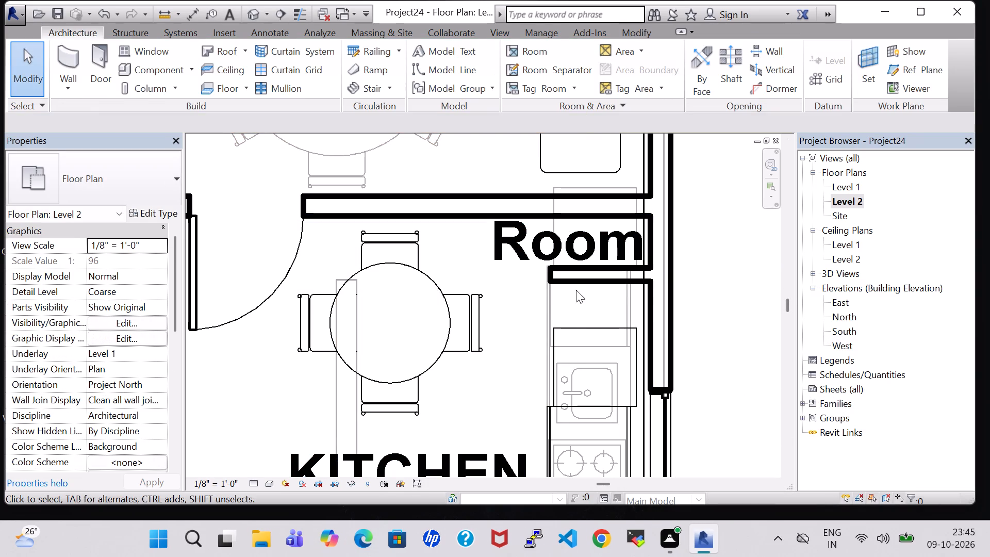
# Rename the new room tag above the kitchen counter as PUJA.
pyautogui.tripleClick(571, 249)
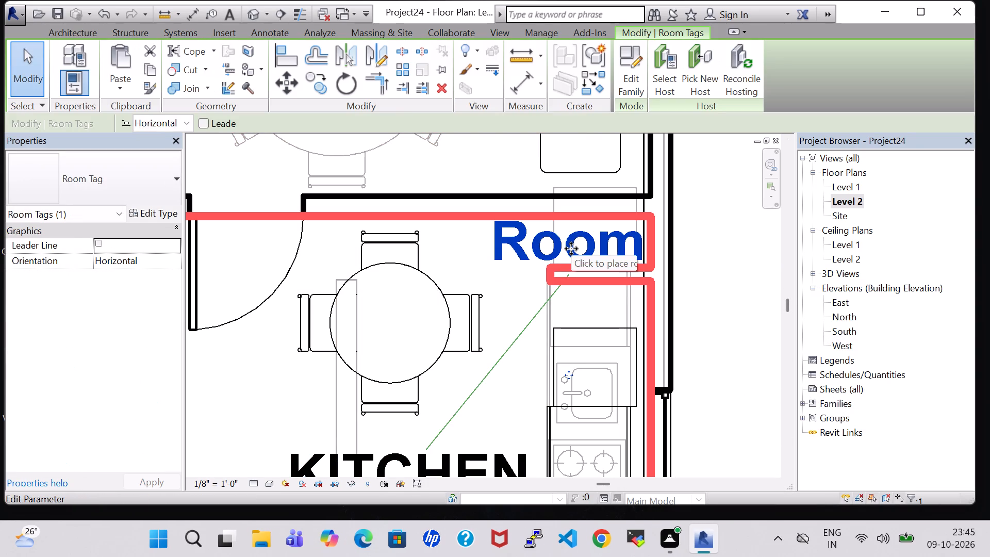
pyautogui.click(571, 249)
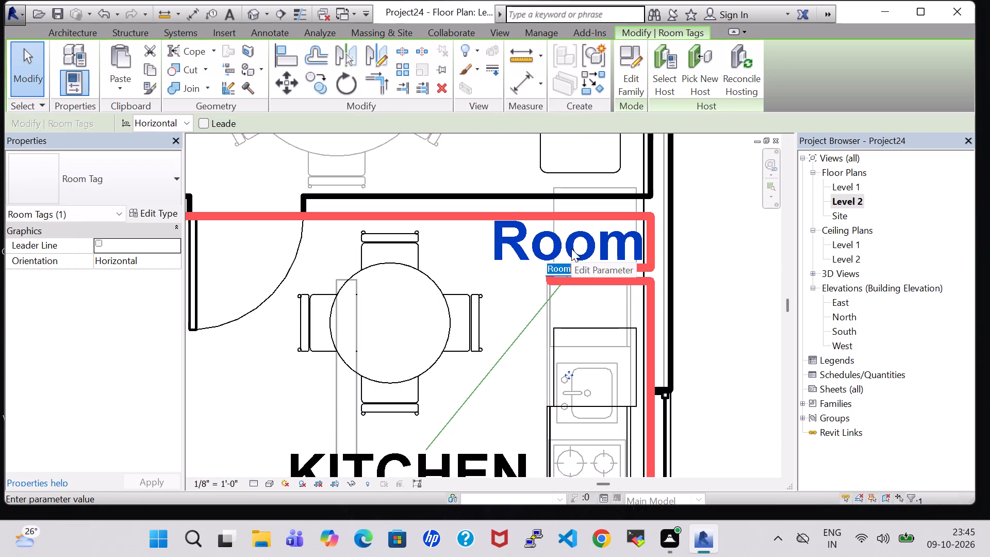
pyautogui.press('BackSpace')
pyautogui.write('PUJA')
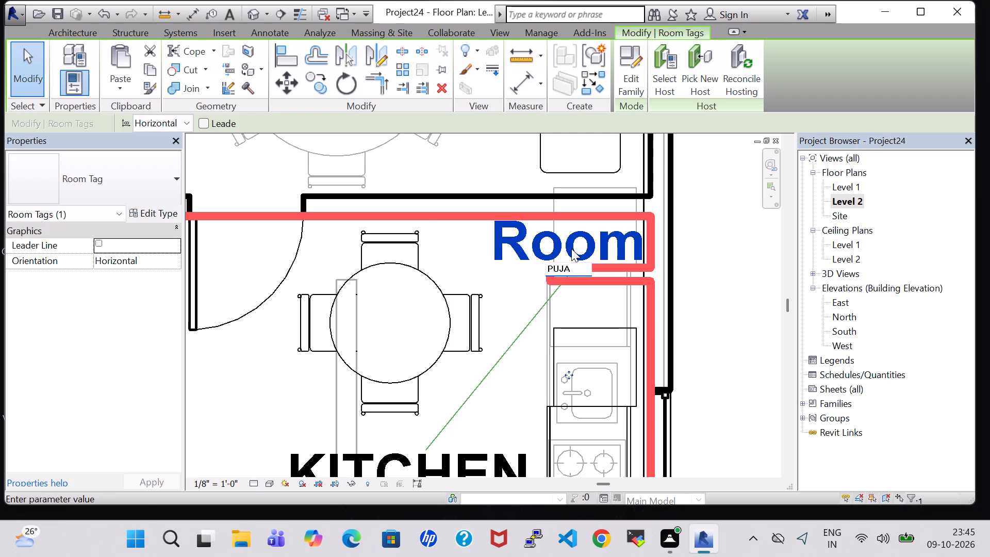
pyautogui.press('Return')
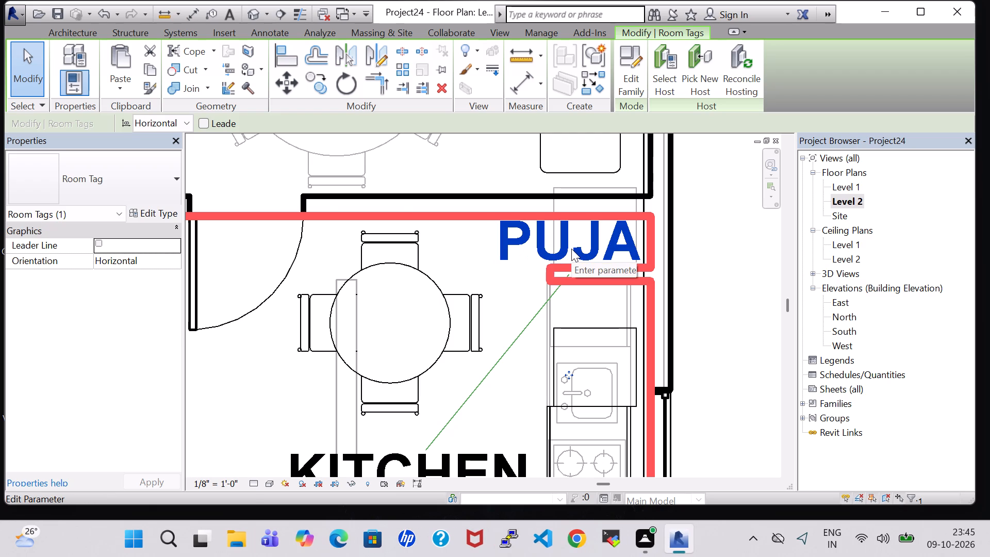
pyautogui.scroll(-15, 571, 249)
pyautogui.click(638, 268)
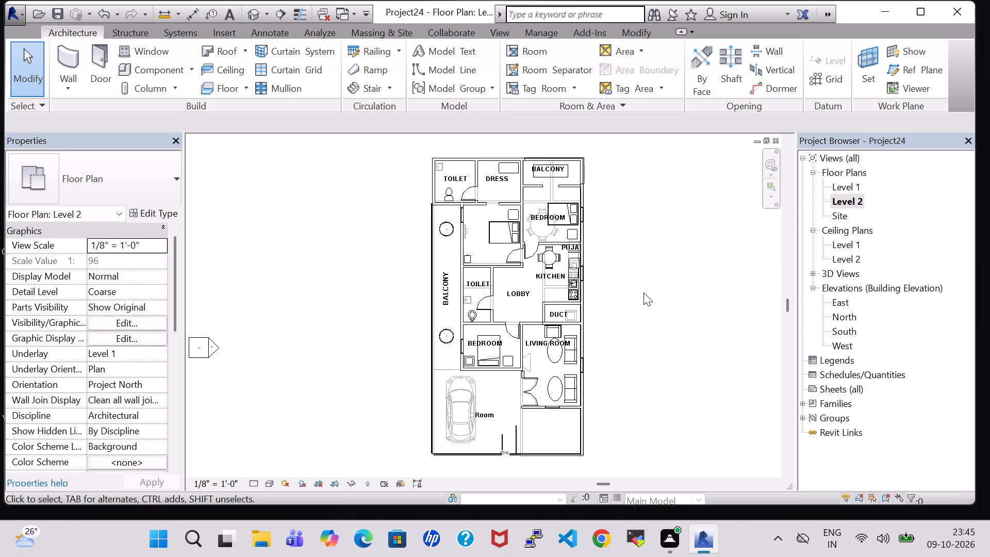
# Examine the Level 2 kitchen, lobby, living room and surrounding walls in the 3D view.
pyautogui.scroll(6, 643, 292)
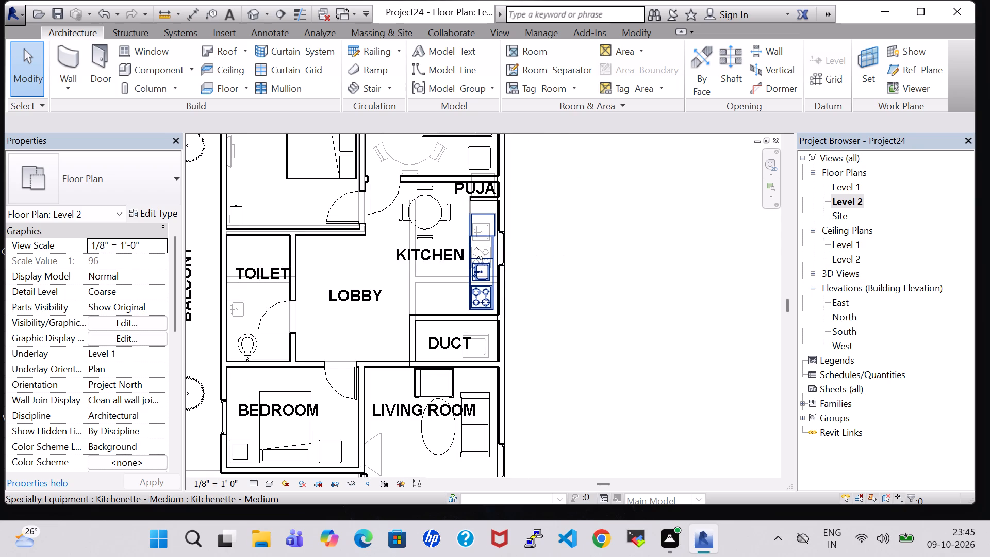
pyautogui.click(568, 238)
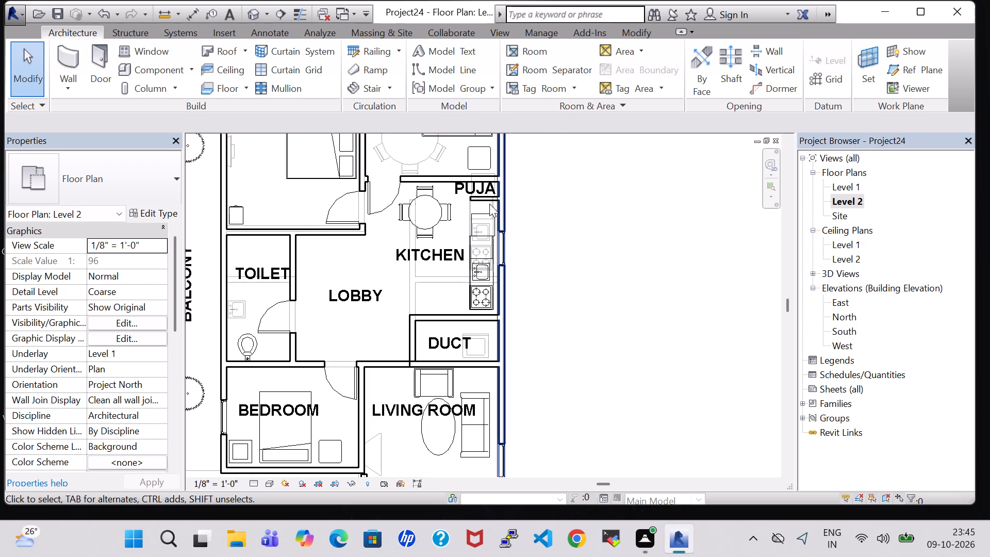
pyautogui.click(256, 8)
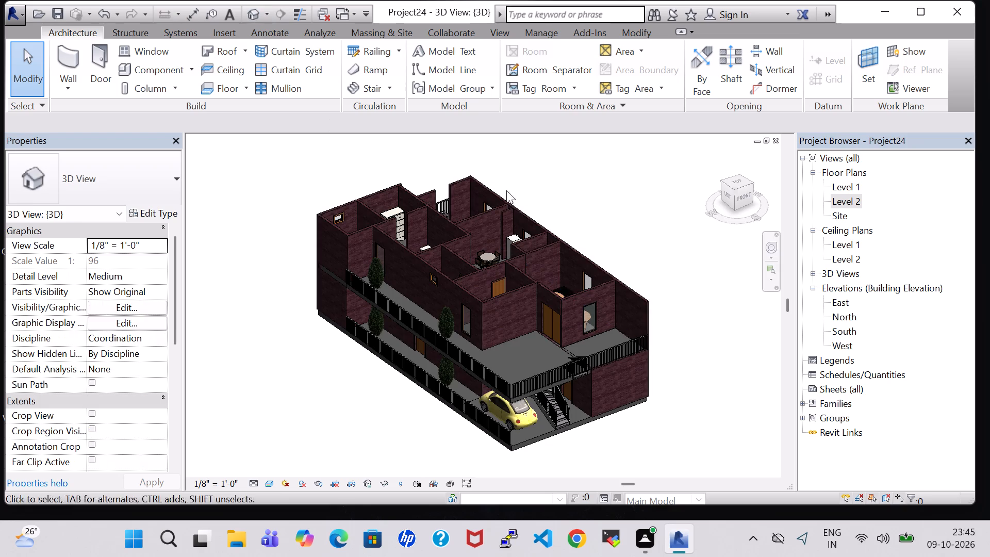
pyautogui.keyDown('shift'); pyautogui.moveTo(608, 216); pyautogui.dragTo(603, 244, button='middle'); pyautogui.keyUp('shift')
pyautogui.keyDown('shift'); pyautogui.scroll(1, 608, 216); pyautogui.keyUp('shift')
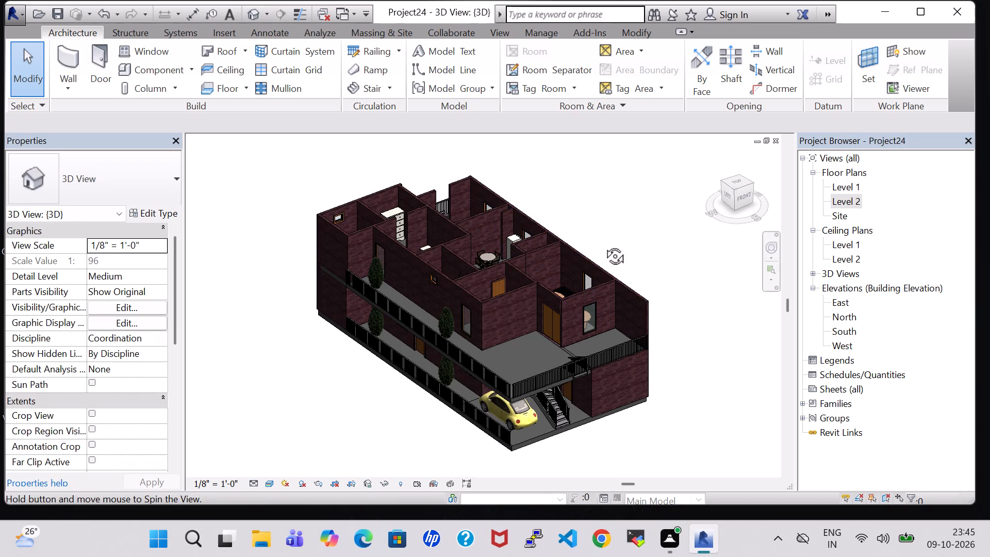
pyautogui.keyDown('shift'); pyautogui.moveTo(603, 244); pyautogui.dragTo(578, 347, button='middle'); pyautogui.keyUp('shift')
pyautogui.keyDown('shift'); pyautogui.middleClick(586, 255); pyautogui.keyUp('shift')
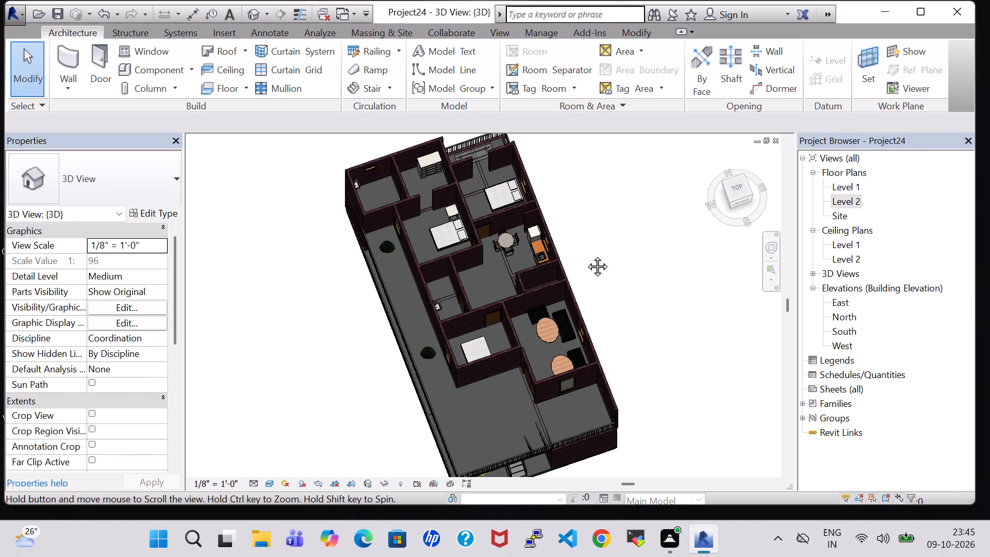
pyautogui.scroll(8, 586, 255)
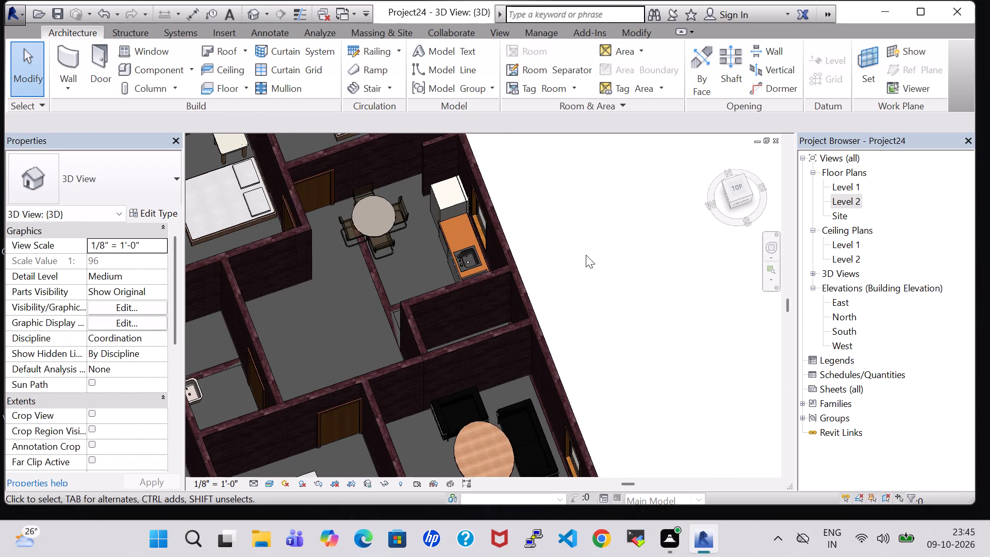
pyautogui.scroll(1, 586, 246)
pyautogui.keyDown('shift'); pyautogui.moveTo(586, 244); pyautogui.dragTo(618, 307, button='middle'); pyautogui.keyUp('shift')
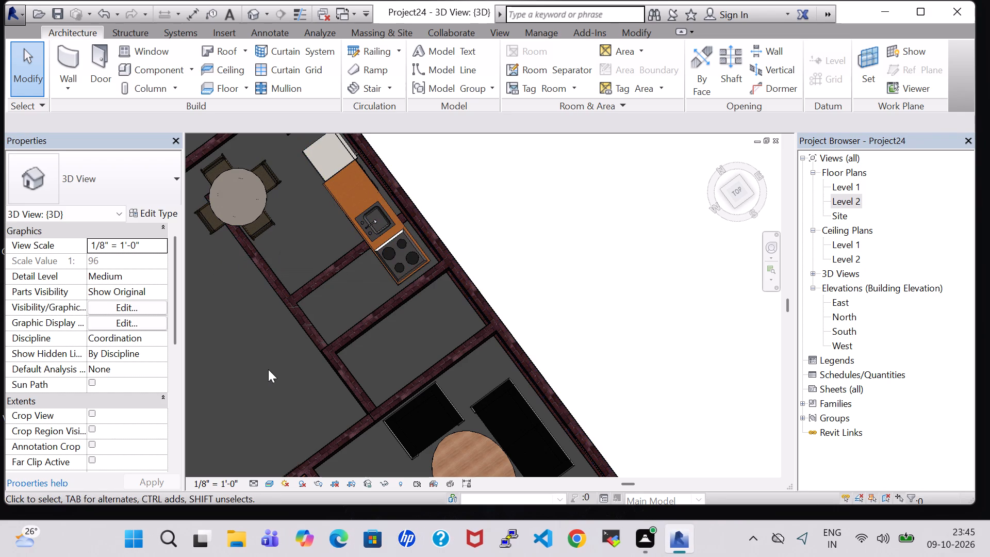
pyautogui.keyDown('shift'); pyautogui.moveTo(267, 371); pyautogui.dragTo(316, 282, button='middle'); pyautogui.keyUp('shift')
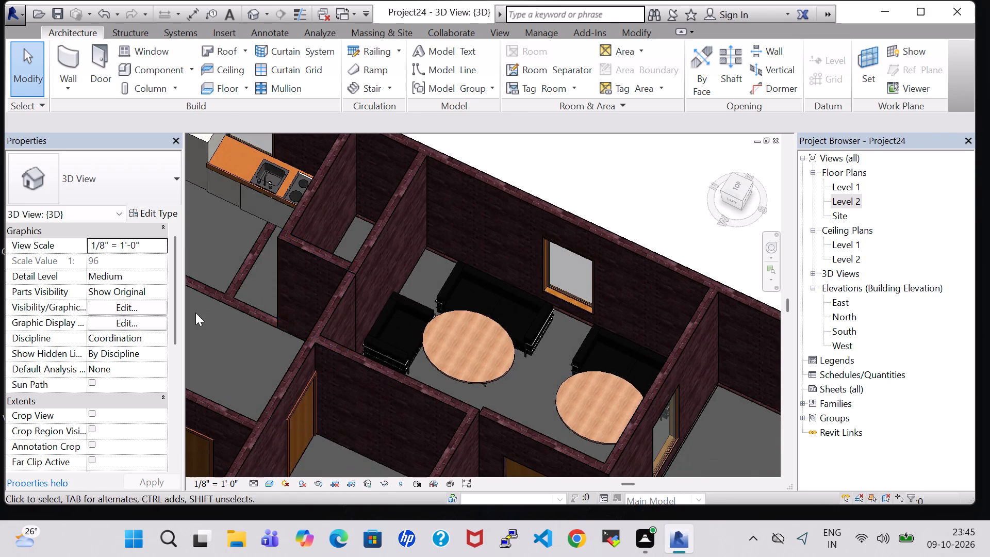
pyautogui.scroll(1, 195, 313)
pyautogui.keyDown('shift'); pyautogui.moveTo(195, 313); pyautogui.dragTo(280, 319, button='middle'); pyautogui.keyUp('shift')
pyautogui.moveTo(224, 354); pyautogui.dragTo(465, 300, button='middle')
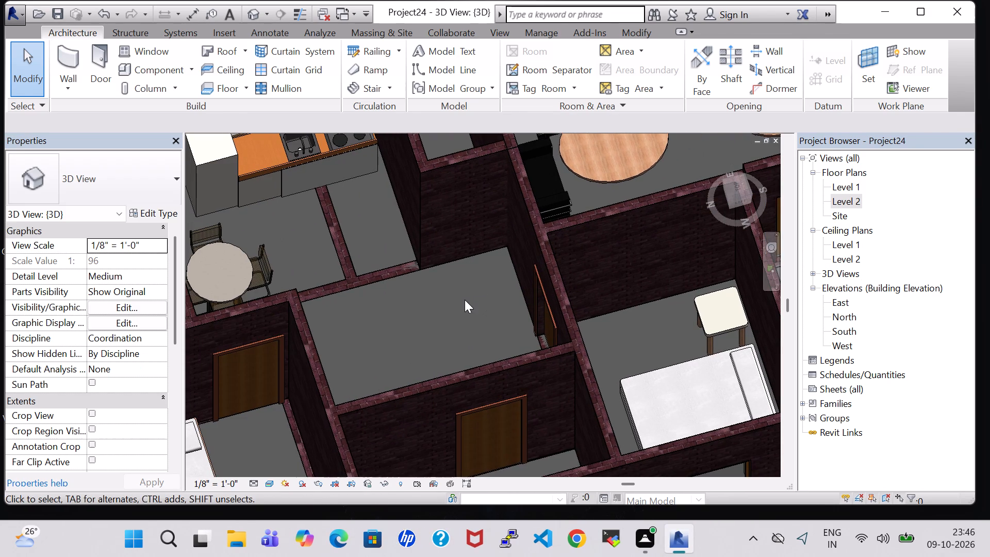
pyautogui.keyDown('shift'); pyautogui.moveTo(389, 317); pyautogui.dragTo(332, 281, button='middle'); pyautogui.keyUp('shift')
pyautogui.keyDown('shift'); pyautogui.scroll(1, 389, 317); pyautogui.keyUp('shift')
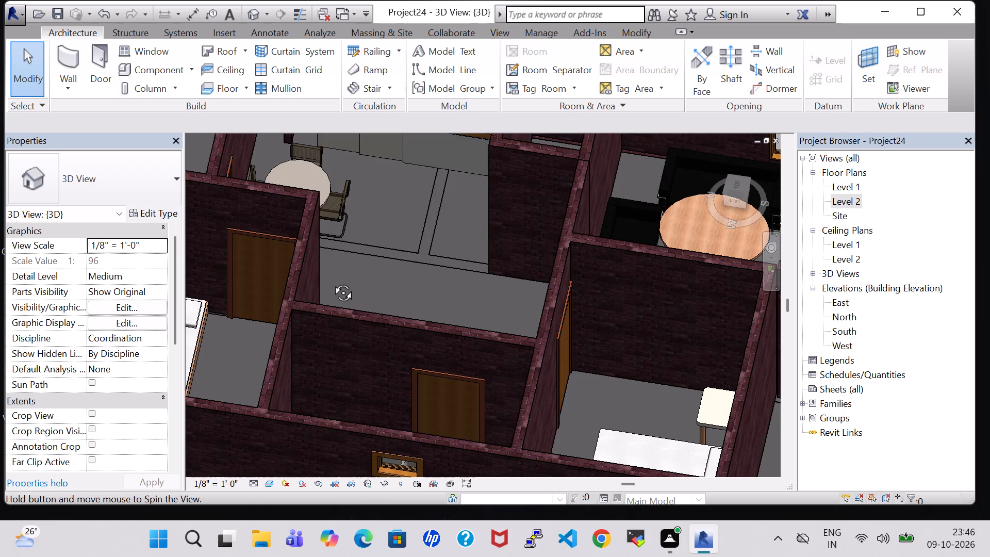
pyautogui.keyDown('shift'); pyautogui.moveTo(332, 281); pyautogui.dragTo(320, 250, button='middle'); pyautogui.keyUp('shift')
pyautogui.keyDown('shift'); pyautogui.moveTo(411, 218); pyautogui.dragTo(362, 232, button='middle'); pyautogui.keyUp('shift')
pyautogui.keyDown('shift'); pyautogui.moveTo(457, 250); pyautogui.dragTo(434, 245, button='middle'); pyautogui.keyUp('shift')
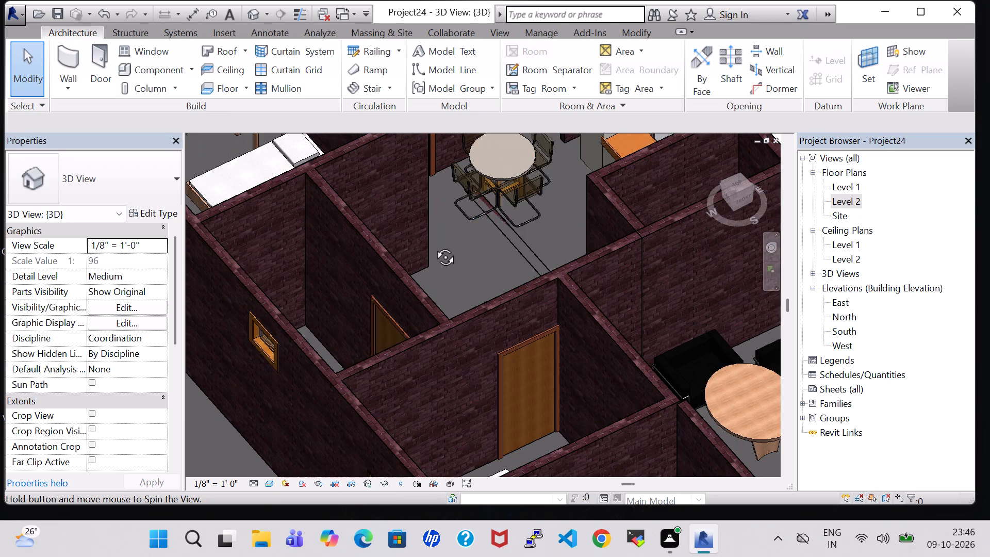
pyautogui.keyDown('shift'); pyautogui.moveTo(434, 245); pyautogui.dragTo(482, 234, button='middle'); pyautogui.keyUp('shift')
pyautogui.keyDown('shift'); pyautogui.middleClick(482, 234); pyautogui.keyUp('shift')
pyautogui.keyDown('shift'); pyautogui.middleClick(482, 233); pyautogui.keyUp('shift')
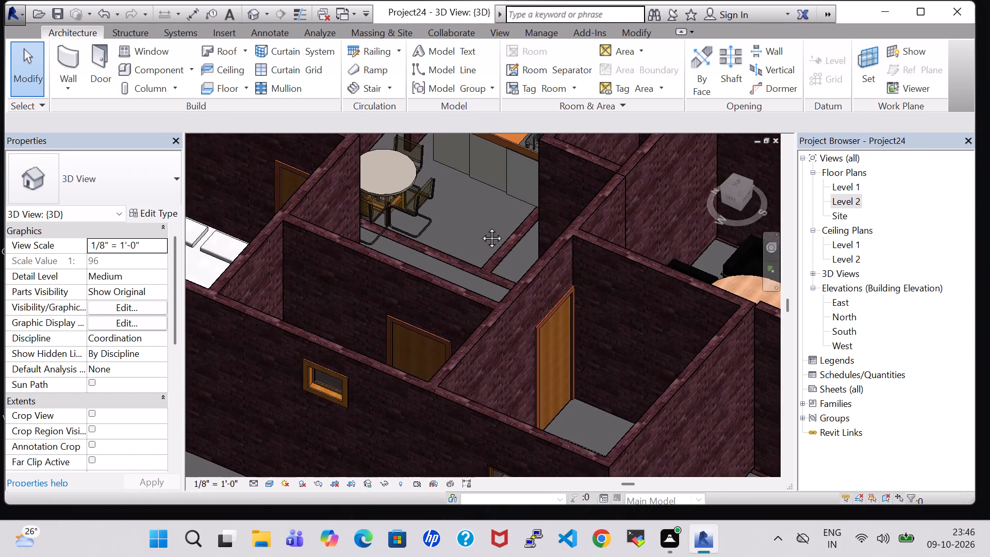
pyautogui.keyDown('shift'); pyautogui.middleClick(481, 231); pyautogui.keyUp('shift')
pyautogui.keyDown('shift'); pyautogui.middleClick(480, 225); pyautogui.keyUp('shift')
pyautogui.keyDown('shift'); pyautogui.middleClick(480, 222); pyautogui.keyUp('shift')
pyautogui.keyDown('shift'); pyautogui.middleClick(480, 221); pyautogui.keyUp('shift')
pyautogui.keyDown('shift'); pyautogui.moveTo(480, 210); pyautogui.dragTo(480, 203, button='middle'); pyautogui.keyUp('shift')
pyautogui.keyDown('shift'); pyautogui.middleClick(480, 202); pyautogui.keyUp('shift')
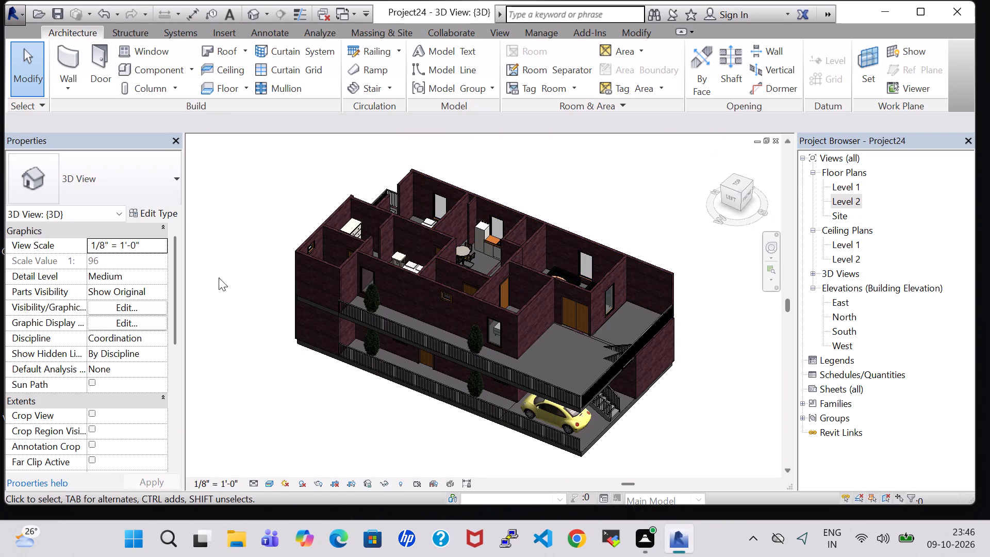
# Nudge the RPC Beetle car on Level 1 toward the side railing and the front edge of the parking area.
pyautogui.keyDown('shift'); pyautogui.scroll(1, 681, 435); pyautogui.keyUp('shift')
pyautogui.keyDown('shift'); pyautogui.moveTo(681, 435); pyautogui.dragTo(675, 424, button='middle'); pyautogui.keyUp('shift')
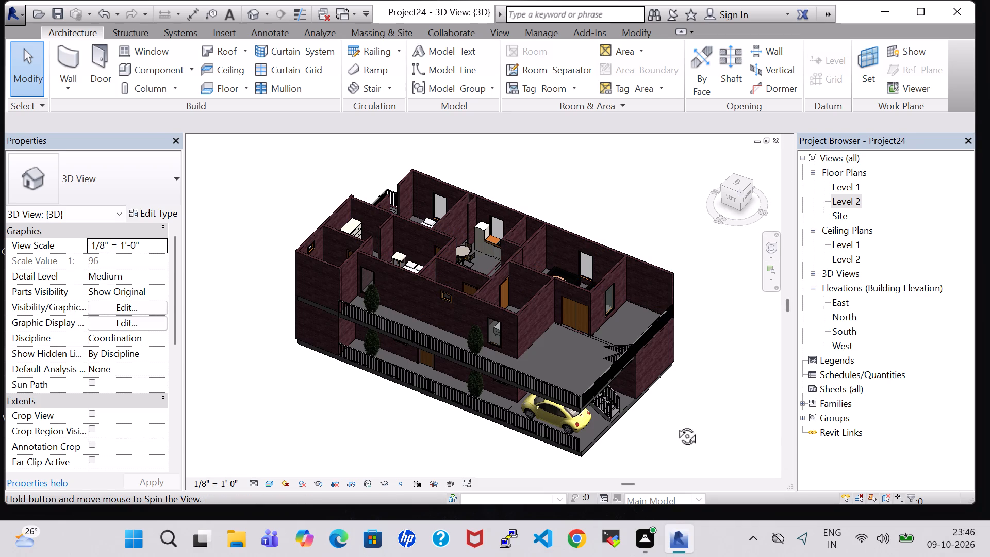
pyautogui.keyDown('shift'); pyautogui.moveTo(675, 424); pyautogui.dragTo(643, 278, button='middle'); pyautogui.keyUp('shift')
pyautogui.keyDown('shift'); pyautogui.moveTo(569, 419); pyautogui.dragTo(538, 504, button='middle'); pyautogui.keyUp('shift')
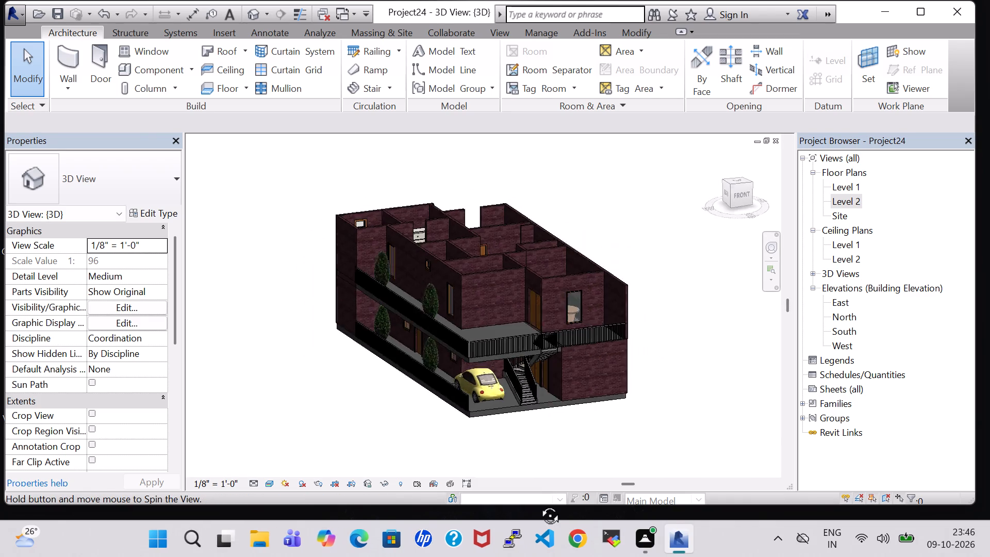
pyautogui.keyDown('shift'); pyautogui.moveTo(538, 504); pyautogui.dragTo(527, 507, button='middle'); pyautogui.keyUp('shift')
pyautogui.click(468, 392)
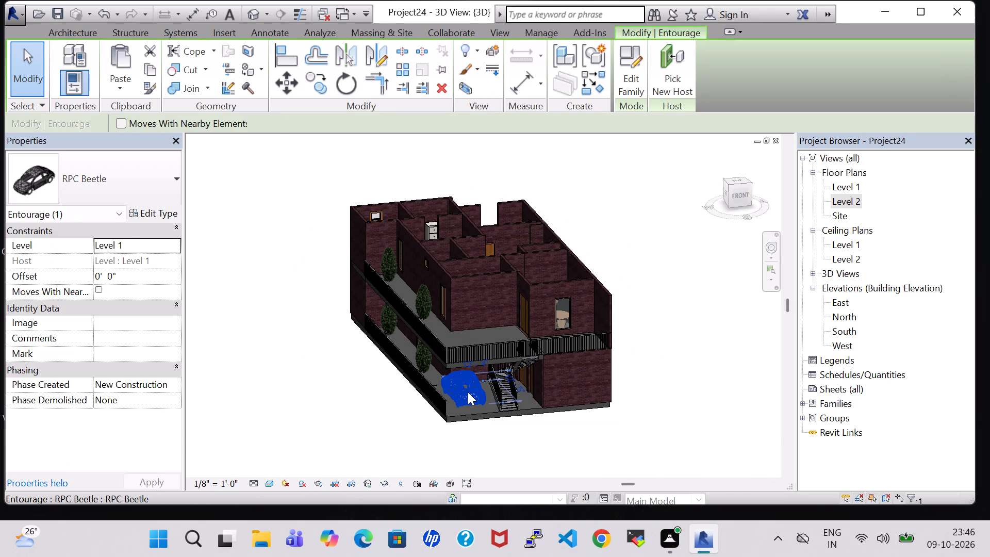
pyautogui.press('Left')
pyautogui.press('Left')
pyautogui.press('Left')
pyautogui.press('Down')
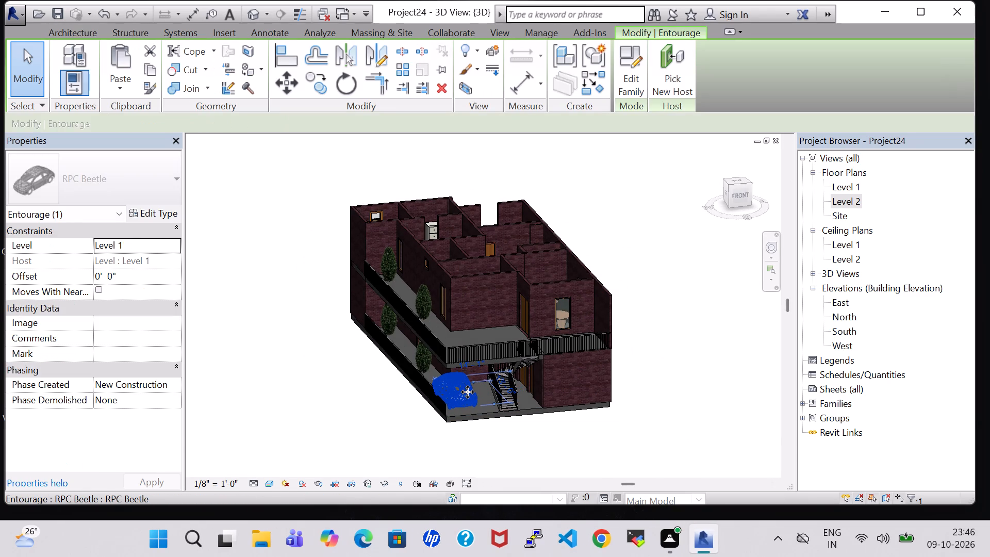
pyautogui.press('Down')
pyautogui.press('Down')
pyautogui.press('Down')
pyautogui.press('Down')
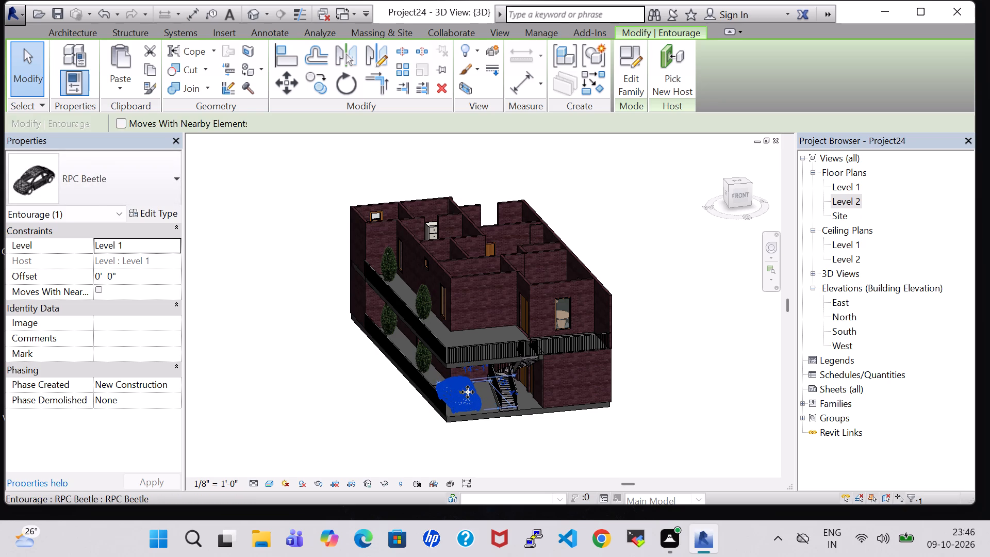
pyautogui.press('Down')
pyautogui.click(614, 371)
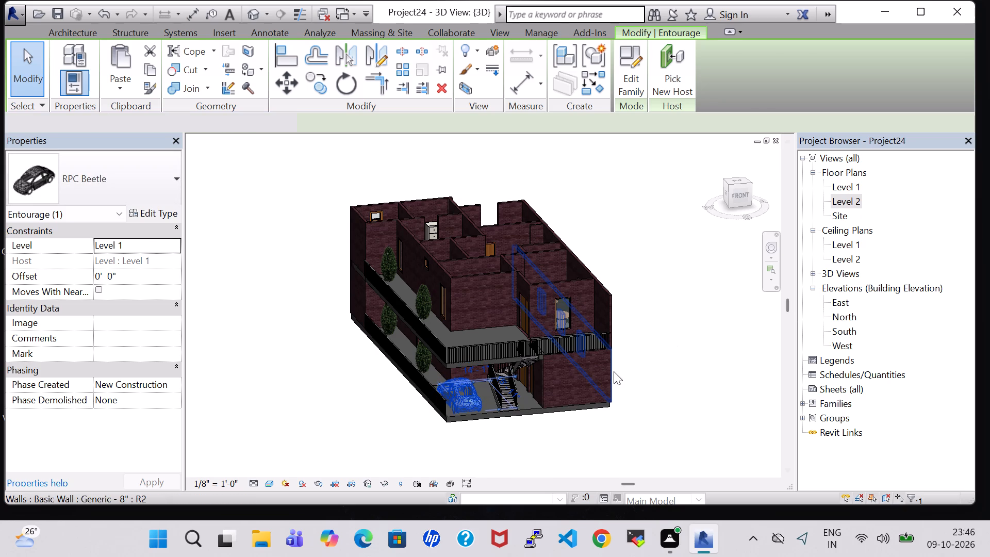
pyautogui.click(683, 366)
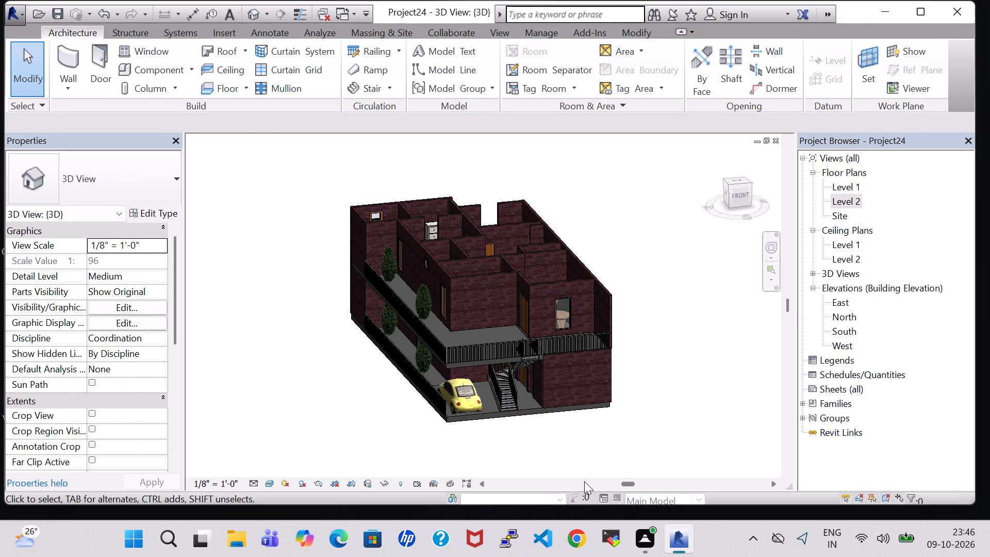
# Nudge the RPC Beetle further toward the front slab edge and side railing, away from the staircase.
pyautogui.scroll(6, 584, 481)
pyautogui.scroll(8, 494, 446)
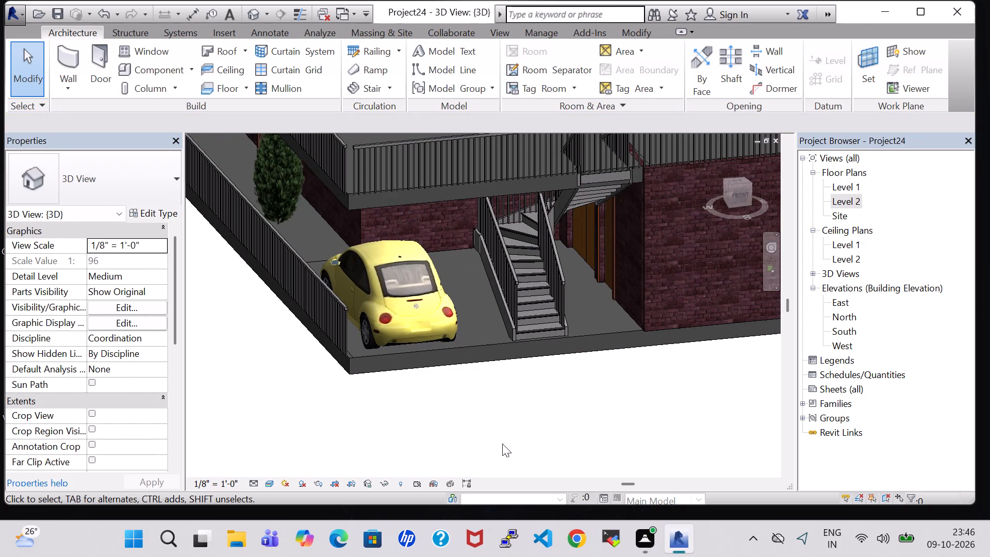
pyautogui.keyDown('shift'); pyautogui.moveTo(514, 432); pyautogui.dragTo(477, 423, button='middle'); pyautogui.keyUp('shift')
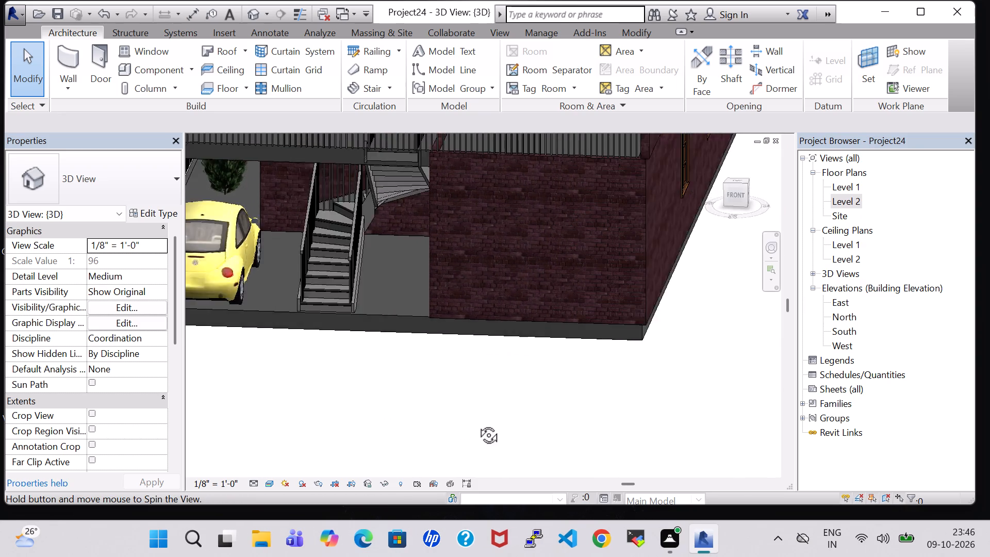
pyautogui.keyDown('shift'); pyautogui.moveTo(477, 423); pyautogui.dragTo(491, 425, button='middle'); pyautogui.keyUp('shift')
pyautogui.click(300, 277)
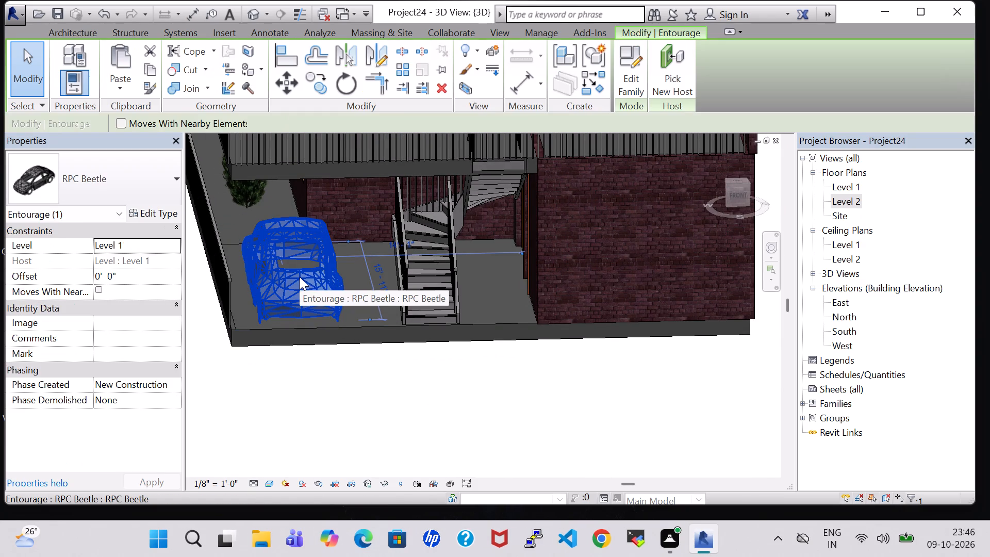
pyautogui.press('Down')
pyautogui.press('Down')
pyautogui.press('Down')
pyautogui.press('Down')
pyautogui.press('Down')
pyautogui.press('Left')
pyautogui.press('Left')
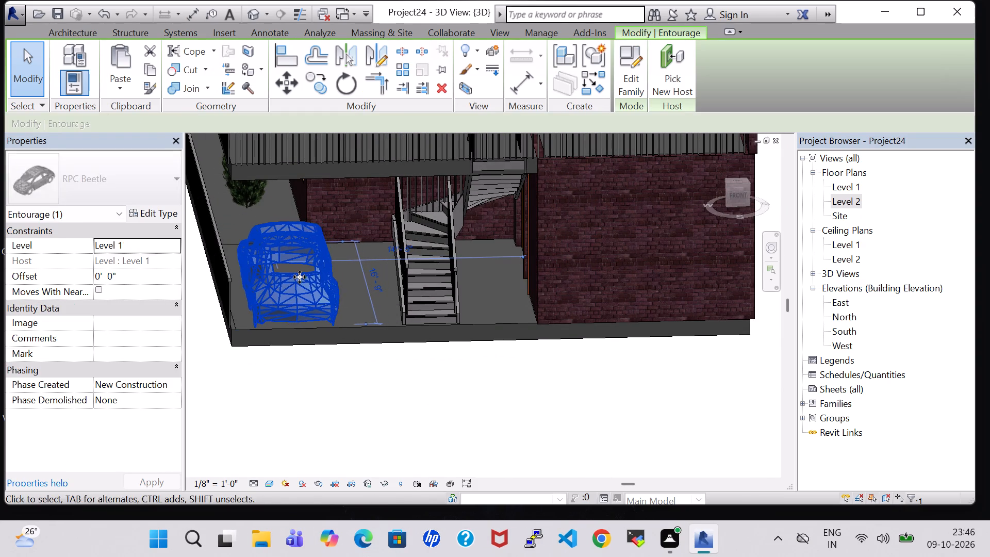
pyautogui.press('Left')
pyautogui.press('Left')
pyautogui.press('Left')
pyautogui.press('Left')
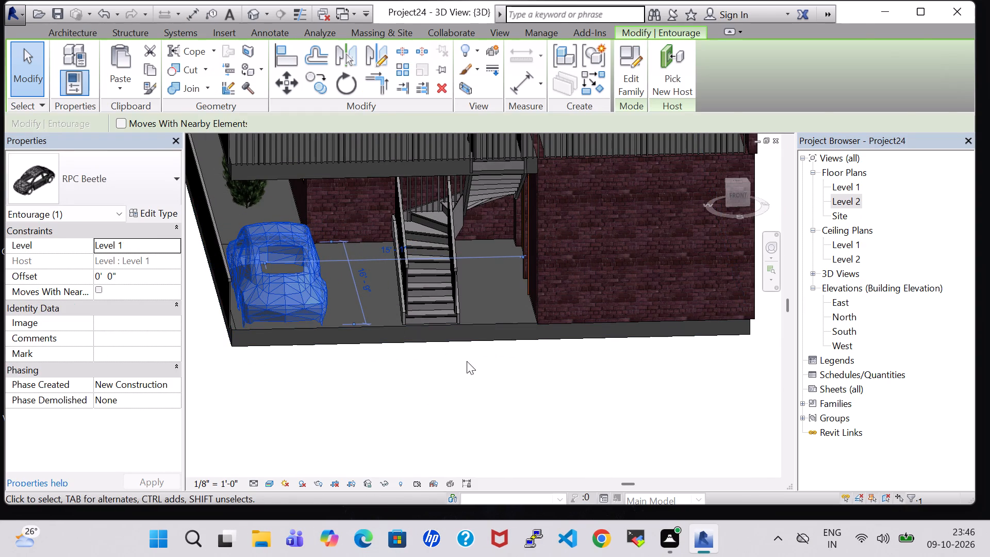
pyautogui.click(489, 369)
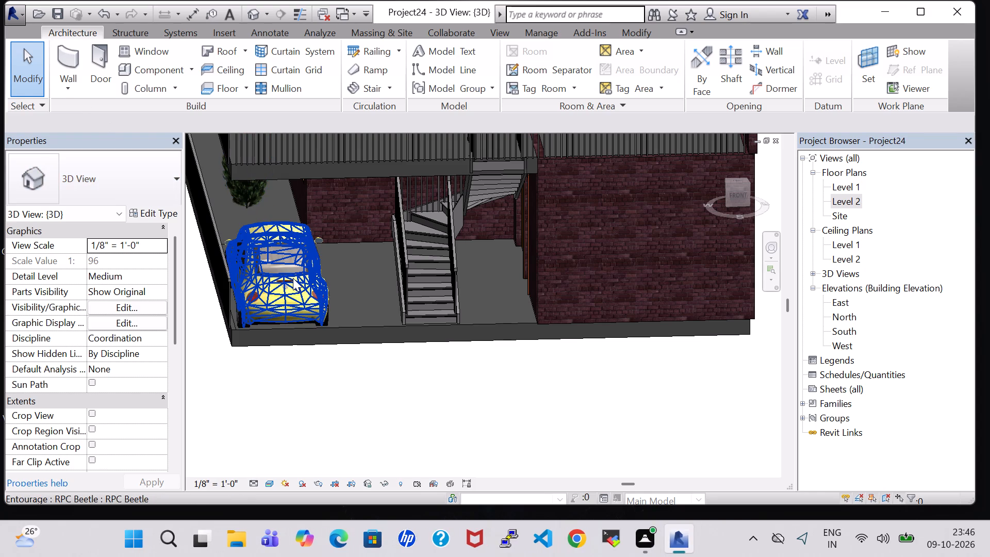
# Nudge the RPC Beetle on Level 1 away from the side railing toward the staircase and slightly toward the front slab edge.
pyautogui.press('Right')
pyautogui.press('Right')
pyautogui.press('Right')
pyautogui.press('Right')
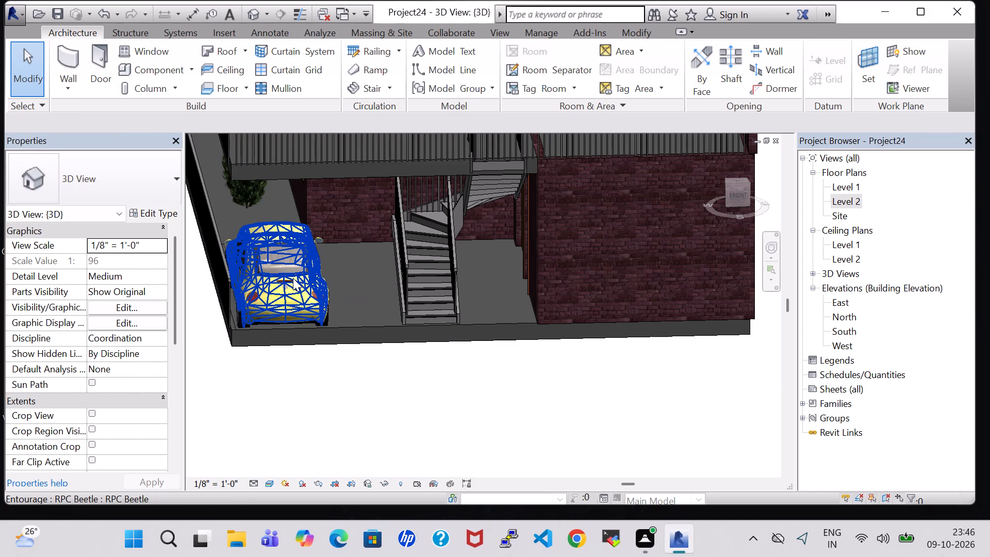
pyautogui.press('Right')
pyautogui.click(293, 278)
pyautogui.press('Right')
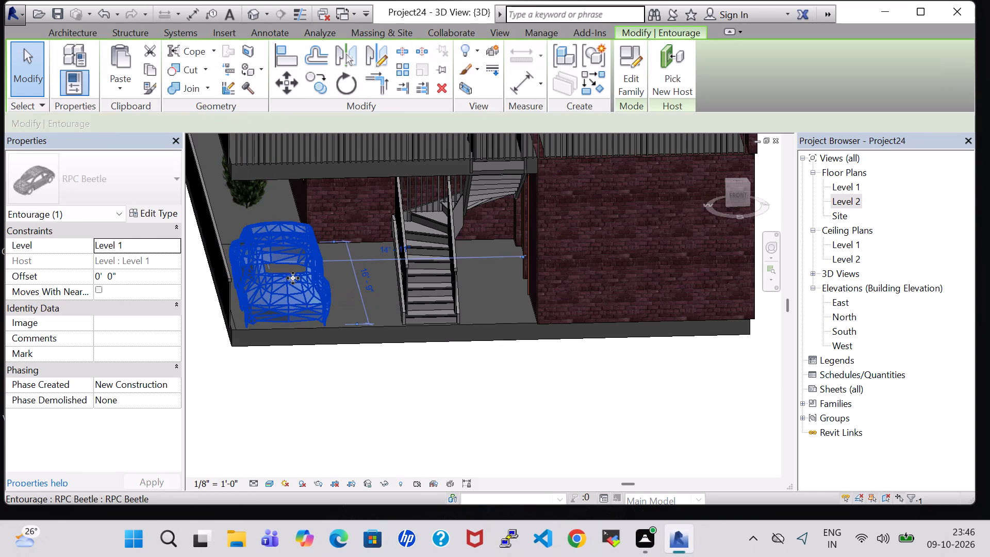
pyautogui.press('Right')
pyautogui.press('Right')
pyautogui.press('Right')
pyautogui.press('Down')
pyautogui.press('Down')
pyautogui.press('Down')
pyautogui.press('Right')
pyautogui.press('Right')
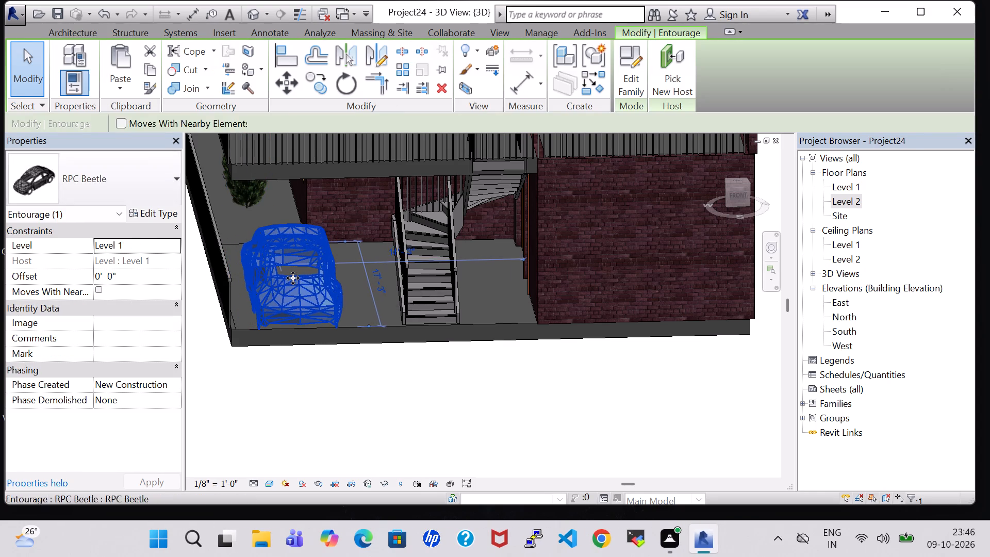
pyautogui.press('Right')
pyautogui.press('Right')
pyautogui.click(460, 427)
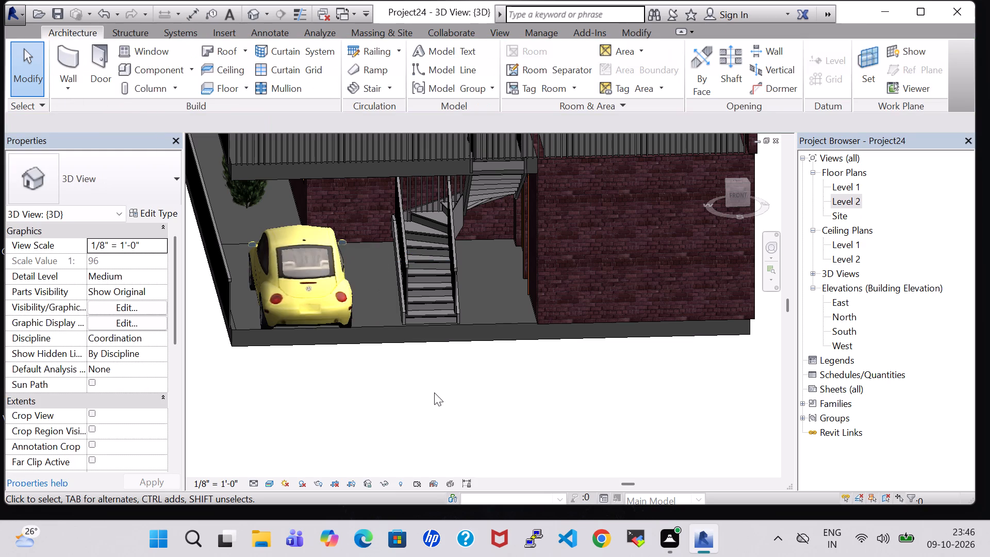
# Nudge the RPC Beetle back from the front slab edge toward the house, keeping it parallel to the side railing.
pyautogui.keyDown('shift'); pyautogui.moveTo(433, 404); pyautogui.dragTo(549, 400, button='middle'); pyautogui.keyUp('shift')
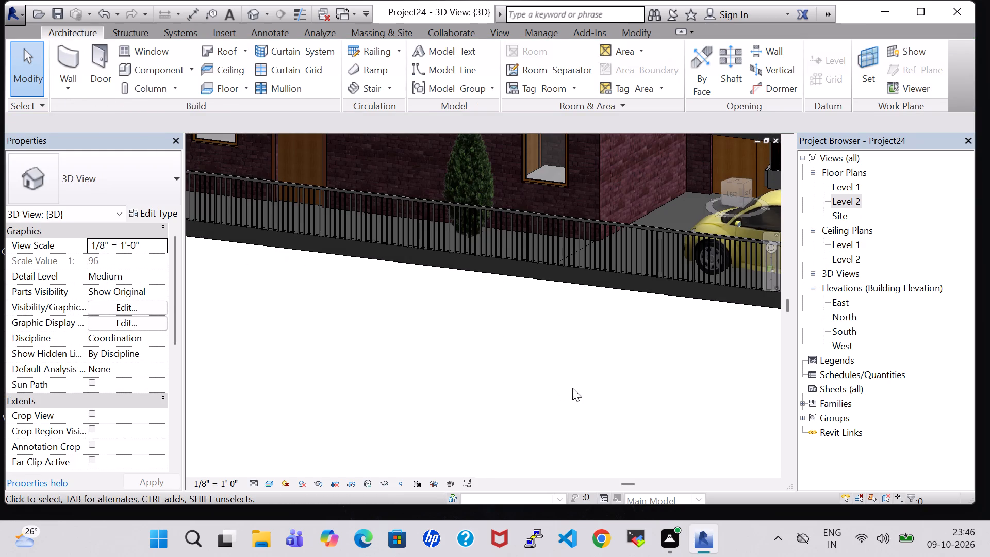
pyautogui.keyDown('shift'); pyautogui.moveTo(572, 388); pyautogui.dragTo(642, 365, button='middle'); pyautogui.keyUp('shift')
pyautogui.keyDown('shift'); pyautogui.scroll(1, 642, 365); pyautogui.keyUp('shift')
pyautogui.moveTo(704, 345); pyautogui.dragTo(317, 425, button='middle')
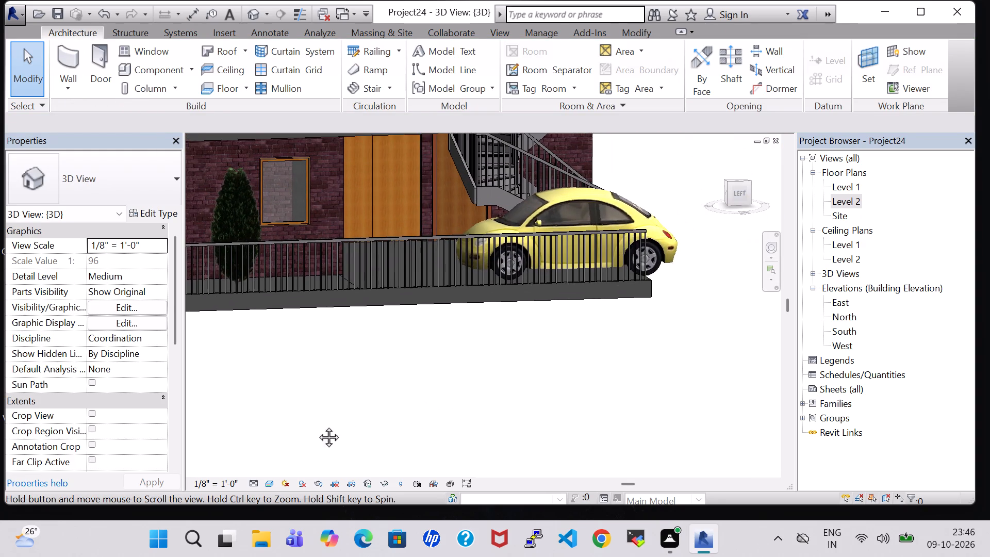
pyautogui.moveTo(317, 425); pyautogui.dragTo(307, 427, button='middle')
pyautogui.click(519, 197)
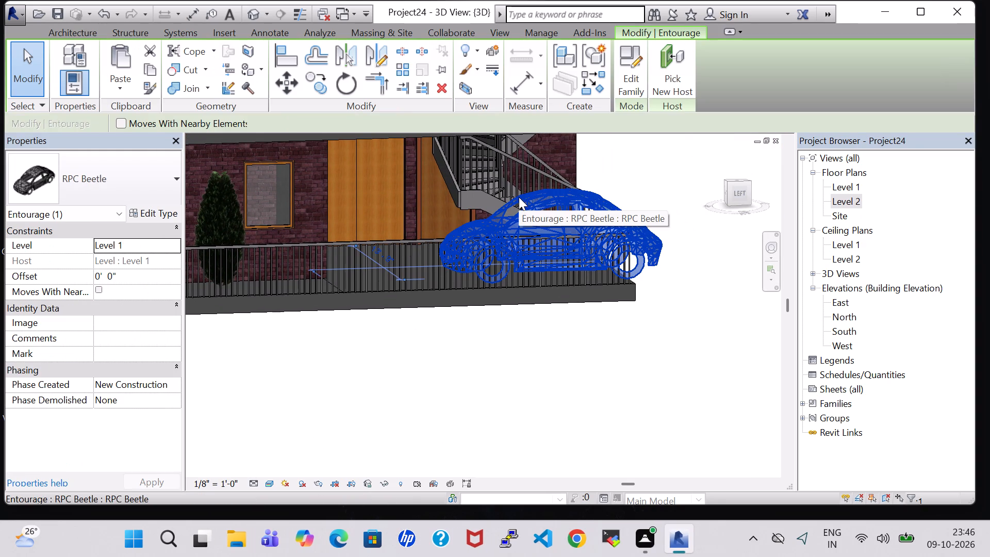
pyautogui.press('Left')
pyautogui.press('Left')
pyautogui.press('Left')
pyautogui.press('Left')
pyautogui.press('Left')
pyautogui.press('Left')
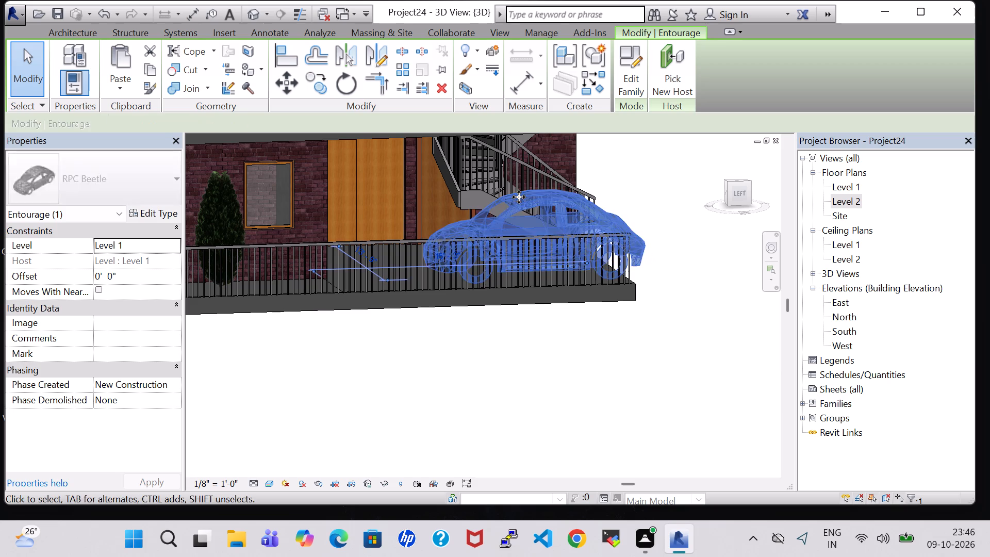
pyautogui.press('Left')
pyautogui.press('Left')
pyautogui.click(629, 367)
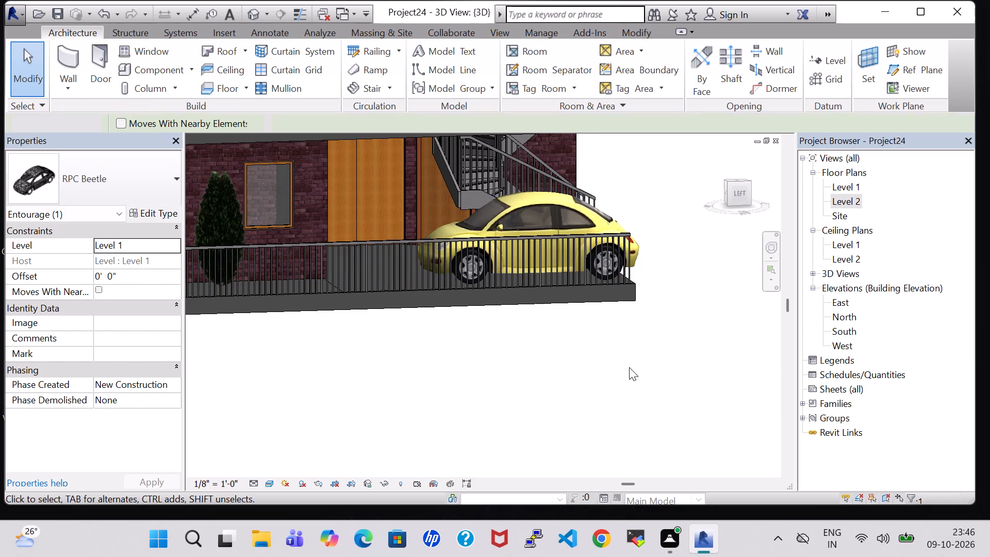
# On the Level 1 floor plan, load the Table-Coffee family from the library's Furniture Tables folder for component placement.
pyautogui.scroll(1, 628, 142)
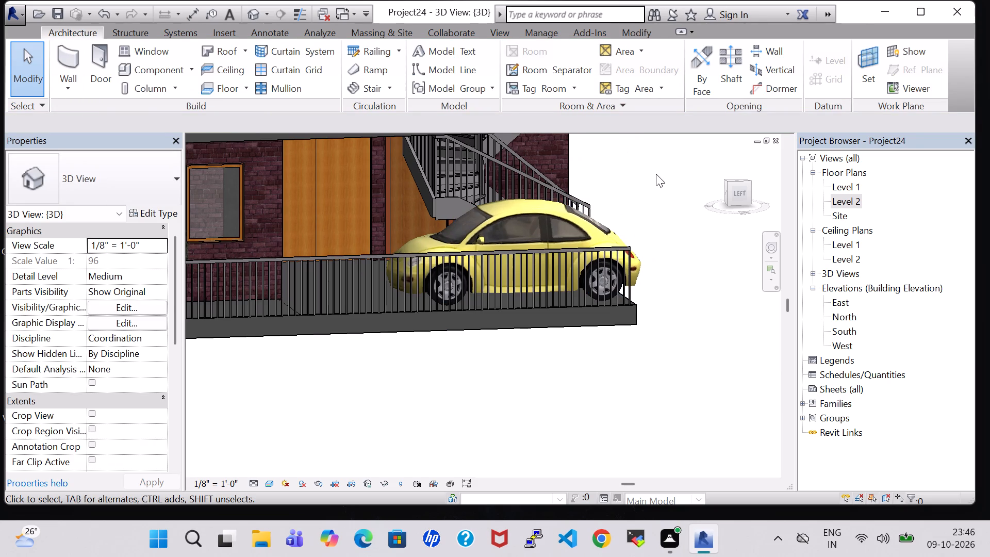
pyautogui.keyDown('shift'); pyautogui.moveTo(656, 174); pyautogui.dragTo(561, 260, button='middle'); pyautogui.keyUp('shift')
pyautogui.moveTo(657, 420); pyautogui.dragTo(651, 372, button='middle')
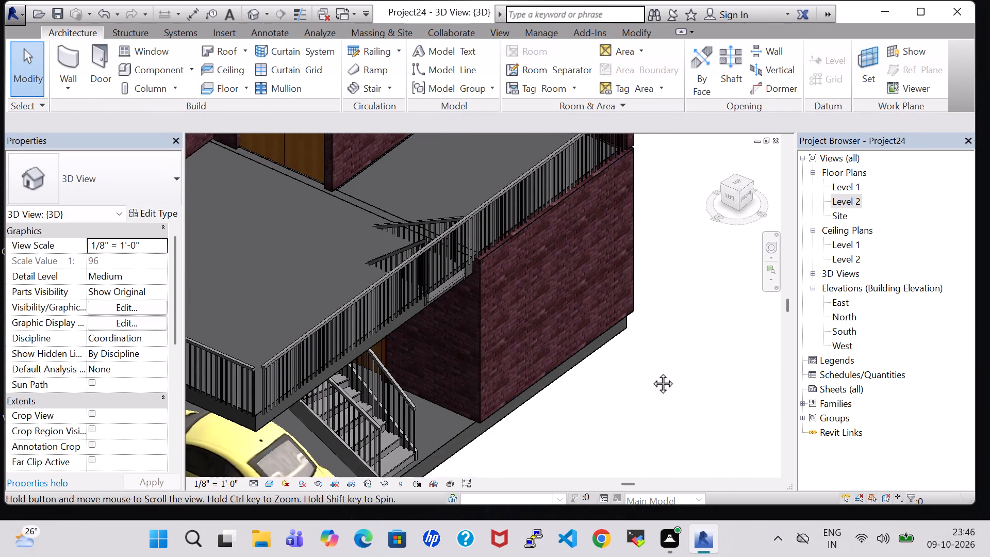
pyautogui.moveTo(651, 372); pyautogui.dragTo(731, 256, button='middle')
pyautogui.doubleClick(845, 186)
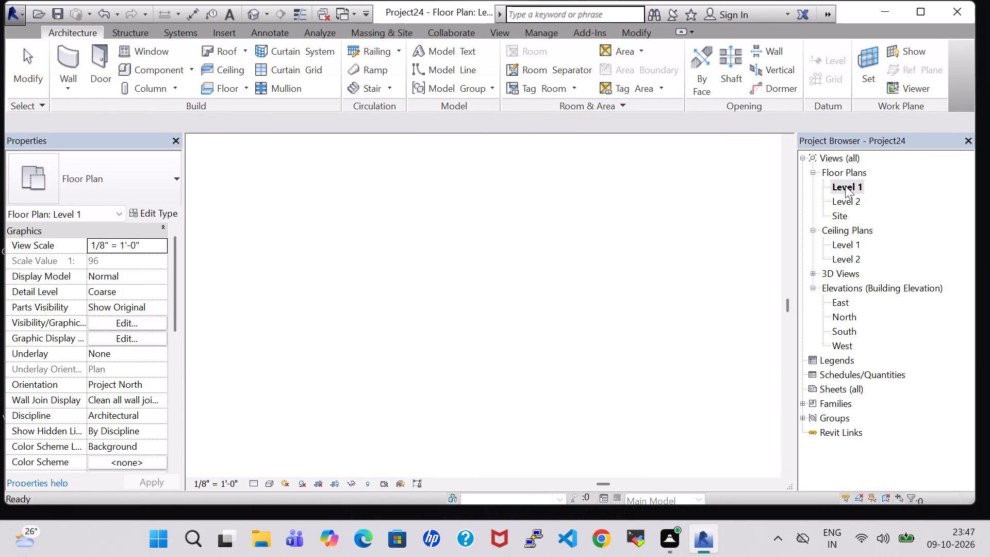
pyautogui.scroll(-1, 353, 283)
pyautogui.moveTo(251, 196); pyautogui.dragTo(253, 196, button='middle')
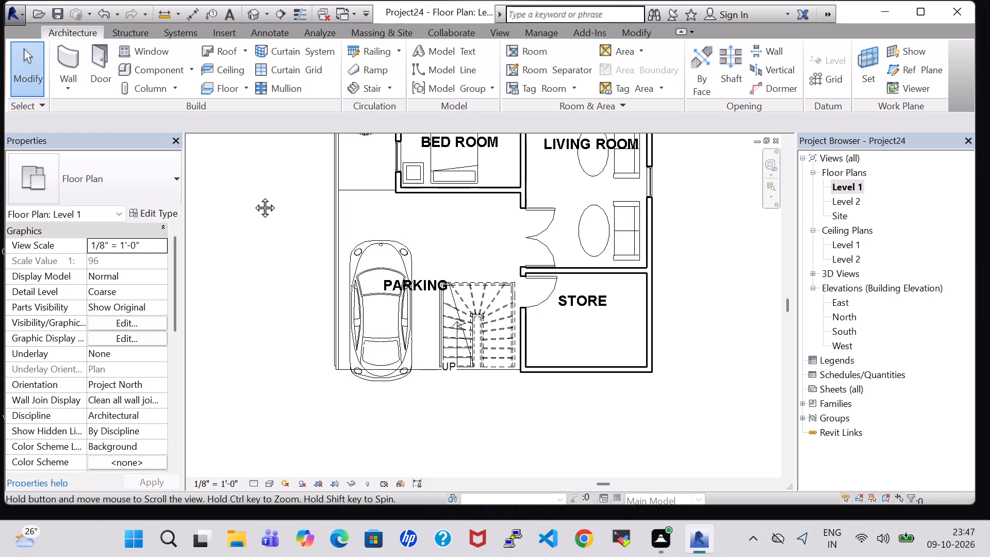
pyautogui.moveTo(253, 196); pyautogui.dragTo(318, 424, button='middle')
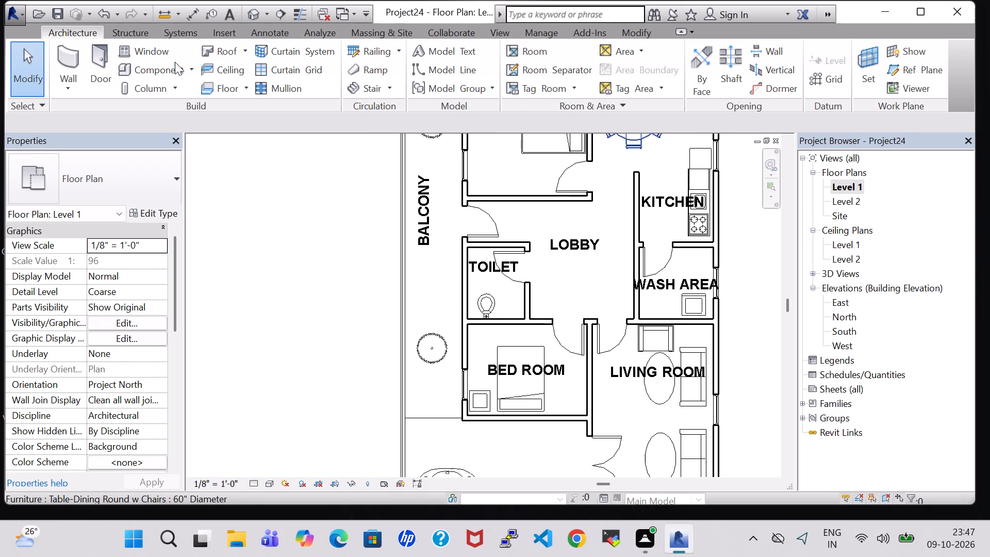
pyautogui.click(175, 66)
pyautogui.click(616, 65)
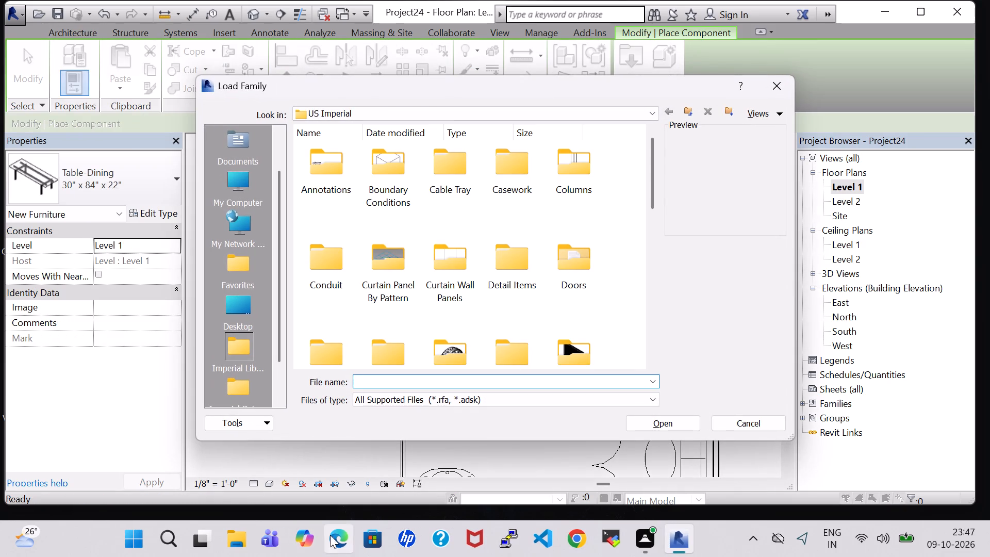
pyautogui.doubleClick(553, 352)
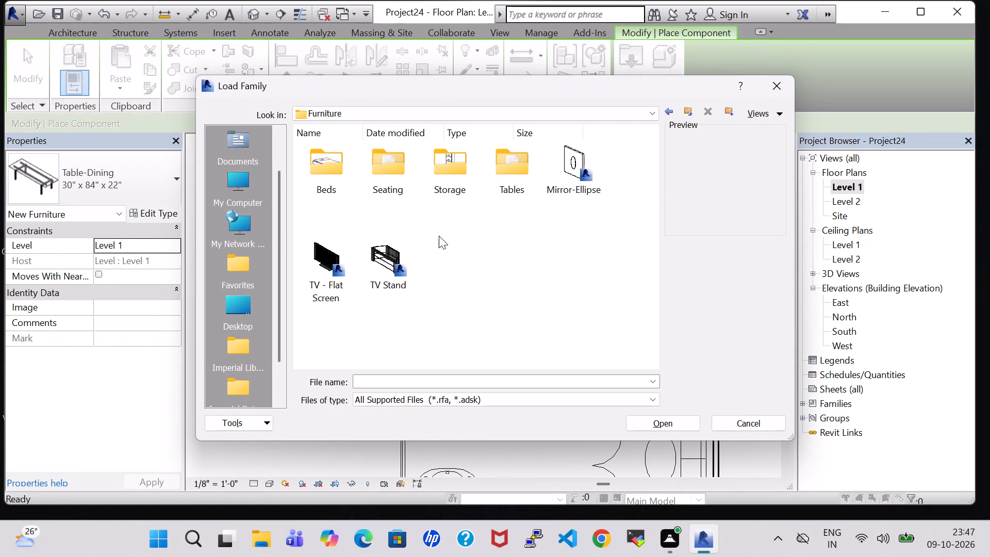
pyautogui.doubleClick(506, 187)
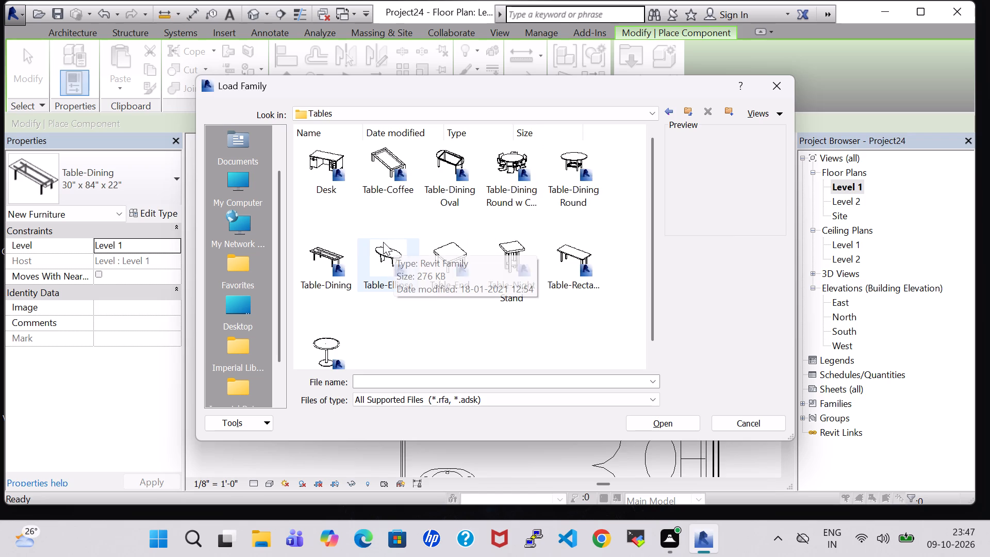
pyautogui.click(573, 259)
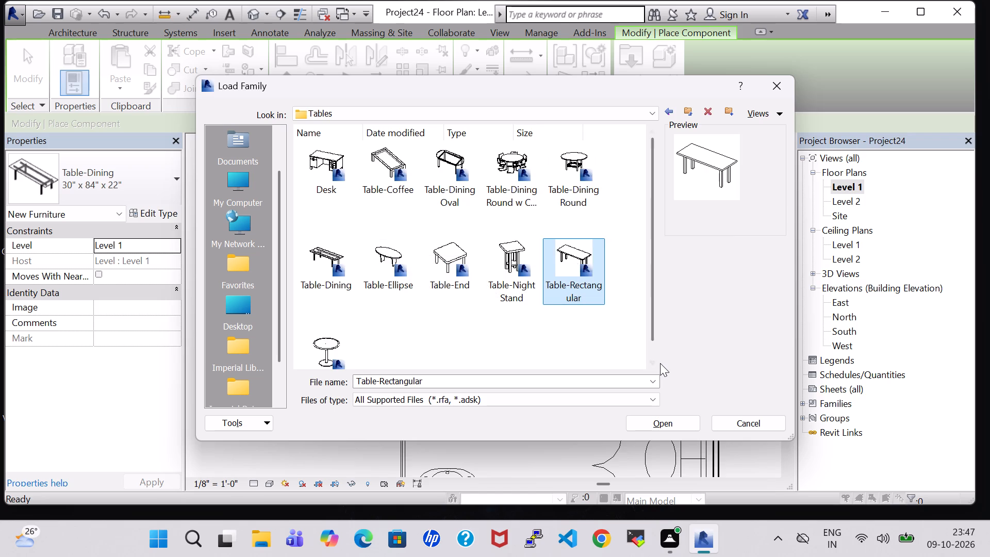
pyautogui.click(395, 167)
pyautogui.doubleClick(392, 167)
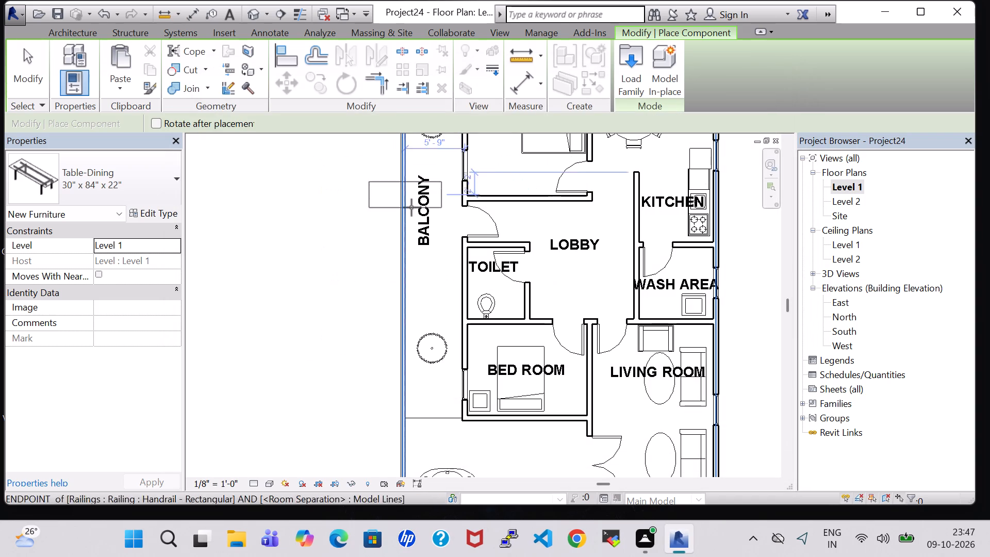
# Place two Table-Dining 30" x 84" x 22" tables lengthwise along the Level 1 balcony, between the two plants beside the bedroom and toilet.
pyautogui.press('space')
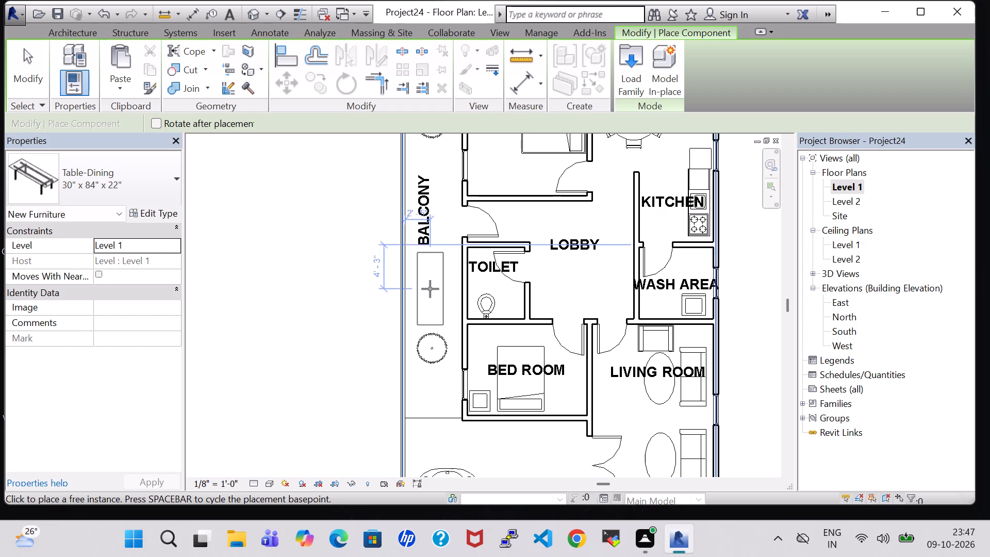
pyautogui.click(430, 289)
pyautogui.scroll(-4, 432, 219)
pyautogui.moveTo(432, 219); pyautogui.dragTo(433, 228, button='middle')
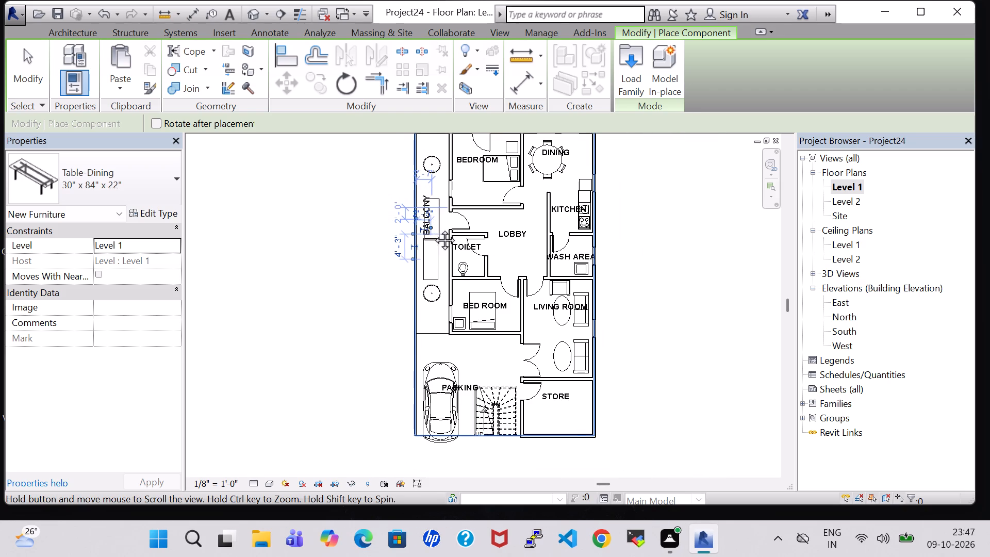
pyautogui.moveTo(433, 228); pyautogui.dragTo(435, 249, button='middle')
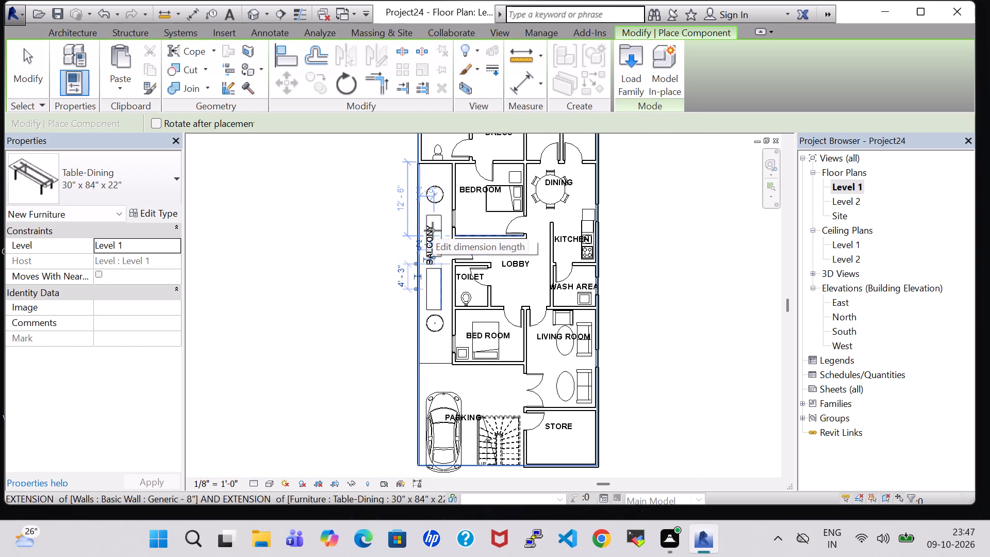
pyautogui.click(432, 226)
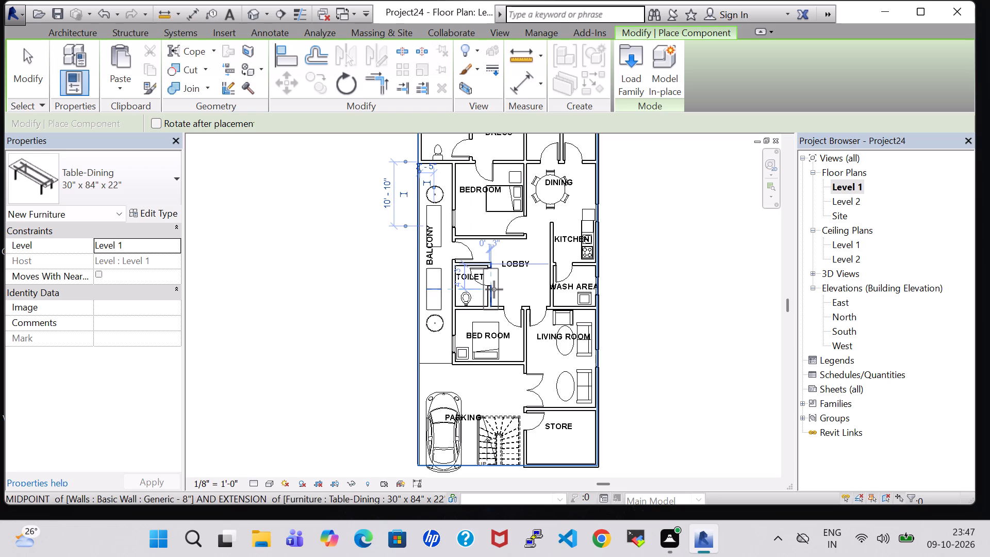
pyautogui.press('Escape')
pyautogui.press('Escape')
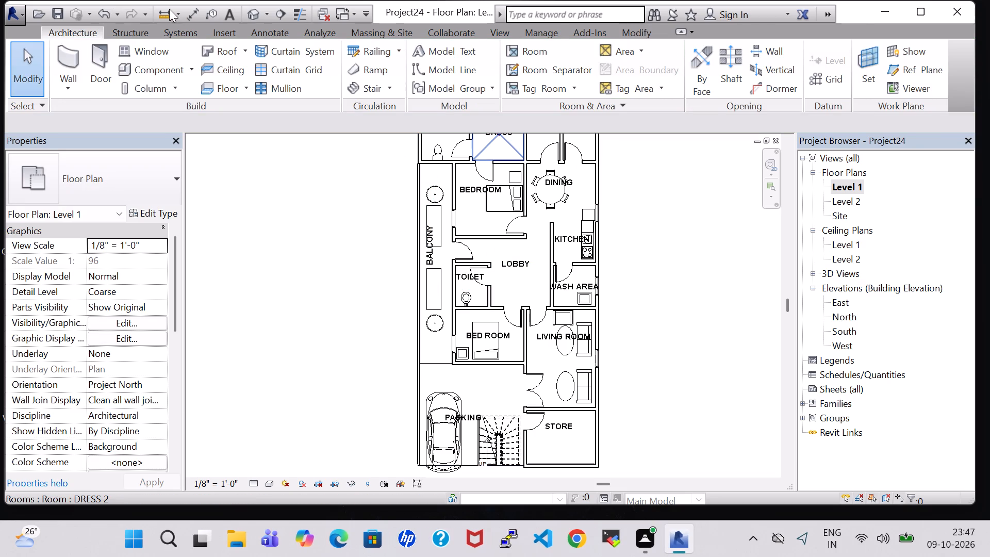
# Examine the Level 1 balcony tables, the parked car and the front of the house in the 3D view.
pyautogui.click(249, 13)
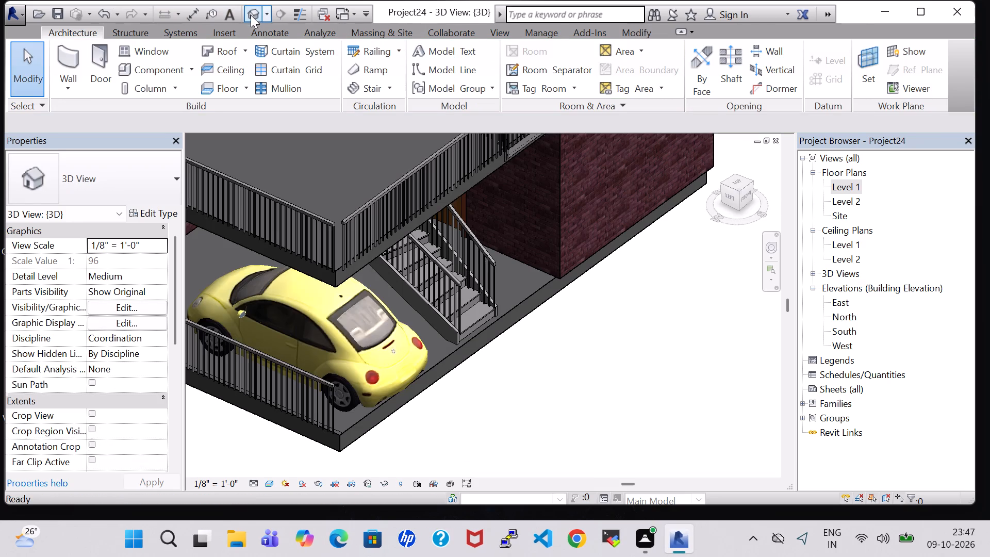
pyautogui.scroll(-4, 397, 430)
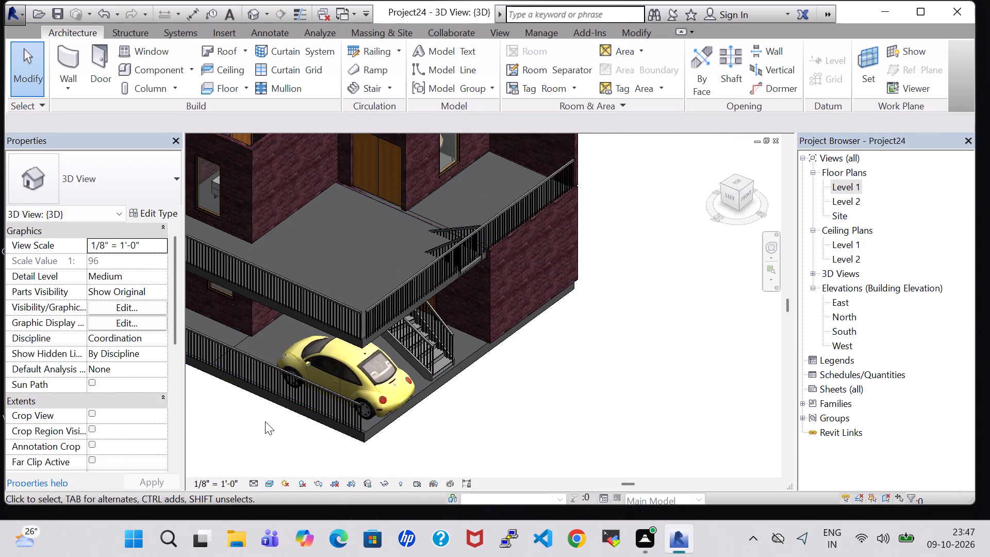
pyautogui.moveTo(258, 421); pyautogui.dragTo(414, 408, button='middle')
pyautogui.scroll(1, 259, 361)
pyautogui.moveTo(259, 361); pyautogui.dragTo(336, 386, button='middle')
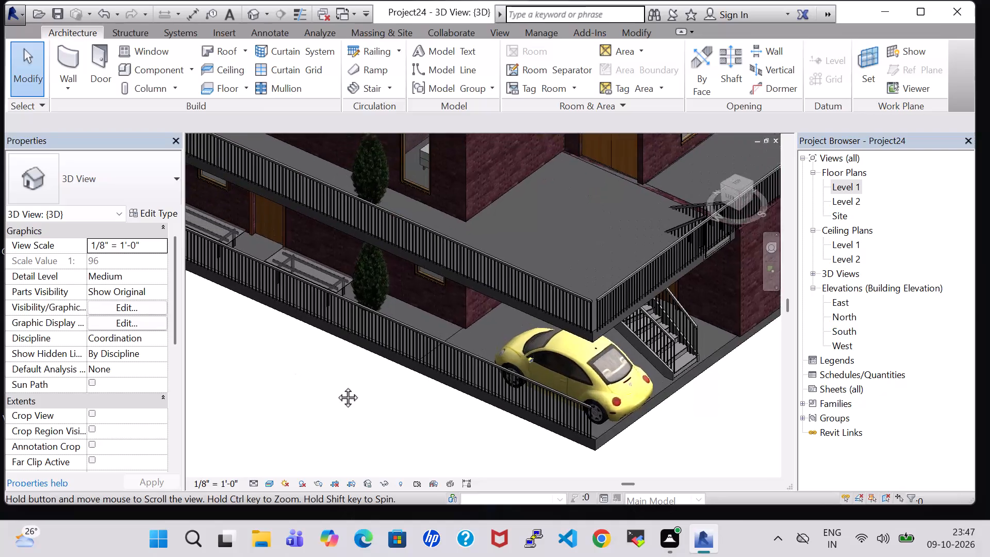
pyautogui.moveTo(336, 386); pyautogui.dragTo(449, 463, button='middle')
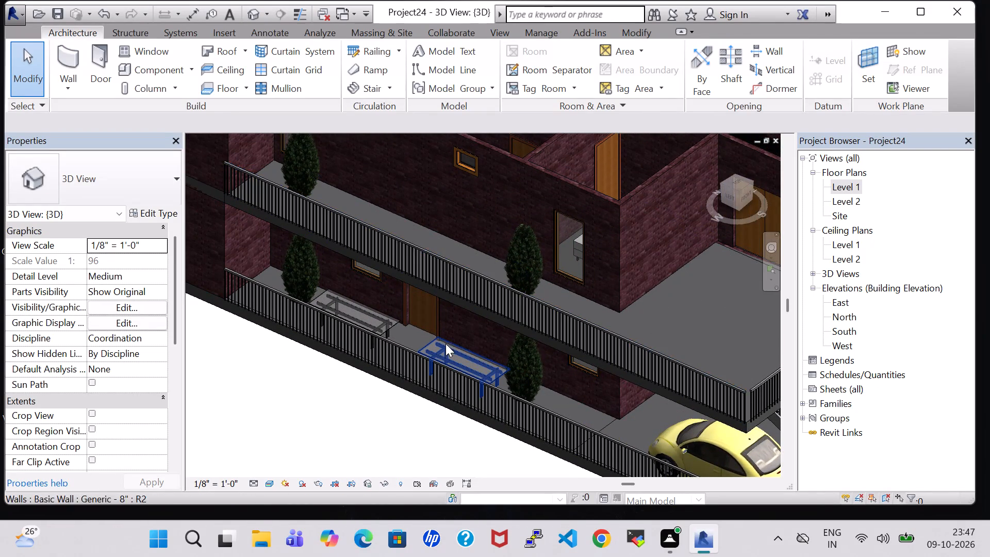
pyautogui.scroll(1, 432, 378)
pyautogui.moveTo(399, 411); pyautogui.dragTo(321, 318, button='middle')
pyautogui.moveTo(523, 398); pyautogui.dragTo(496, 422, button='middle')
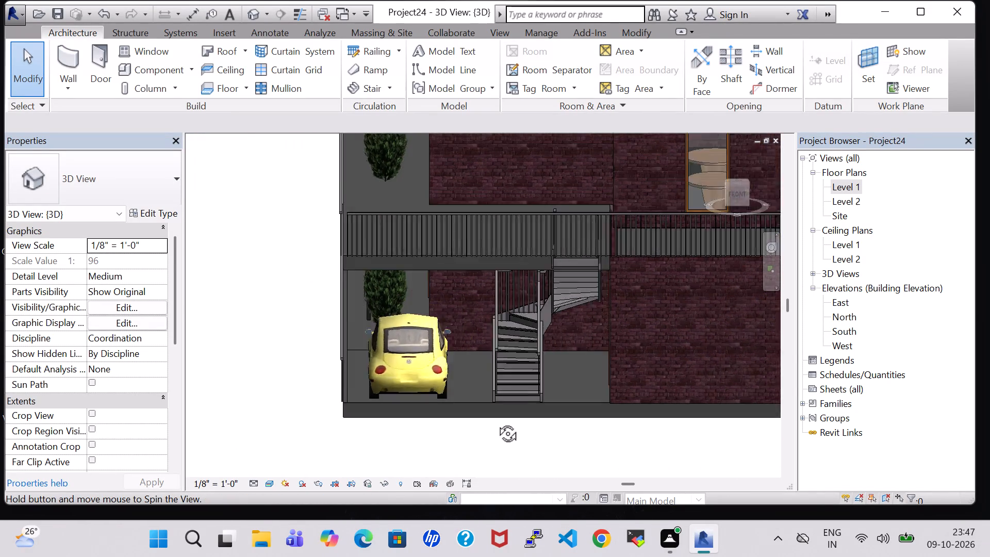
pyautogui.moveTo(496, 422); pyautogui.dragTo(496, 466, button='middle')
pyautogui.keyDown('shift'); pyautogui.scroll(1, 492, 467); pyautogui.keyUp('shift')
# Open the Level 2 floor plan with the balcony beside the bedroom and toilet in view.
pyautogui.click(823, 200)
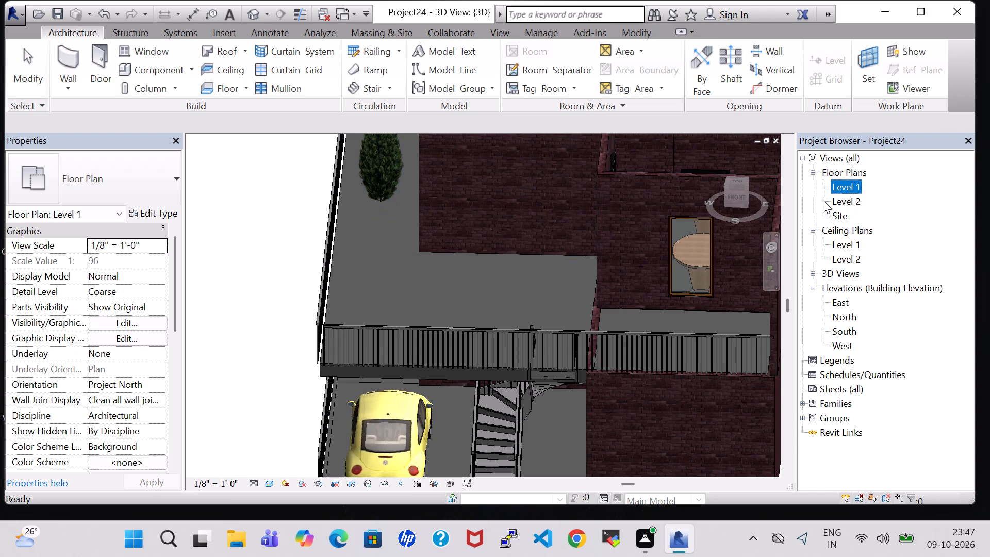
pyautogui.doubleClick(836, 204)
pyautogui.scroll(-2, 323, 258)
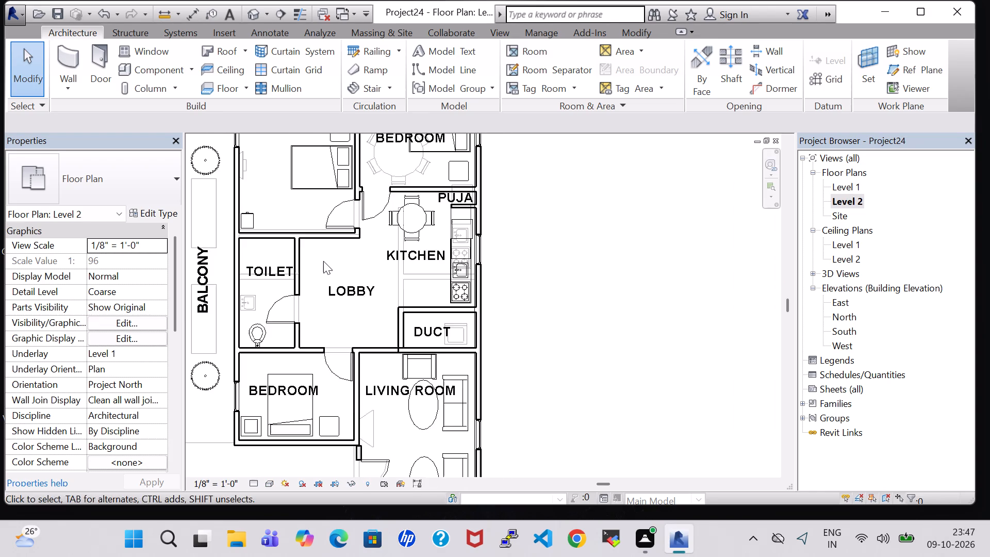
pyautogui.scroll(-1, 323, 261)
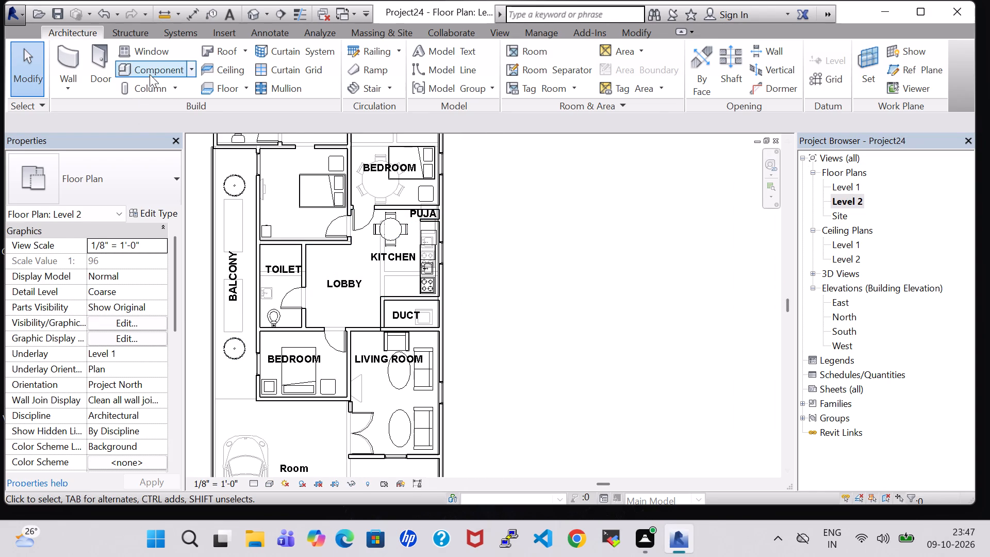
# Start component placement and browse the family library's Furniture Tables, Furniture System and Entourage folders for items suited to the balcony.
pyautogui.click(150, 74)
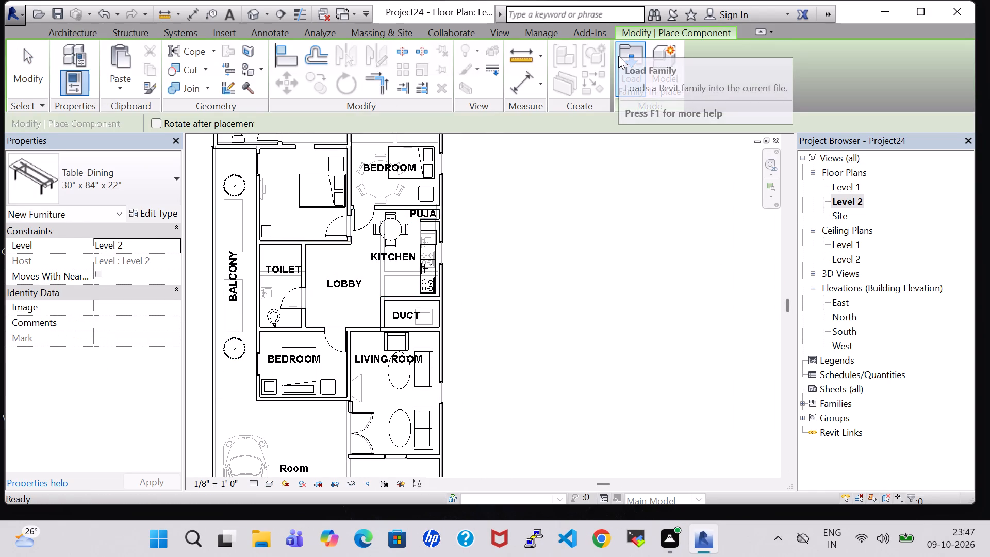
pyautogui.click(618, 56)
pyautogui.doubleClick(569, 340)
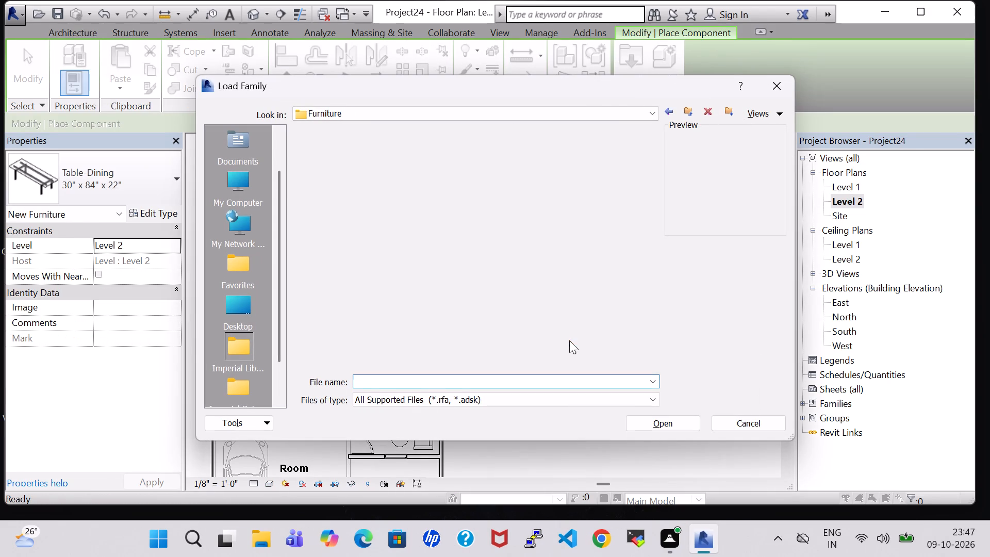
pyautogui.doubleClick(503, 187)
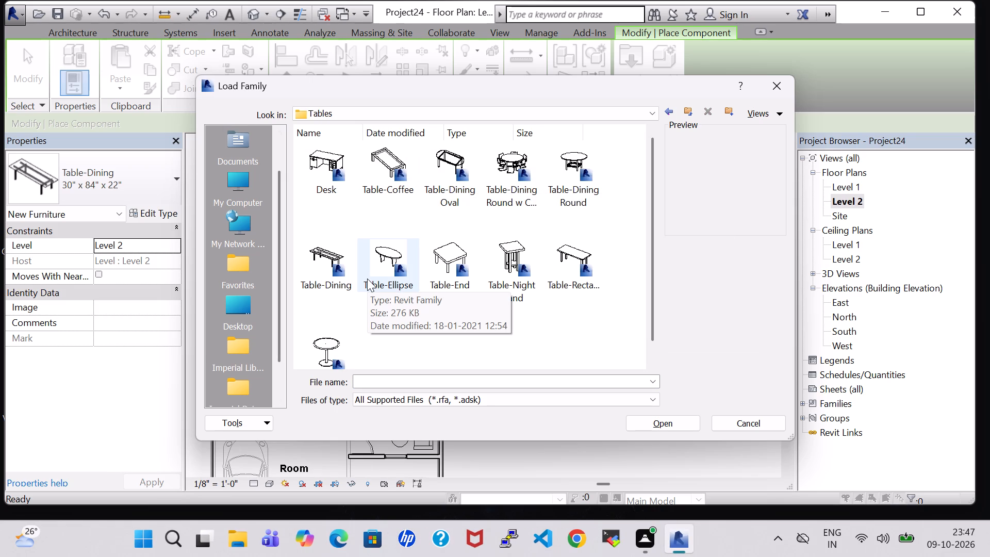
pyautogui.click(672, 115)
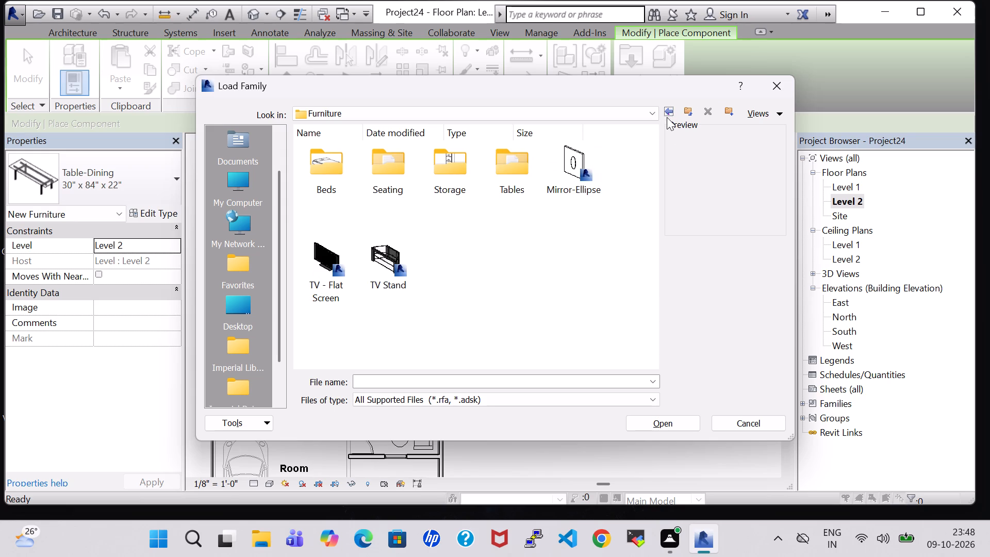
pyautogui.click(667, 109)
pyautogui.scroll(-1, 567, 205)
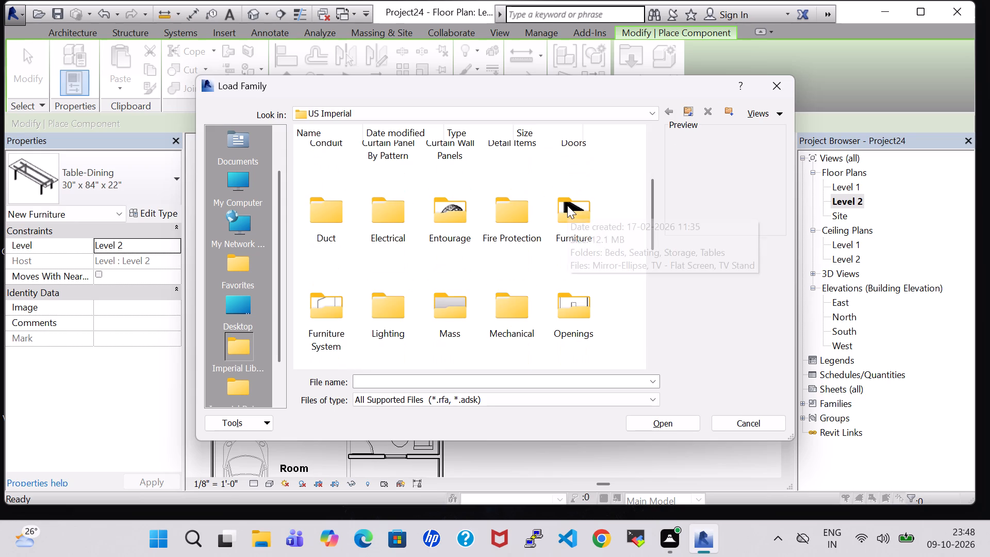
pyautogui.doubleClick(347, 304)
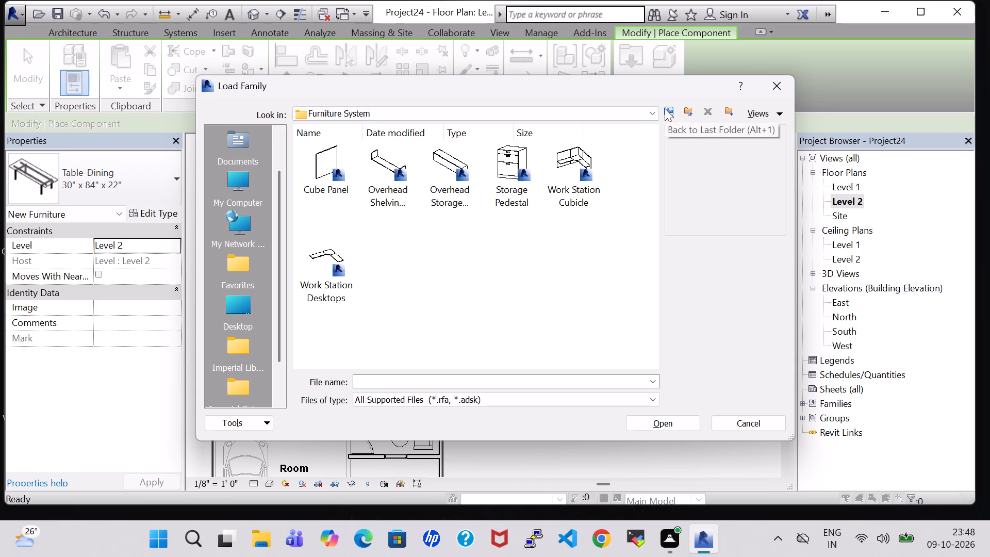
pyautogui.click(665, 108)
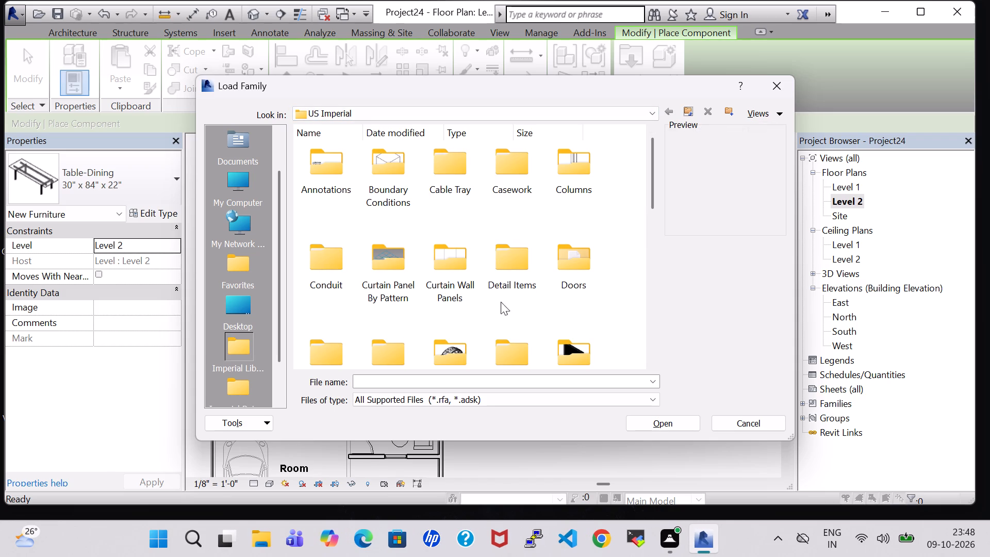
pyautogui.doubleClick(476, 338)
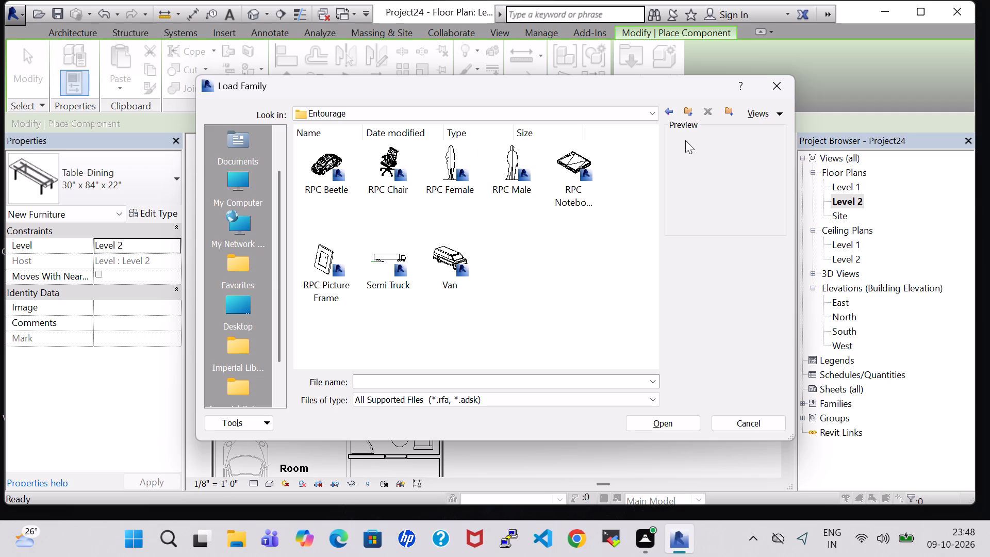
pyautogui.click(671, 115)
# Examine the Site library's Accessories, Logistics, Parking and Utilities folders for a suitable balcony family.
pyautogui.scroll(-3, 561, 294)
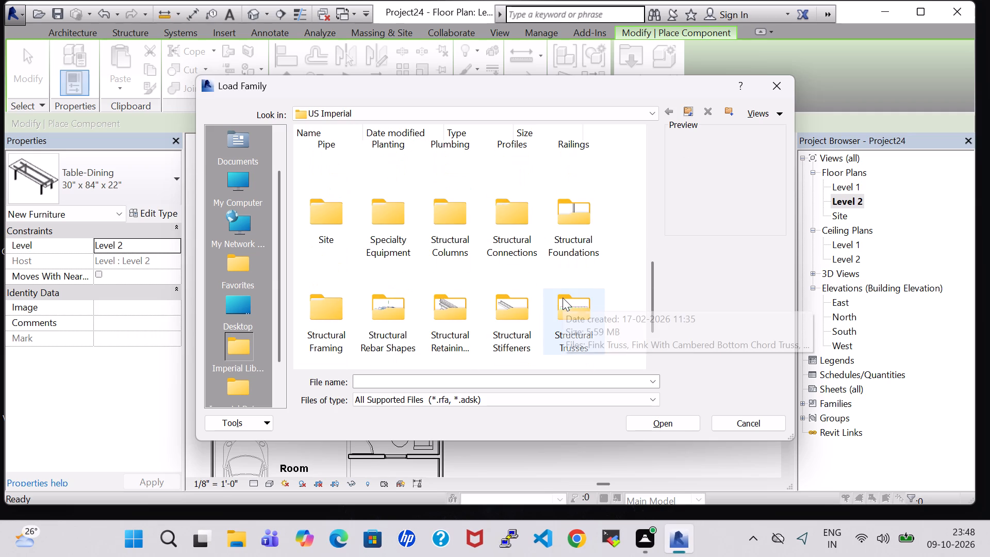
pyautogui.doubleClick(328, 217)
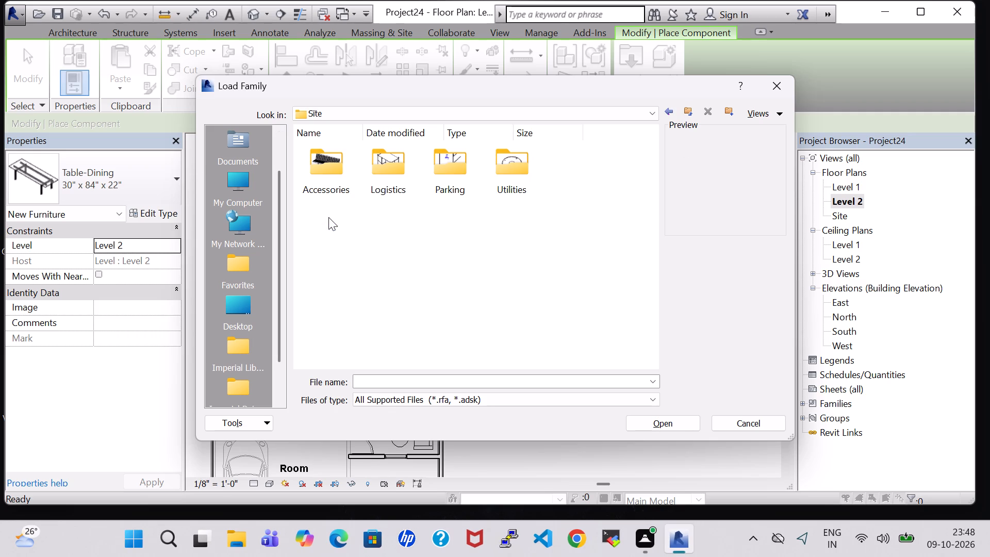
pyautogui.doubleClick(328, 184)
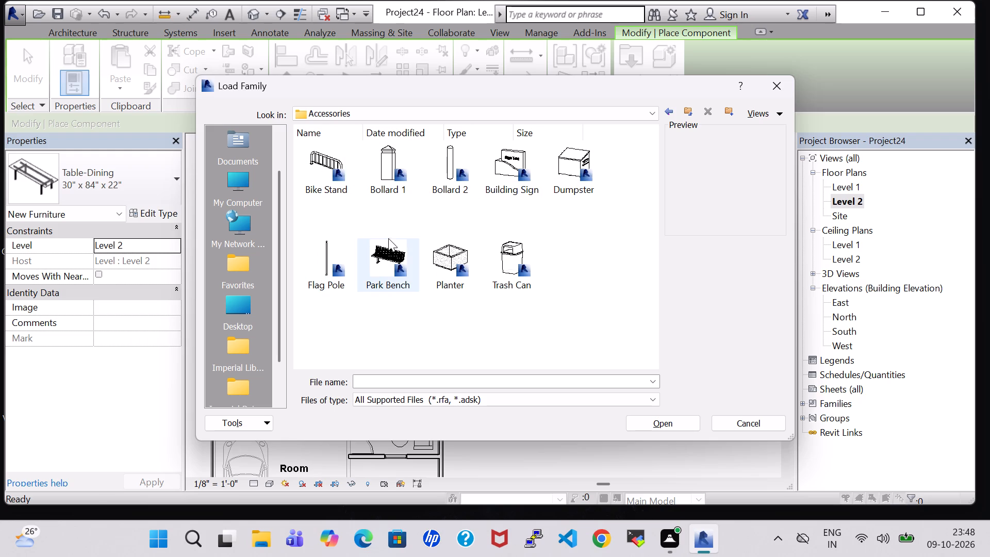
pyautogui.click(669, 111)
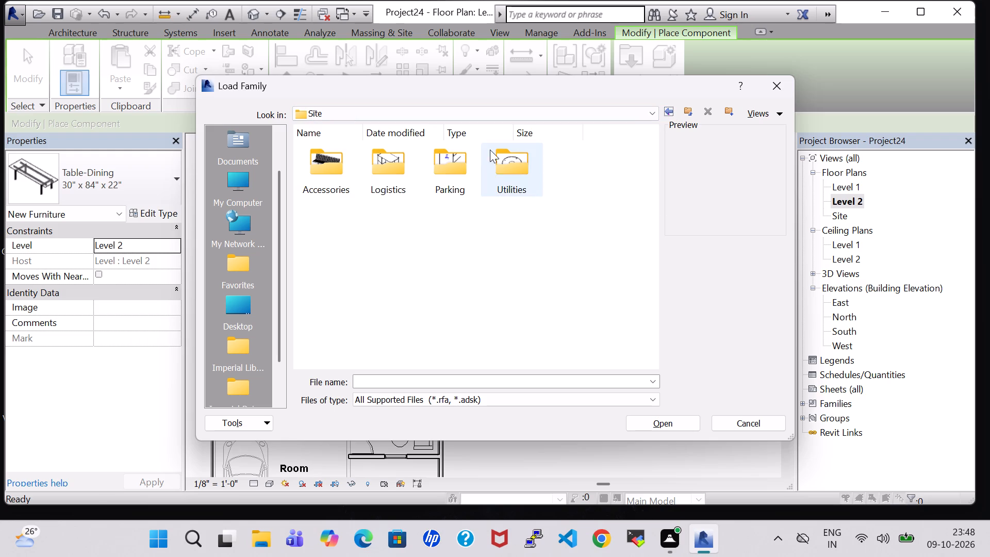
pyautogui.doubleClick(409, 169)
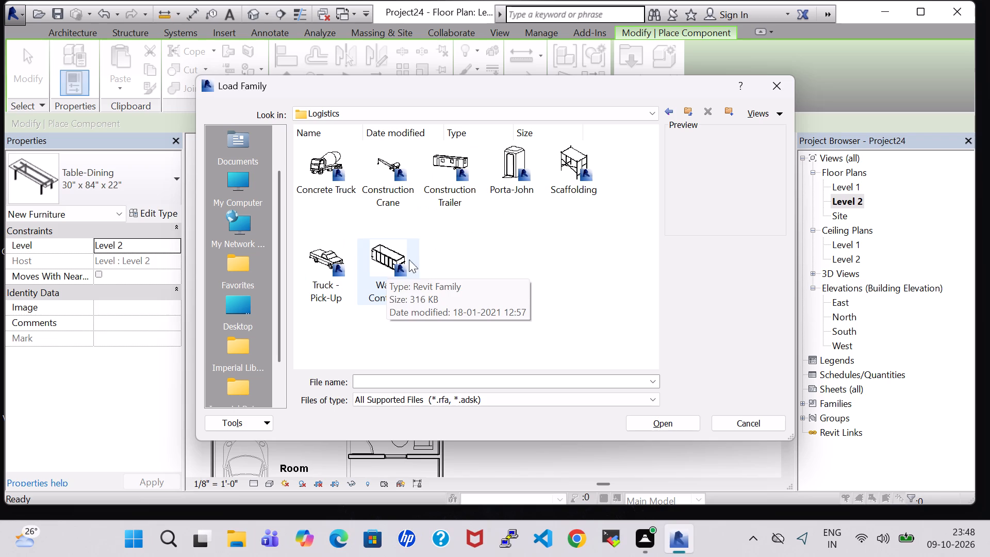
pyautogui.click(665, 113)
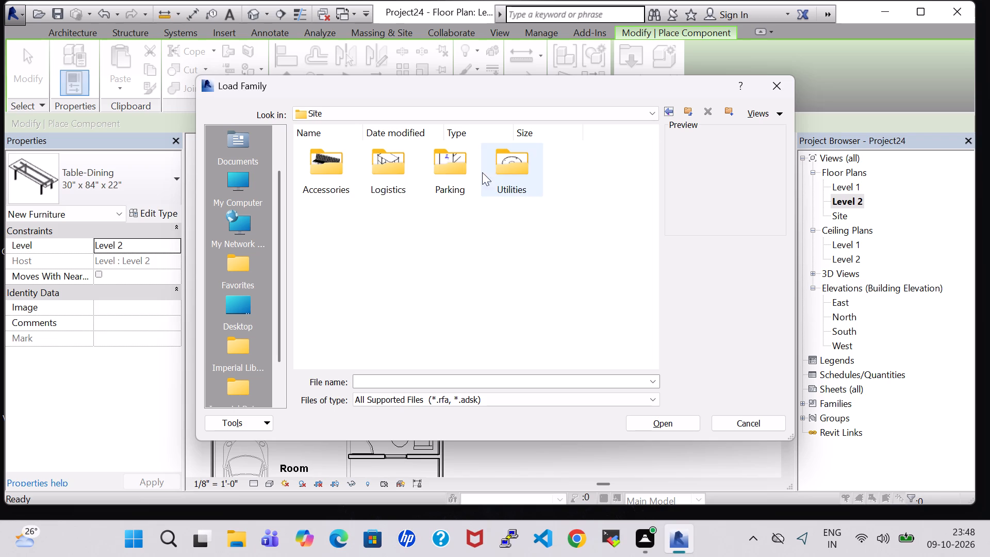
pyautogui.doubleClick(474, 172)
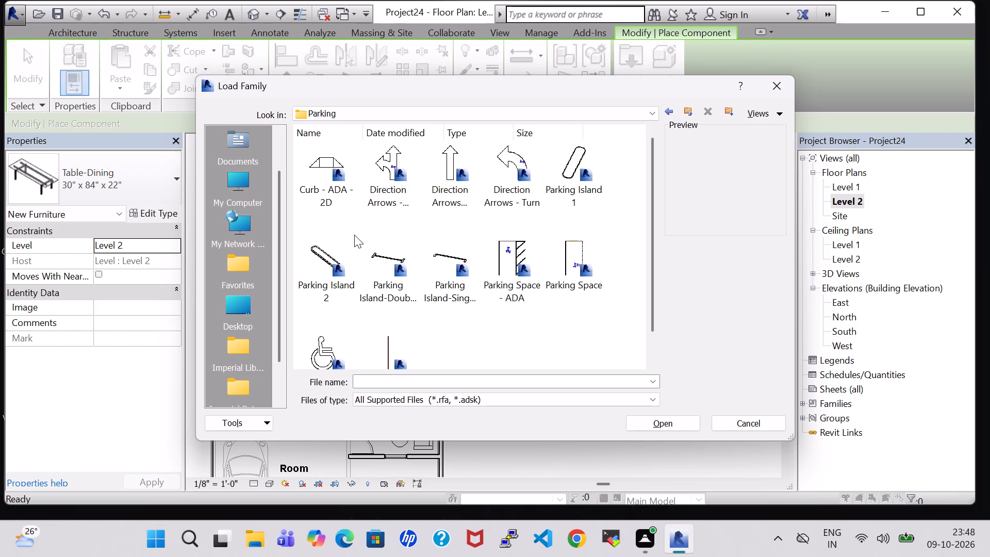
pyautogui.scroll(-1, 490, 265)
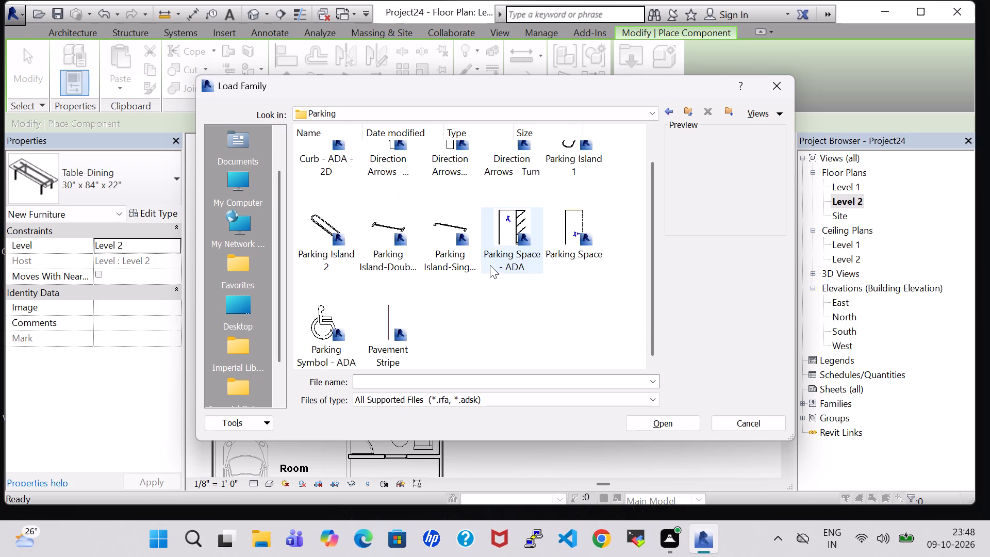
pyautogui.scroll(-2, 489, 274)
pyautogui.scroll(3, 344, 155)
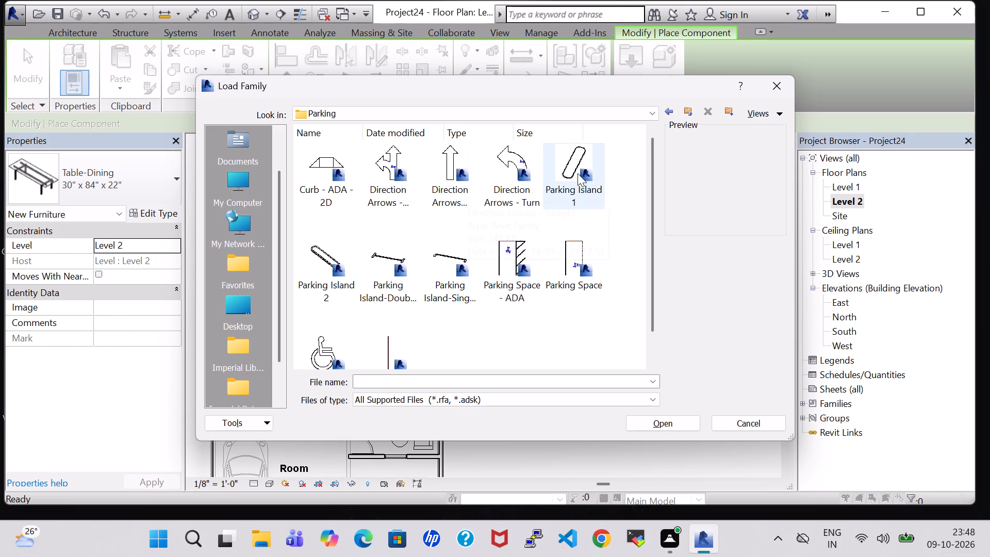
pyautogui.click(667, 113)
pyautogui.doubleClick(505, 170)
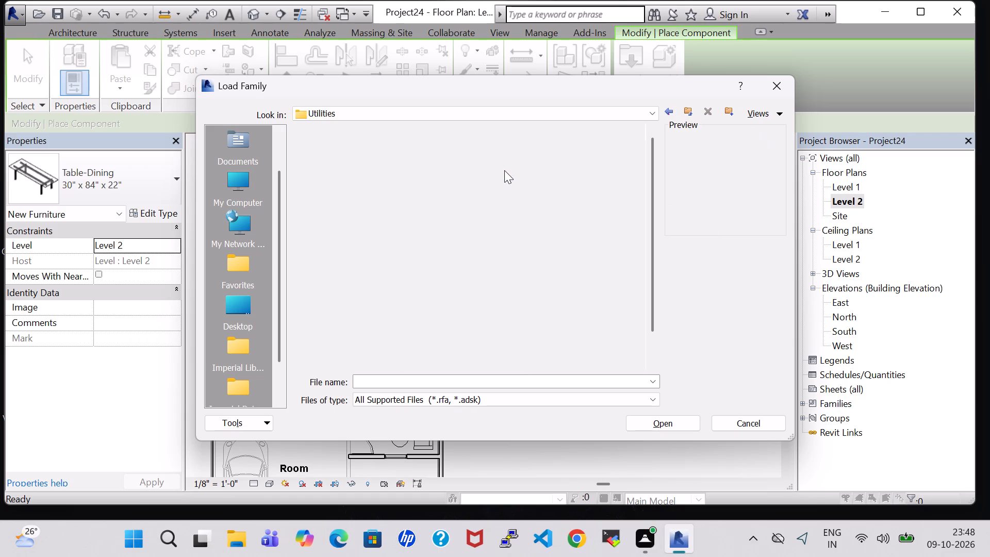
pyautogui.scroll(-1, 493, 219)
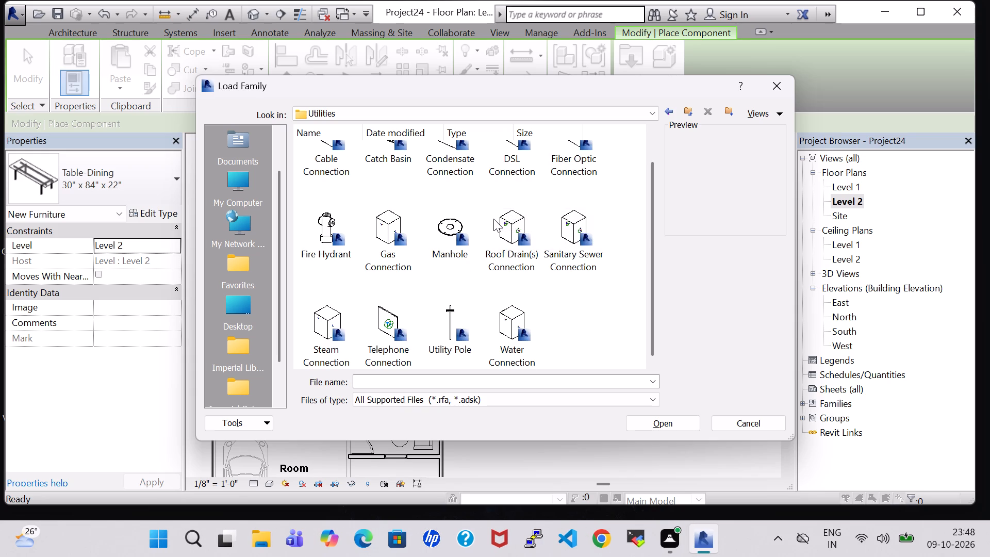
pyautogui.scroll(3, 493, 219)
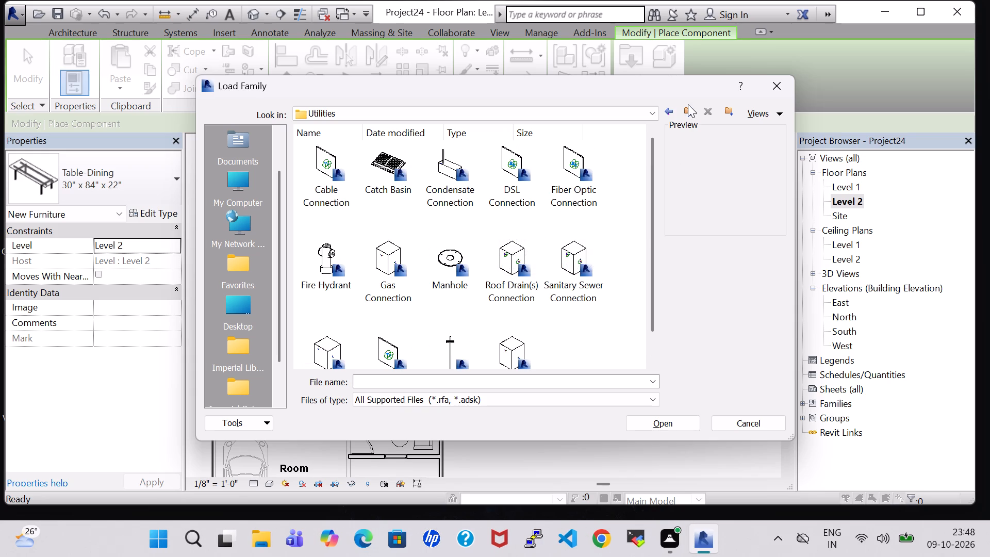
pyautogui.click(671, 108)
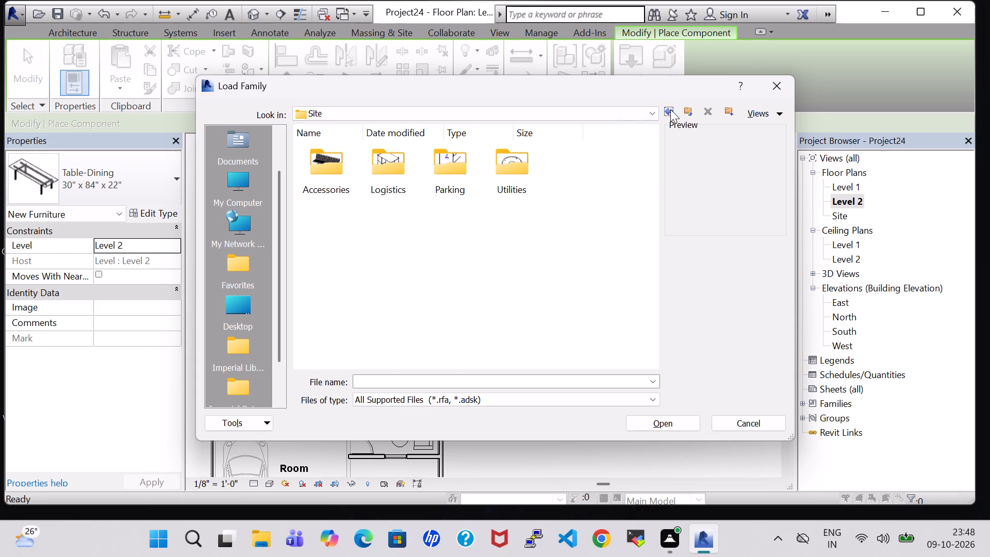
pyautogui.click(670, 109)
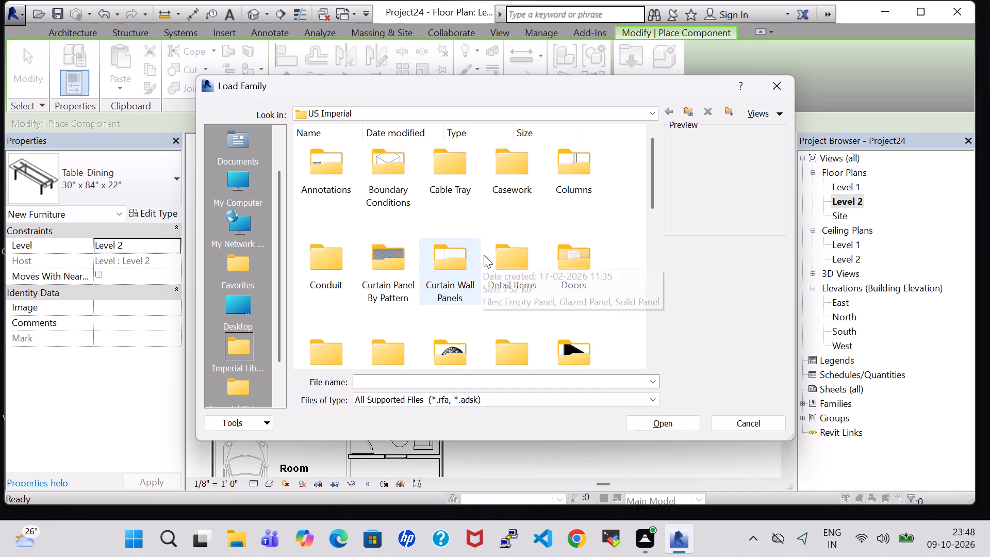
# Load the Table-Rectangular family from the library's Furniture Tables folder for component placement.
pyautogui.doubleClick(581, 340)
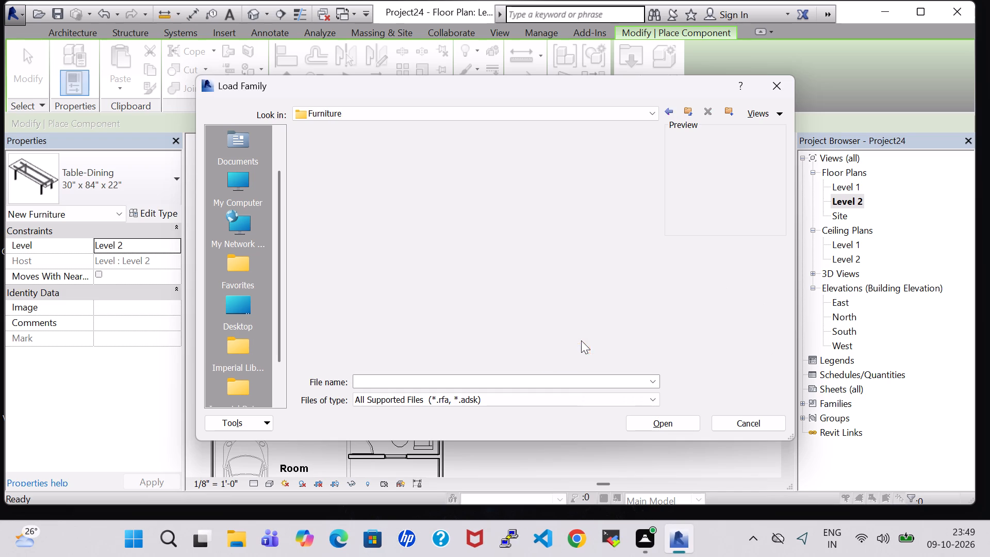
pyautogui.doubleClick(501, 178)
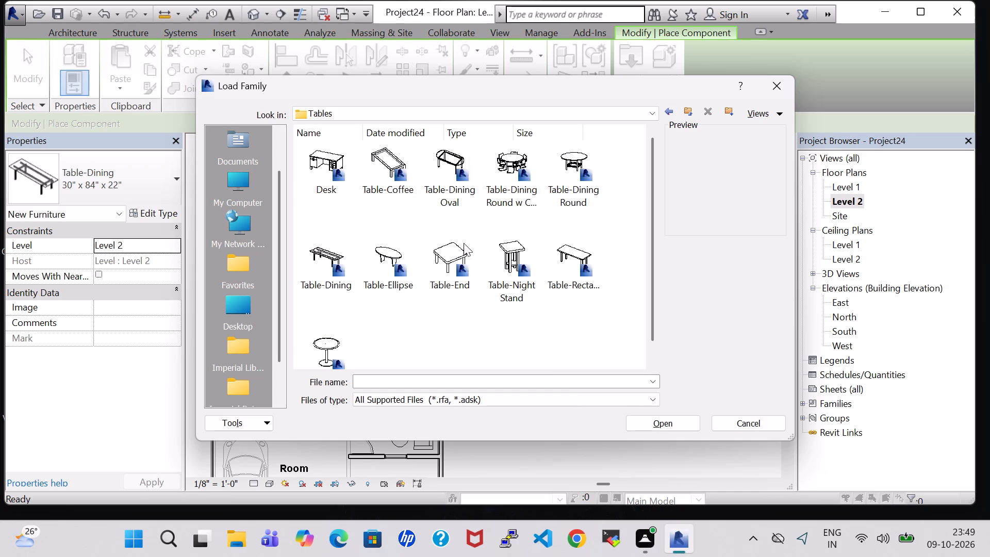
pyautogui.click(593, 252)
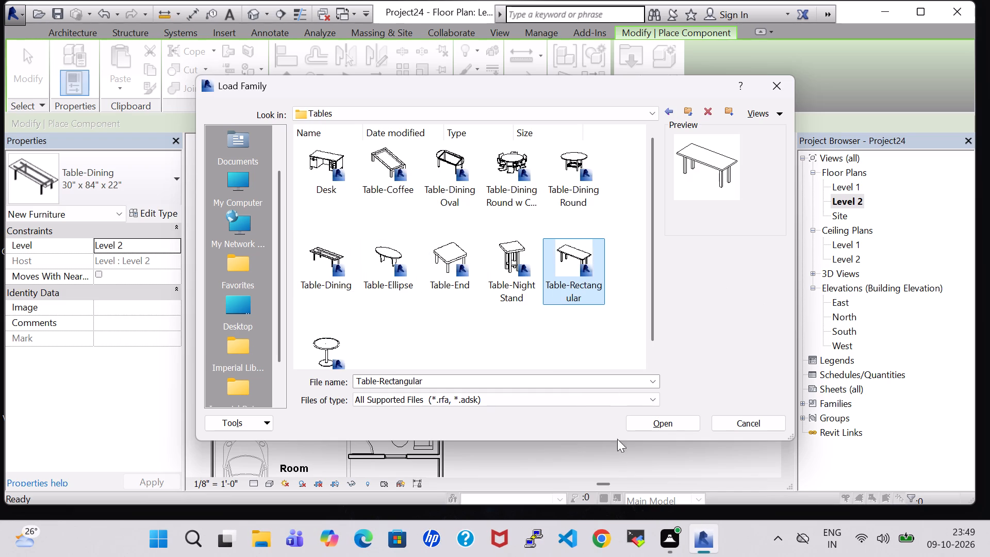
pyautogui.click(669, 423)
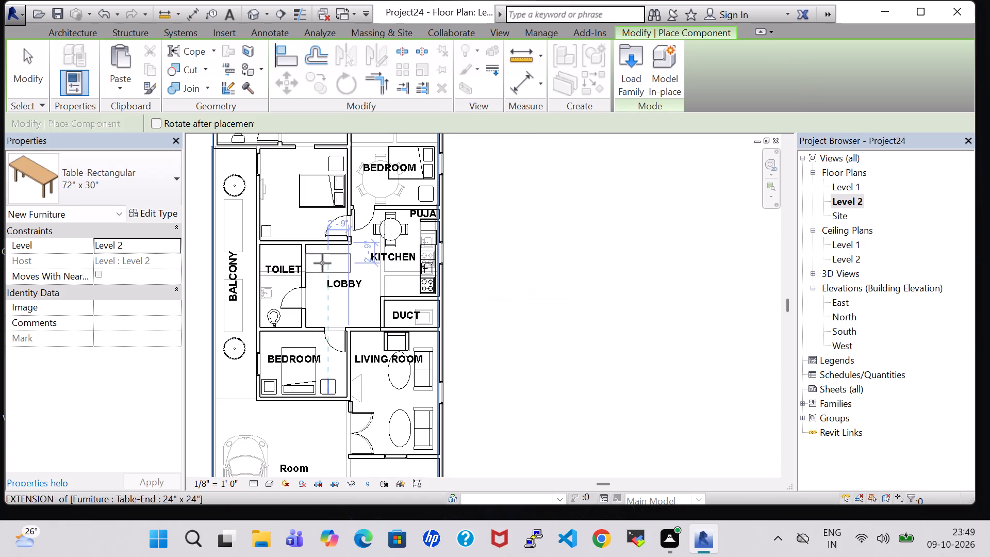
# Place two Table-Rectangular 72" x 30" tables lengthwise along the Level 2 balcony, between the two plants and over the underlying Level 1 tables.
pyautogui.press('space')
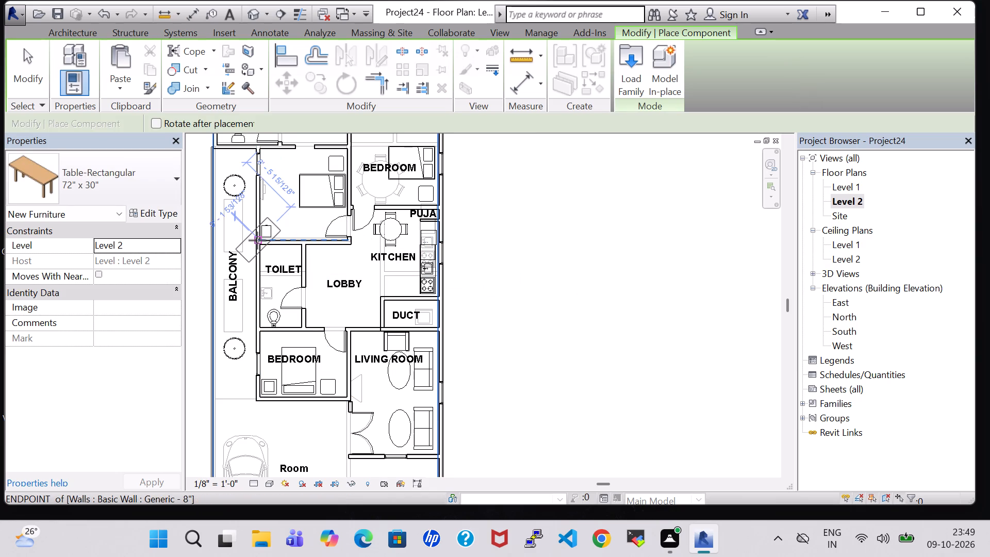
pyautogui.press('space')
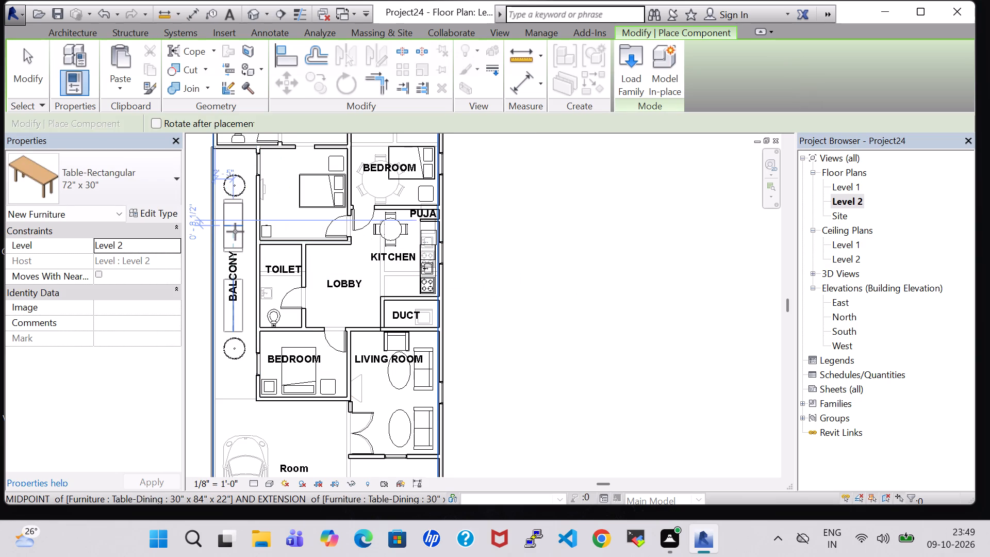
pyautogui.click(235, 232)
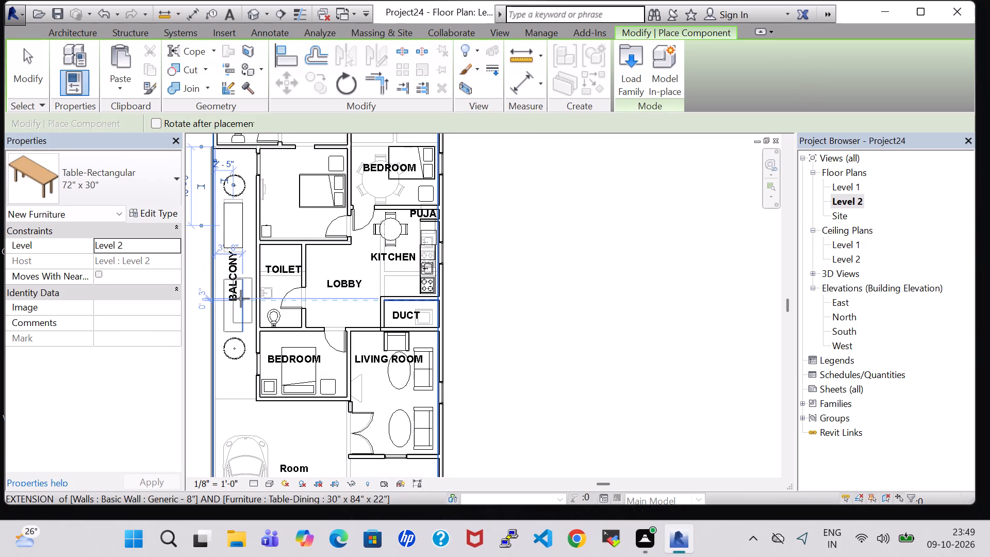
pyautogui.click(235, 303)
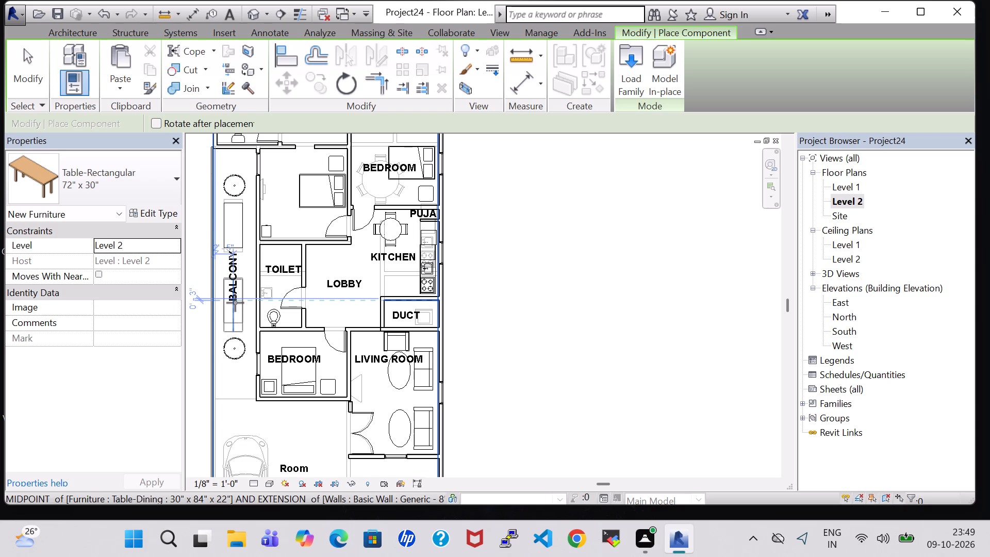
pyautogui.press('Escape')
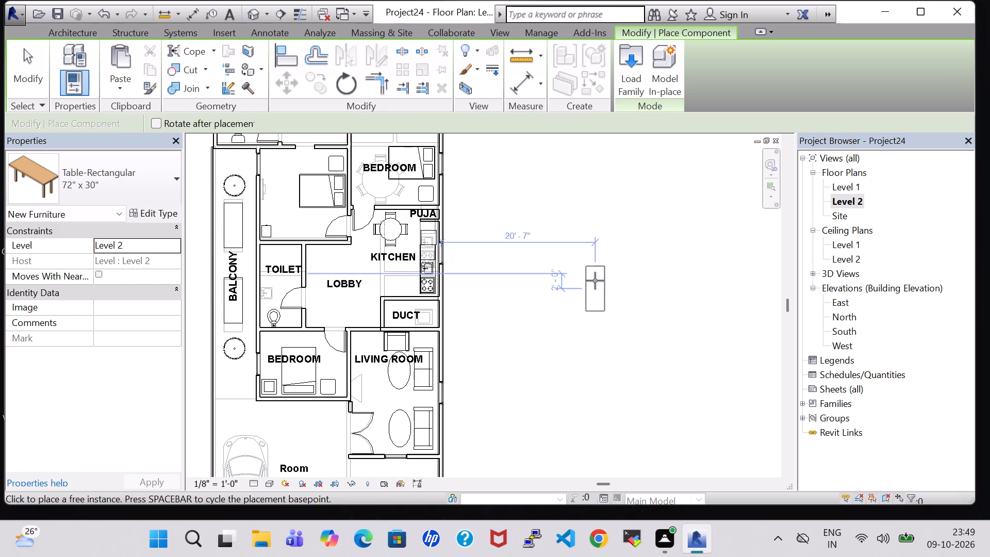
# Examine the new Level 2 balcony tables and plants in the 3D view from the balcony side of the house.
pyautogui.press('Escape')
pyautogui.click(251, 14)
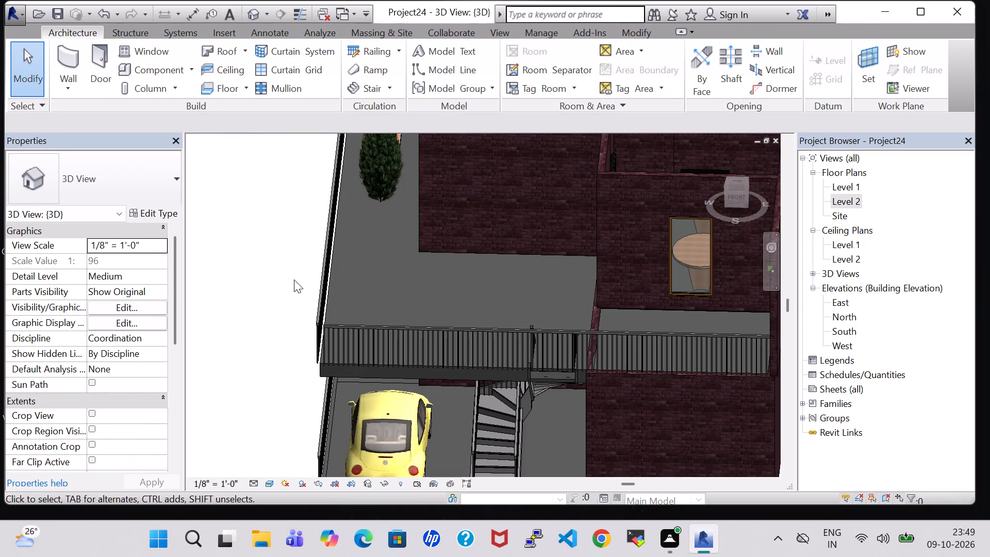
pyautogui.keyDown('shift'); pyautogui.moveTo(292, 281); pyautogui.dragTo(304, 242, button='middle'); pyautogui.keyUp('shift')
pyautogui.keyDown('shift'); pyautogui.moveTo(302, 242); pyautogui.dragTo(308, 241, button='middle'); pyautogui.keyUp('shift')
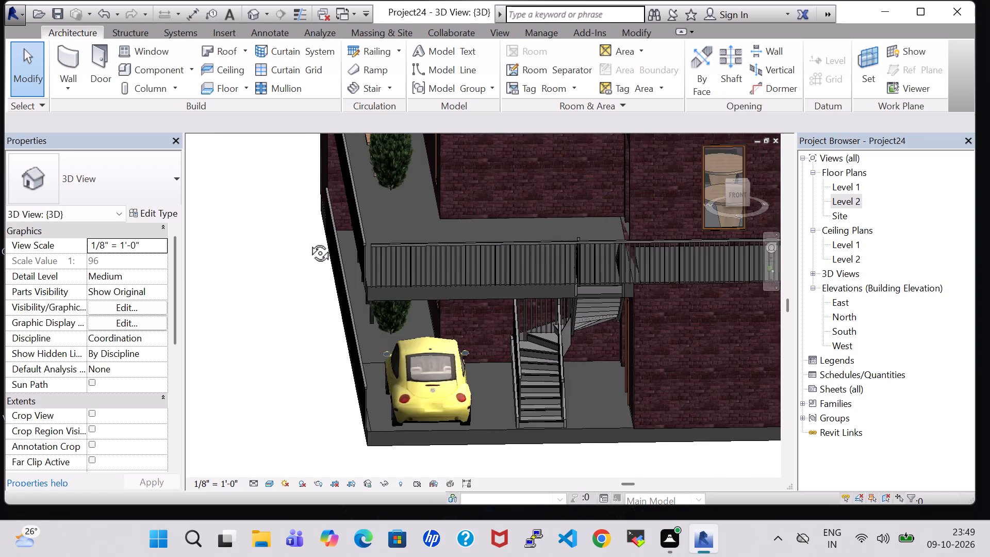
pyautogui.keyDown('shift'); pyautogui.moveTo(308, 241); pyautogui.dragTo(414, 217, button='middle'); pyautogui.keyUp('shift')
pyautogui.keyDown('shift'); pyautogui.moveTo(415, 220); pyautogui.dragTo(424, 265, button='middle'); pyautogui.keyUp('shift')
pyautogui.keyDown('shift'); pyautogui.middleClick(424, 265); pyautogui.keyUp('shift')
pyautogui.keyDown('shift'); pyautogui.moveTo(424, 272); pyautogui.dragTo(416, 293, button='middle'); pyautogui.keyUp('shift')
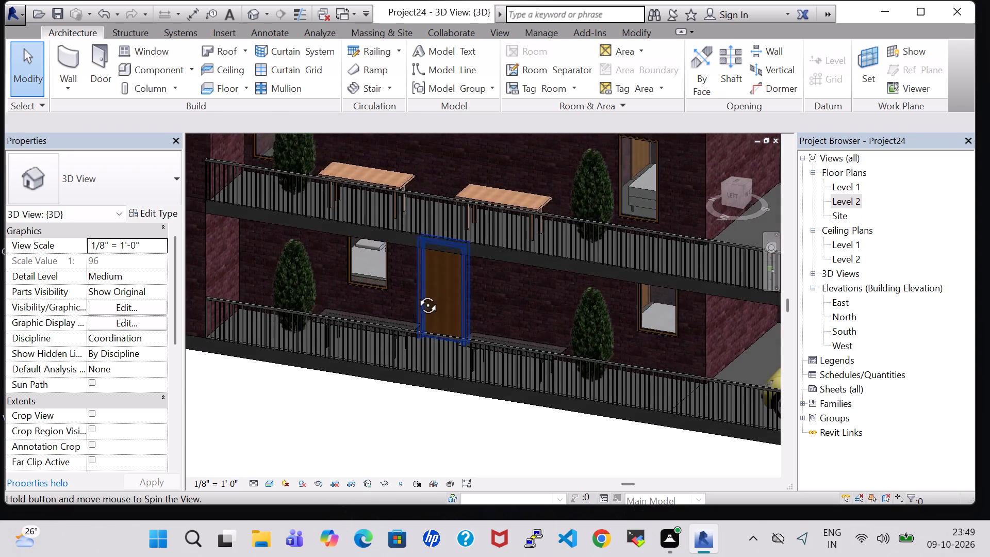
pyautogui.keyDown('shift'); pyautogui.moveTo(416, 293); pyautogui.dragTo(416, 294, button='middle'); pyautogui.keyUp('shift')
pyautogui.keyDown('shift'); pyautogui.middleClick(416, 294); pyautogui.keyUp('shift')
pyautogui.keyDown('shift'); pyautogui.moveTo(416, 294); pyautogui.dragTo(377, 314, button='middle'); pyautogui.keyUp('shift')
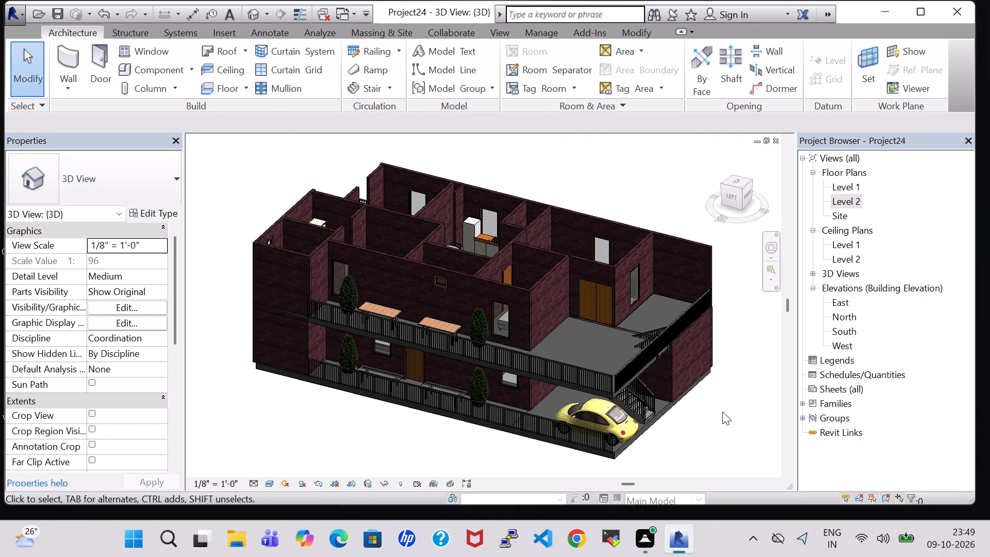
# Examine the Level 2 room layout and furniture from above in the 3D view for missing items.
pyautogui.keyDown('shift'); pyautogui.moveTo(722, 412); pyautogui.dragTo(801, 404, button='middle'); pyautogui.keyUp('shift')
pyautogui.keyDown('shift'); pyautogui.scroll(1, 778, 400); pyautogui.keyUp('shift')
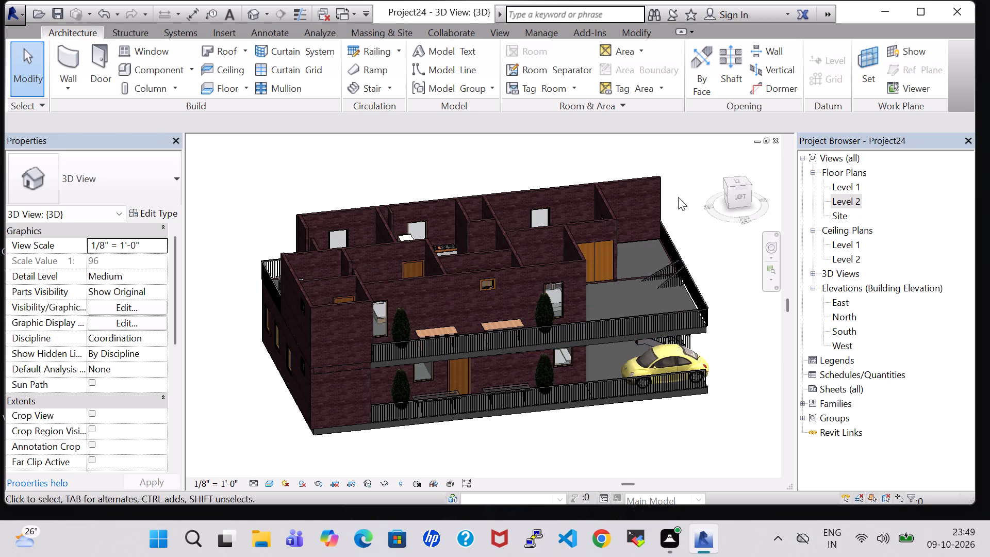
pyautogui.keyDown('shift'); pyautogui.moveTo(680, 196); pyautogui.dragTo(651, 248, button='middle'); pyautogui.keyUp('shift')
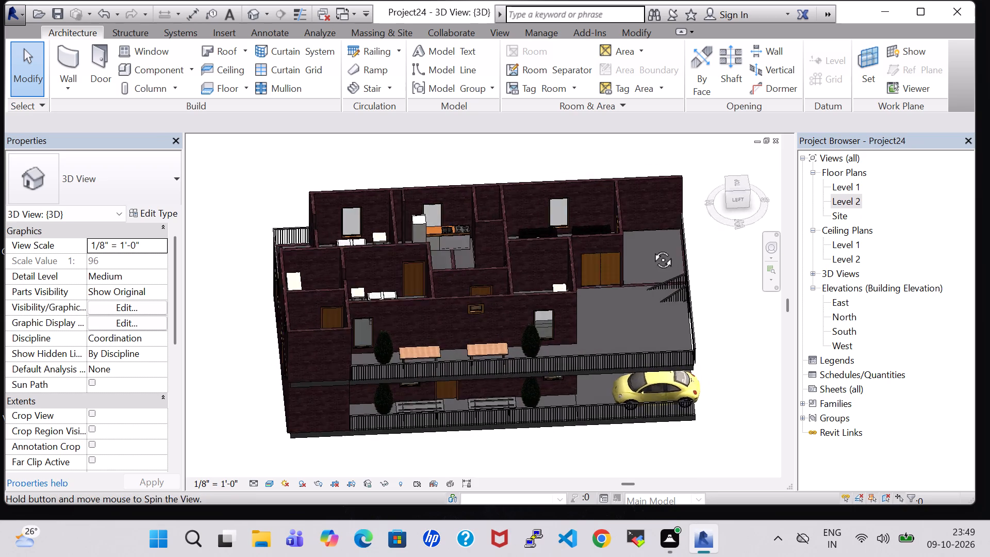
pyautogui.keyDown('shift'); pyautogui.moveTo(651, 248); pyautogui.dragTo(642, 252, button='middle'); pyautogui.keyUp('shift')
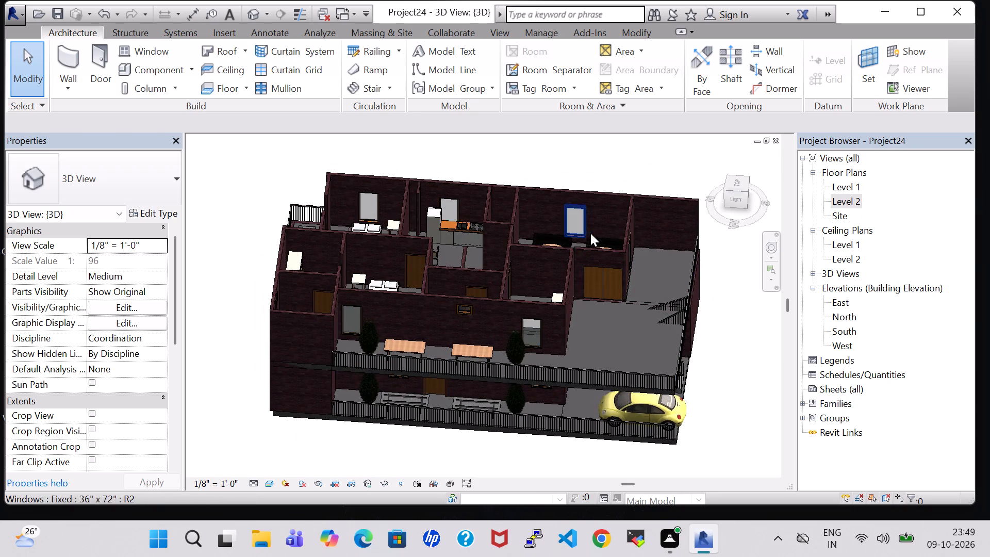
pyautogui.keyDown('shift'); pyautogui.scroll(1, 608, 163); pyautogui.keyUp('shift')
pyautogui.keyDown('shift'); pyautogui.moveTo(608, 163); pyautogui.dragTo(616, 261, button='middle'); pyautogui.keyUp('shift')
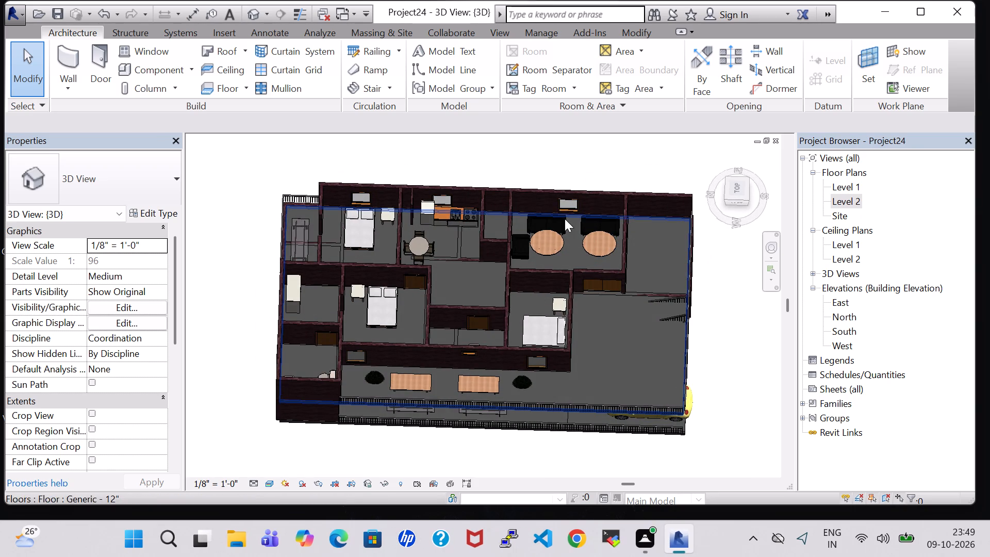
pyautogui.keyDown('shift'); pyautogui.moveTo(535, 301); pyautogui.dragTo(554, 314, button='middle'); pyautogui.keyUp('shift')
pyautogui.keyDown('shift'); pyautogui.moveTo(464, 280); pyautogui.dragTo(474, 300, button='middle'); pyautogui.keyUp('shift')
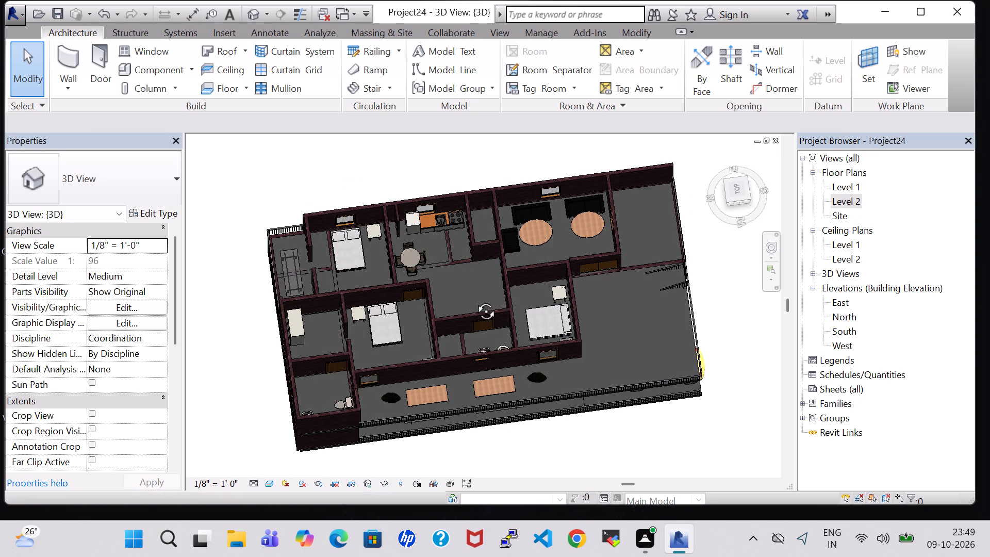
pyautogui.keyDown('shift'); pyautogui.moveTo(474, 300); pyautogui.dragTo(482, 353, button='middle'); pyautogui.keyUp('shift')
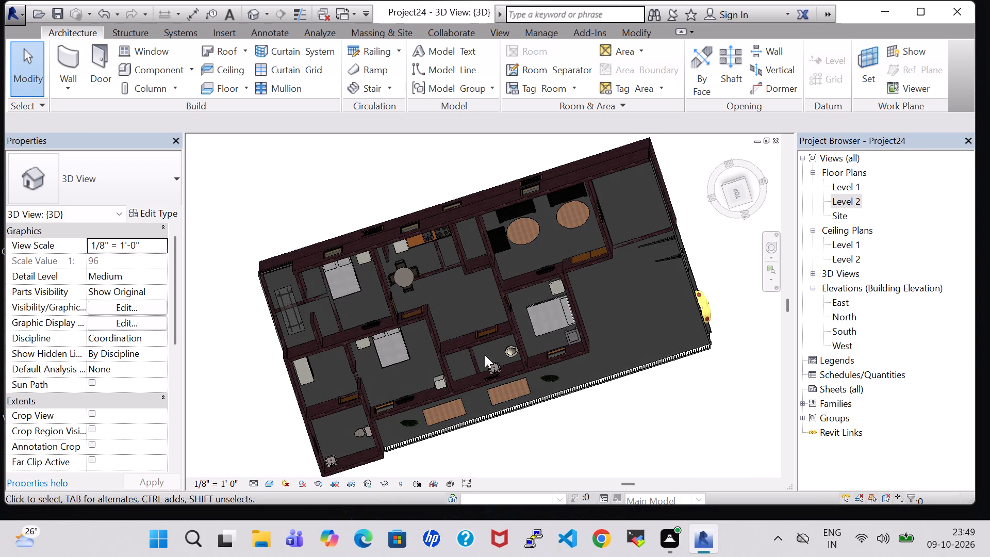
# In the Level 2 floor plan, load the Tub-Free Standing-3D family from the library's Plumbing, Architectural, Fixtures, Bathtubs folder for component placement.
pyautogui.doubleClick(851, 201)
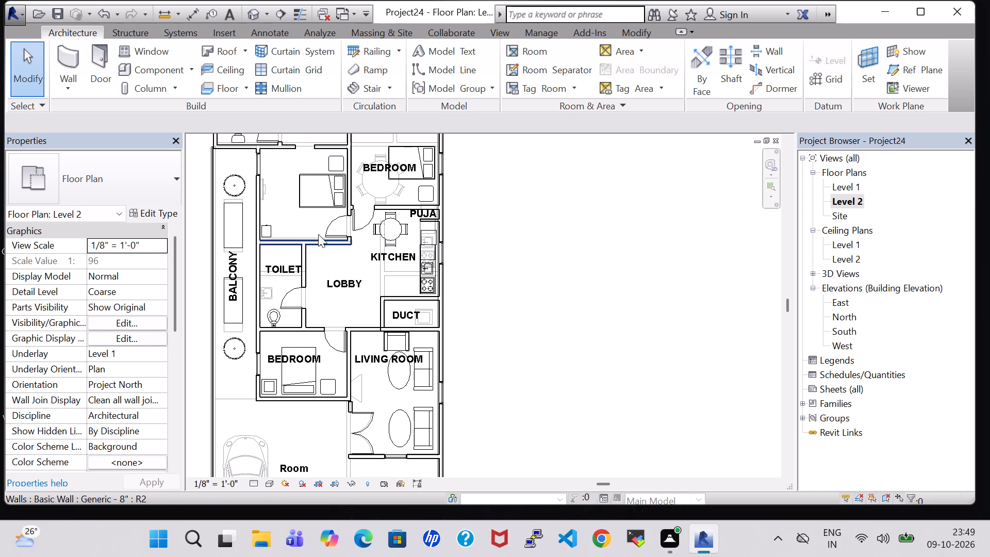
pyautogui.click(143, 72)
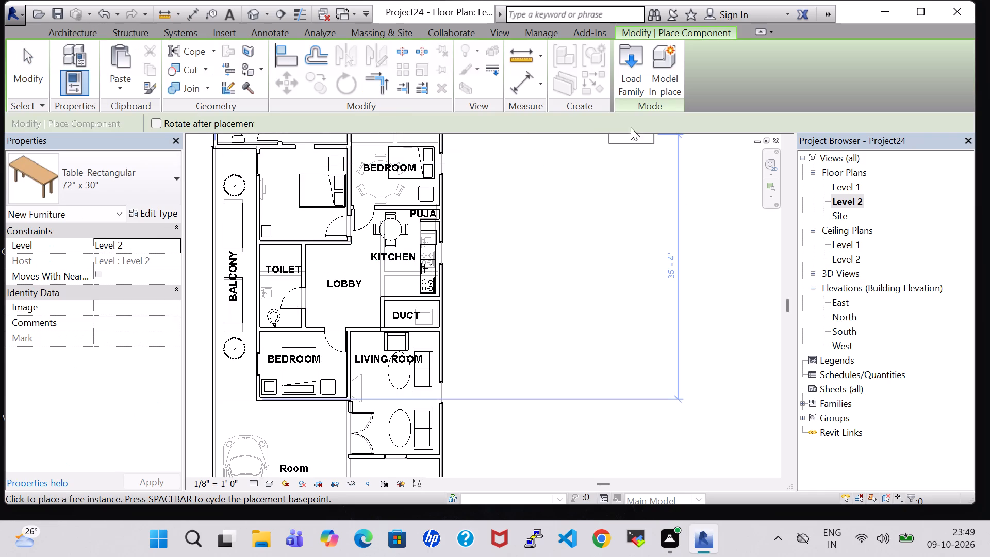
pyautogui.click(623, 79)
pyautogui.click(564, 344)
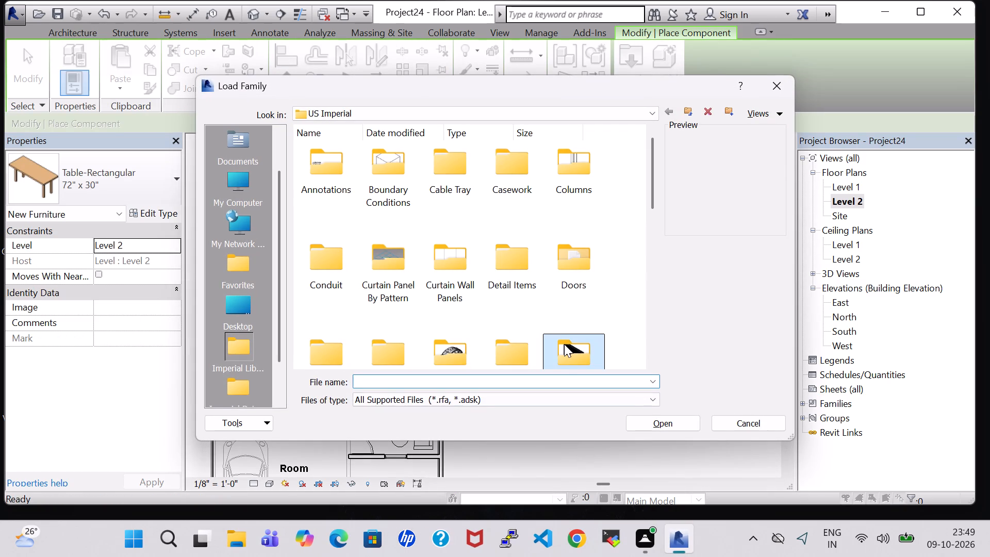
pyautogui.press('p')
pyautogui.doubleClick(469, 167)
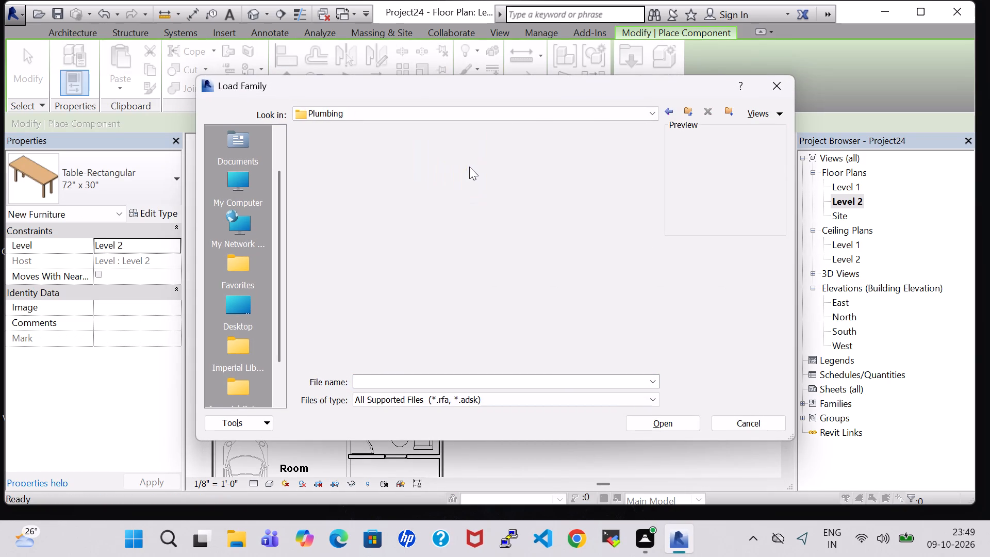
pyautogui.doubleClick(324, 170)
pyautogui.doubleClick(378, 174)
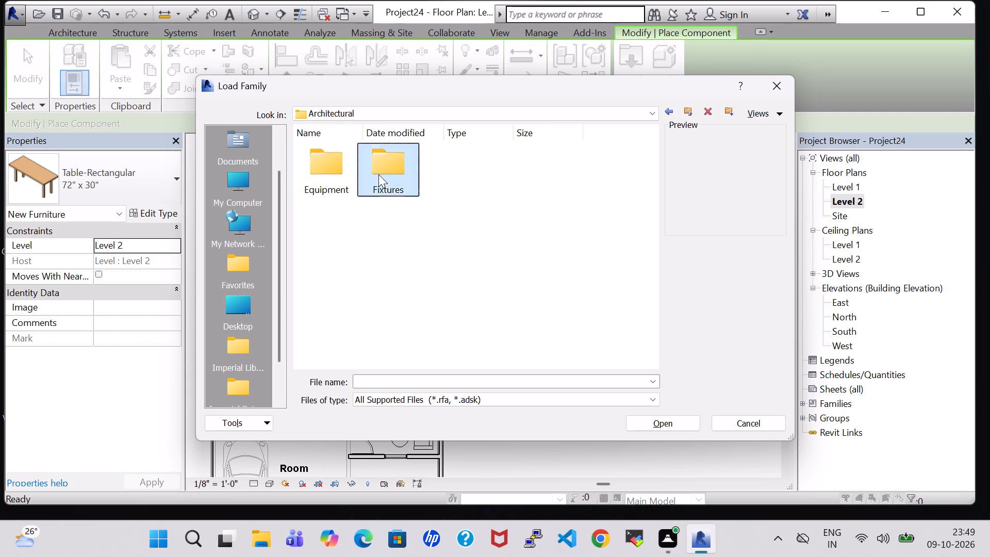
pyautogui.click(394, 257)
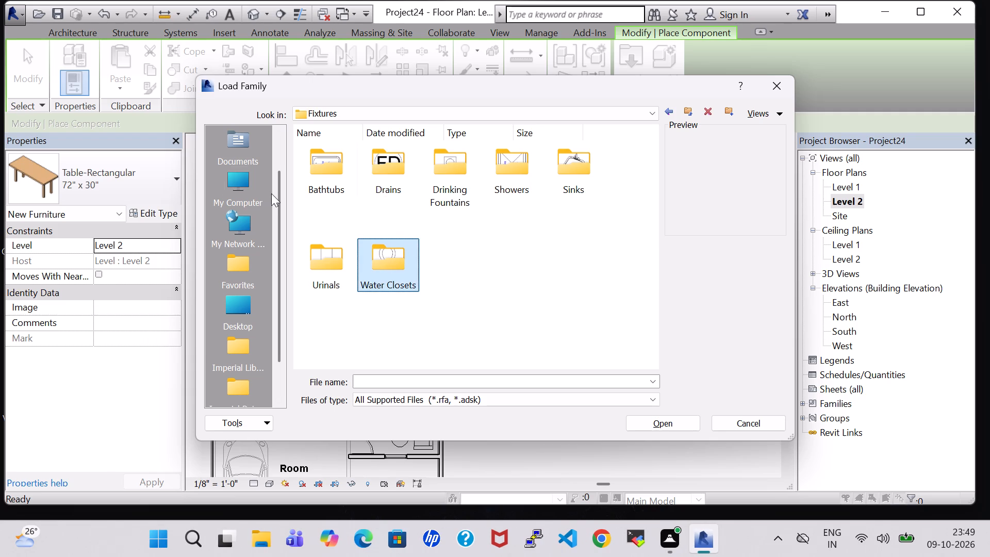
pyautogui.doubleClick(305, 184)
pyautogui.click(356, 180)
pyautogui.doubleClick(334, 174)
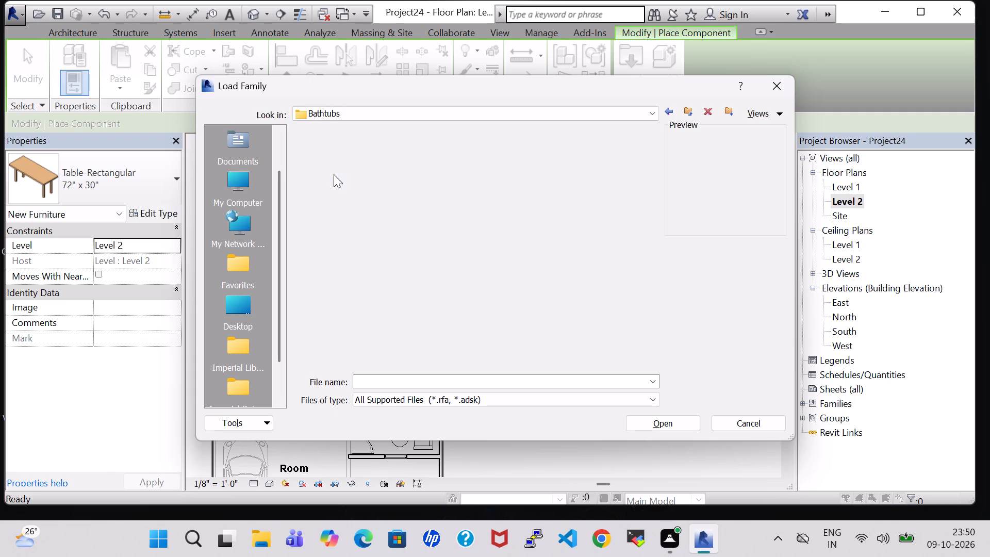
pyautogui.doubleClick(387, 181)
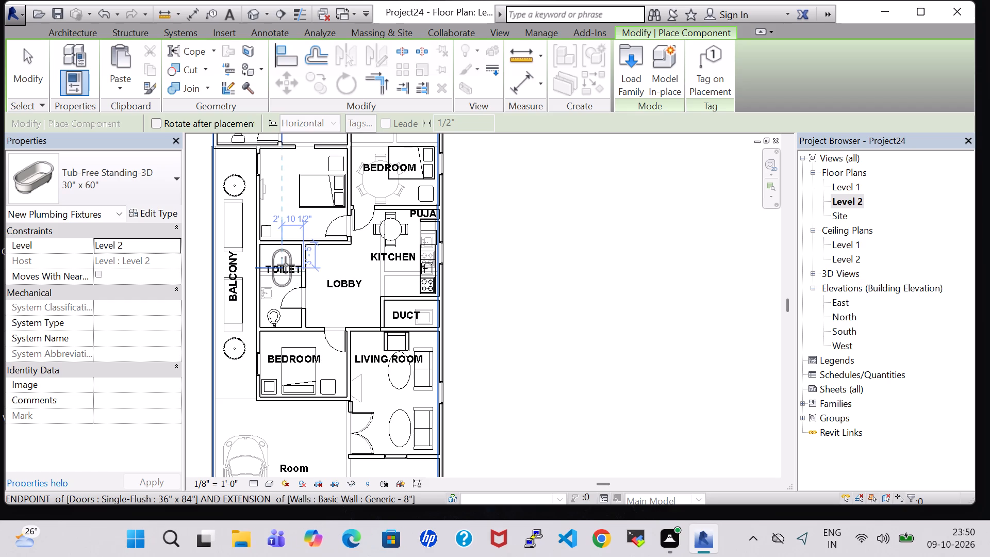
# Place a Tub-Free Standing-3D 30" x 60" bathtub, rotated crosswise, against the upper wall of the Level 2 toilet beside the lobby.
pyautogui.press('space')
pyautogui.press('space')
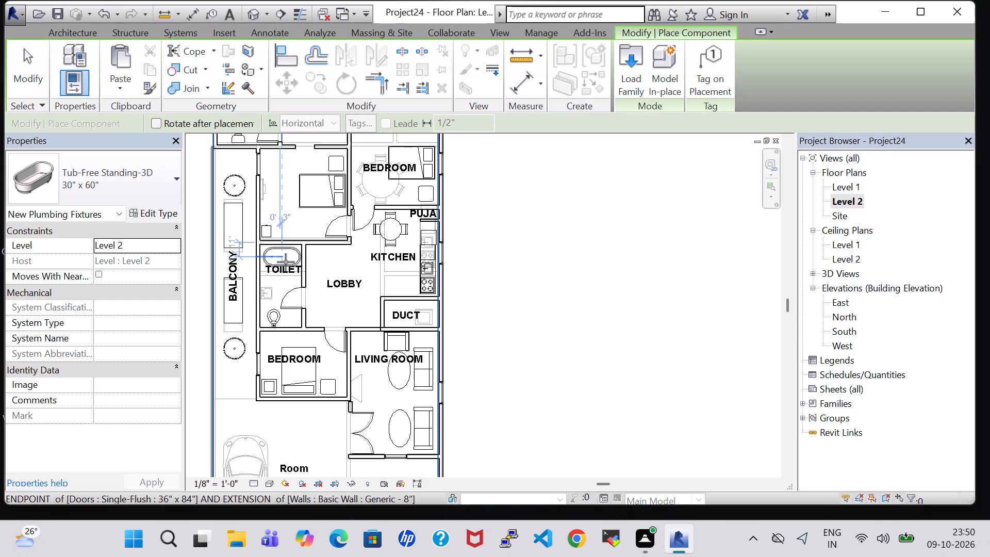
pyautogui.click(286, 262)
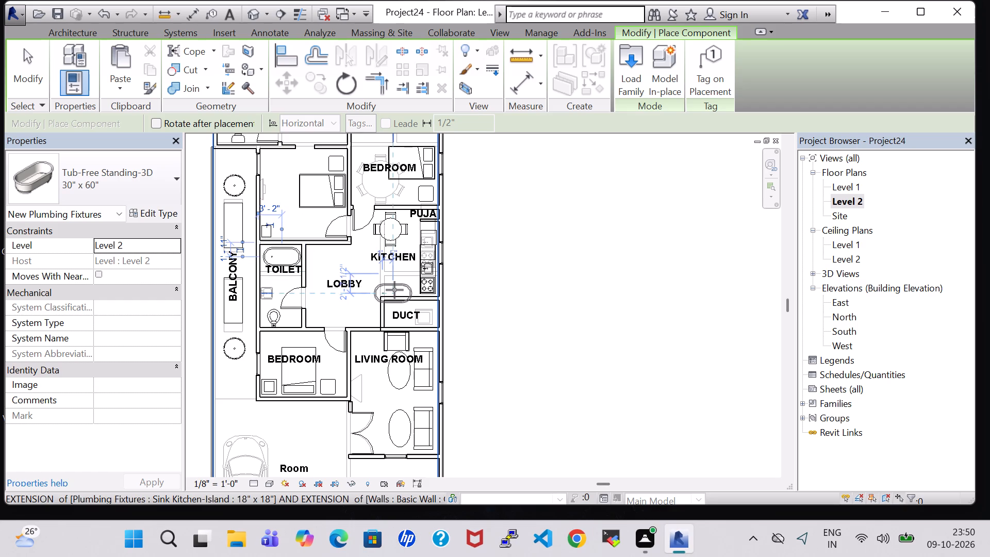
pyautogui.press('Escape')
pyautogui.press('Escape')
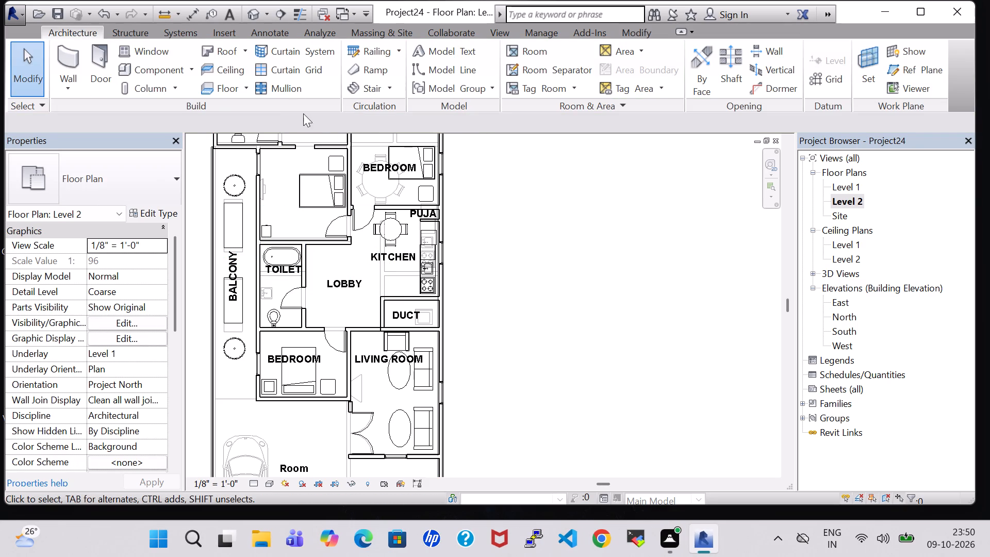
# Examine the new bathtub and the surrounding Level 2 rooms from above in the 3D view.
pyautogui.click(258, 10)
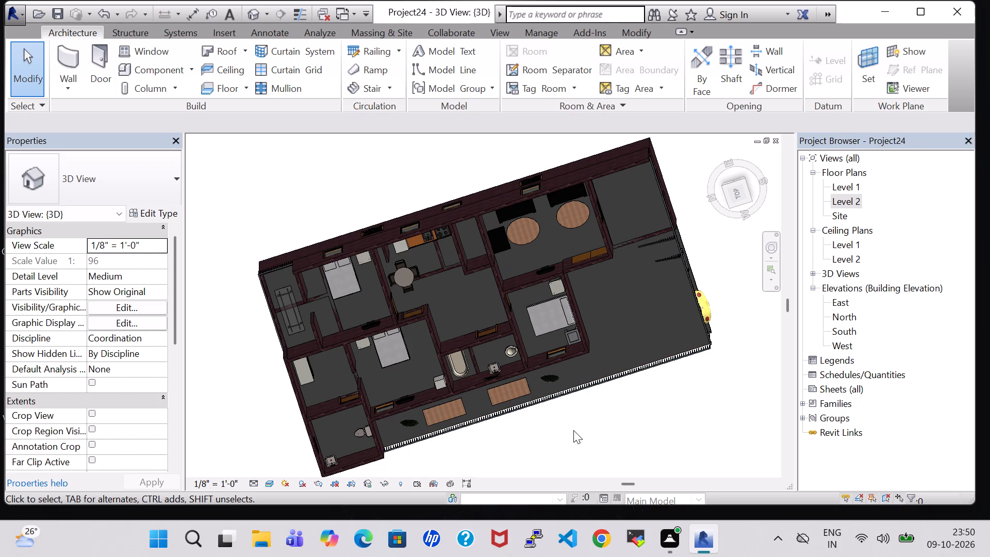
pyautogui.press('space')
pyautogui.press('space')
pyautogui.press('space')
pyautogui.press('space')
pyautogui.press('space')
pyautogui.press('space')
pyautogui.press('space')
pyautogui.press('space')
pyautogui.press('space')
pyautogui.press('space')
pyautogui.press('space')
pyautogui.moveTo(592, 432); pyautogui.dragTo(576, 407, button='middle')
pyautogui.scroll(1, 592, 432)
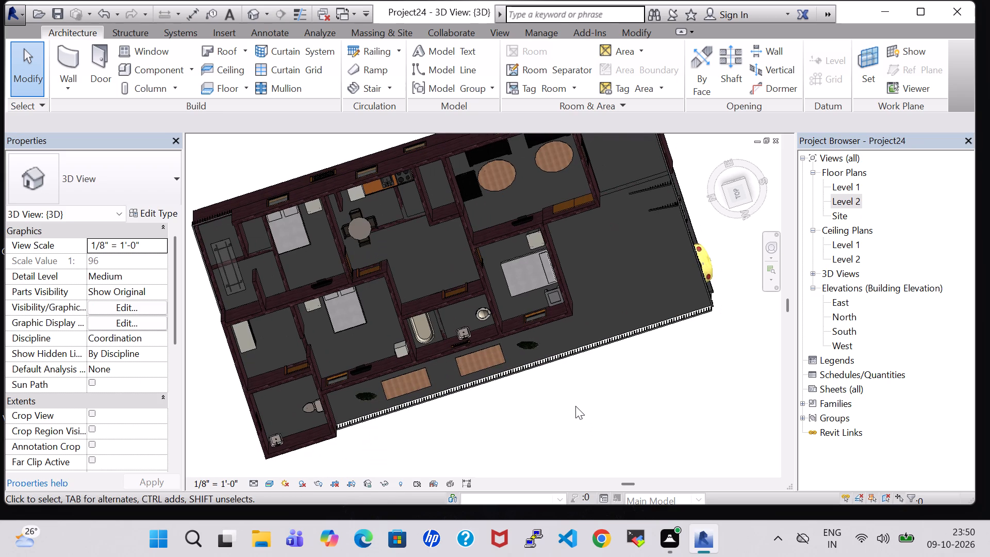
pyautogui.keyDown('shift'); pyautogui.moveTo(575, 406); pyautogui.dragTo(556, 347, button='middle'); pyautogui.keyUp('shift')
pyautogui.scroll(1, 628, 311)
pyautogui.keyDown('shift'); pyautogui.moveTo(628, 311); pyautogui.dragTo(635, 334, button='middle'); pyautogui.keyUp('shift')
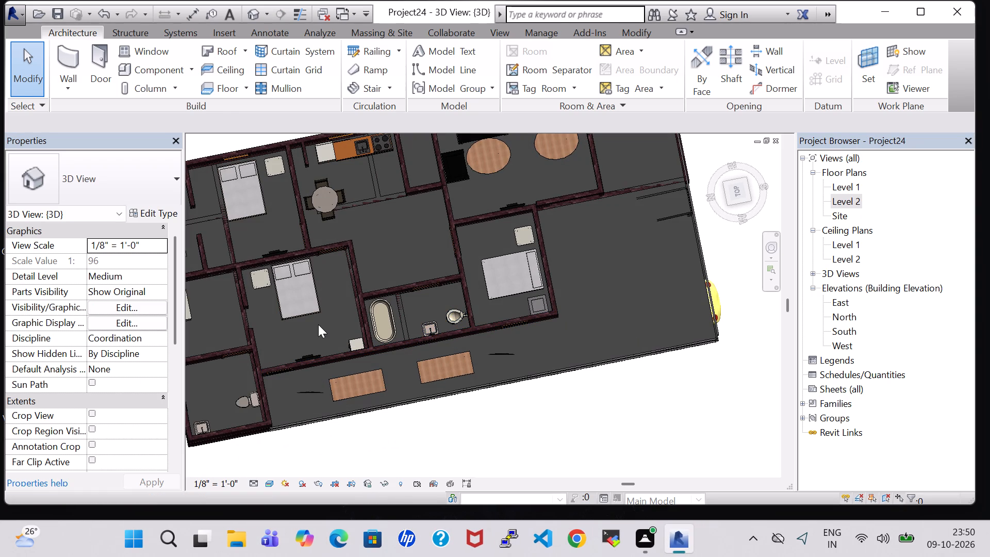
pyautogui.keyDown('shift'); pyautogui.moveTo(392, 247); pyautogui.dragTo(450, 266, button='middle'); pyautogui.keyUp('shift')
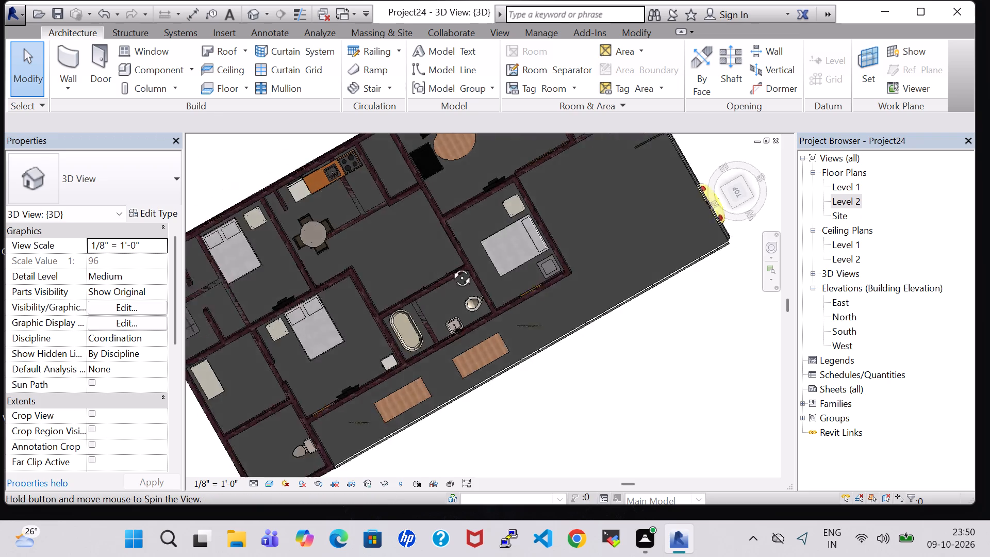
pyautogui.keyDown('shift'); pyautogui.moveTo(450, 266); pyautogui.dragTo(437, 279, button='middle'); pyautogui.keyUp('shift')
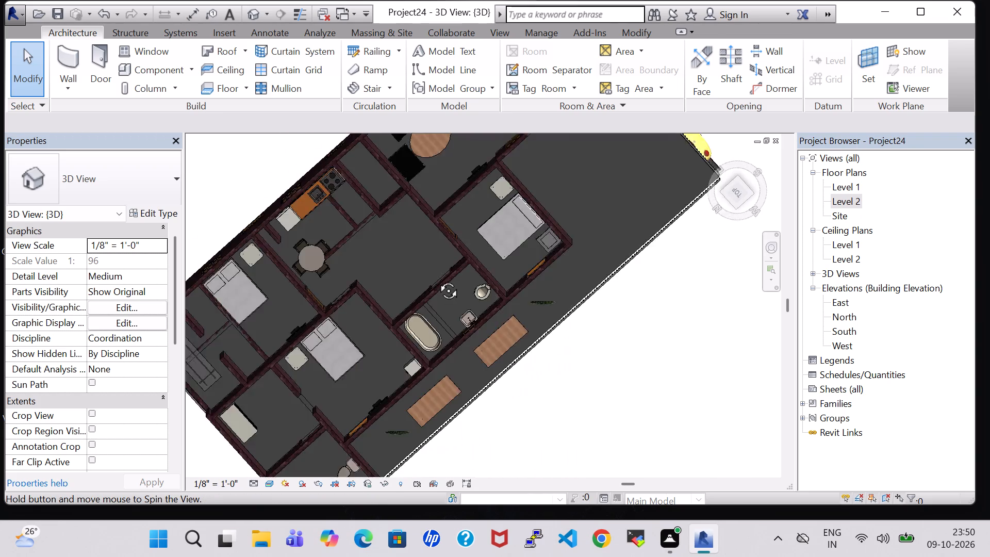
pyautogui.keyDown('shift'); pyautogui.moveTo(437, 279); pyautogui.dragTo(405, 280, button='middle'); pyautogui.keyUp('shift')
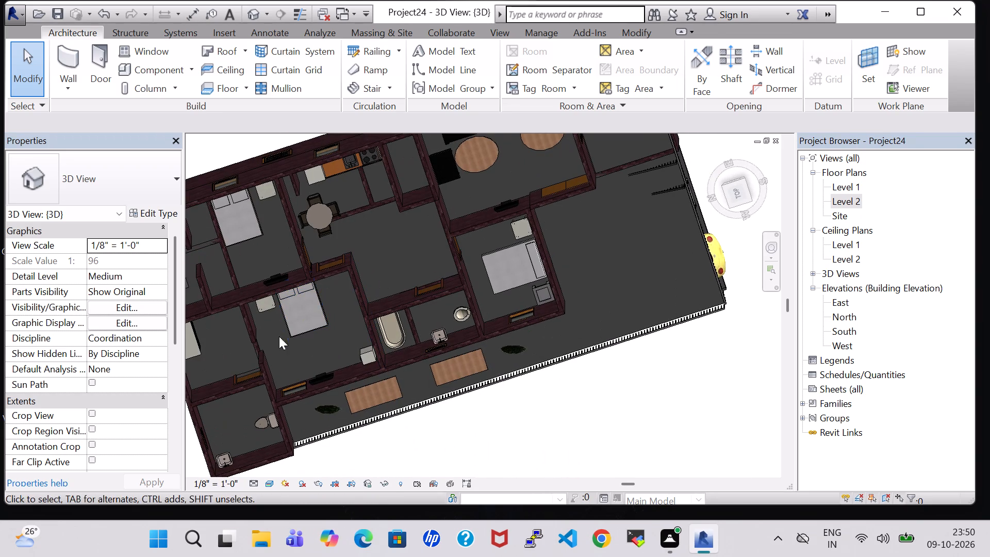
pyautogui.moveTo(482, 422); pyautogui.dragTo(442, 370, button='middle')
pyautogui.keyDown('shift'); pyautogui.scroll(1, 482, 422); pyautogui.keyUp('shift')
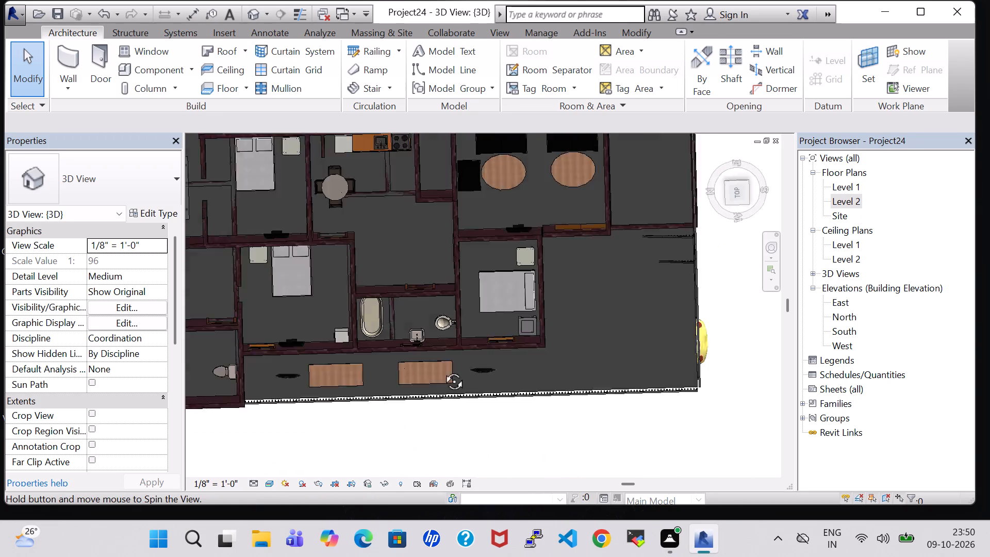
# Examine the whole house in 3D from the front, sides and above, checking the balconies, toilet and furnished Level 2 rooms.
pyautogui.moveTo(442, 370); pyautogui.dragTo(334, 195, button='middle')
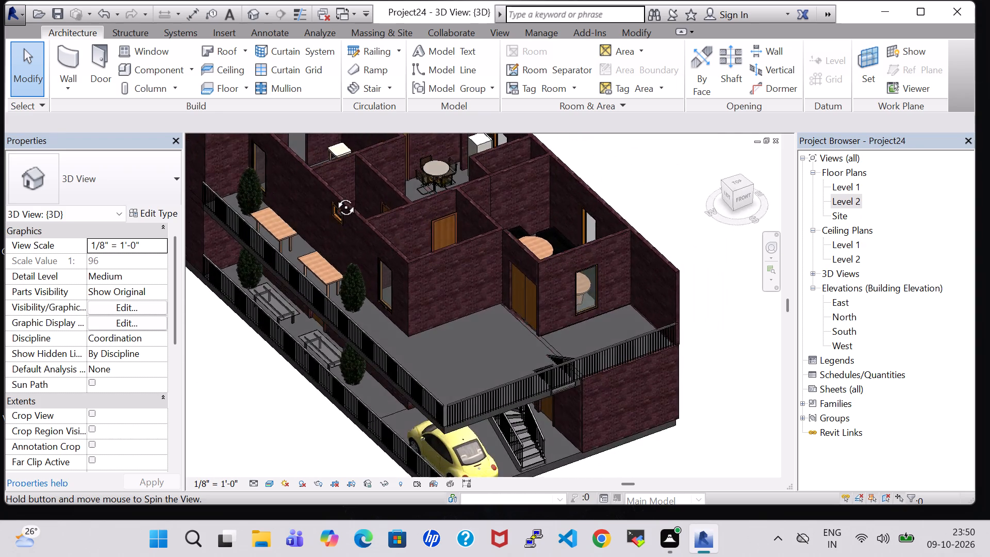
pyautogui.moveTo(334, 195); pyautogui.dragTo(279, 220, button='middle')
pyautogui.moveTo(612, 192); pyautogui.dragTo(612, 203, button='middle')
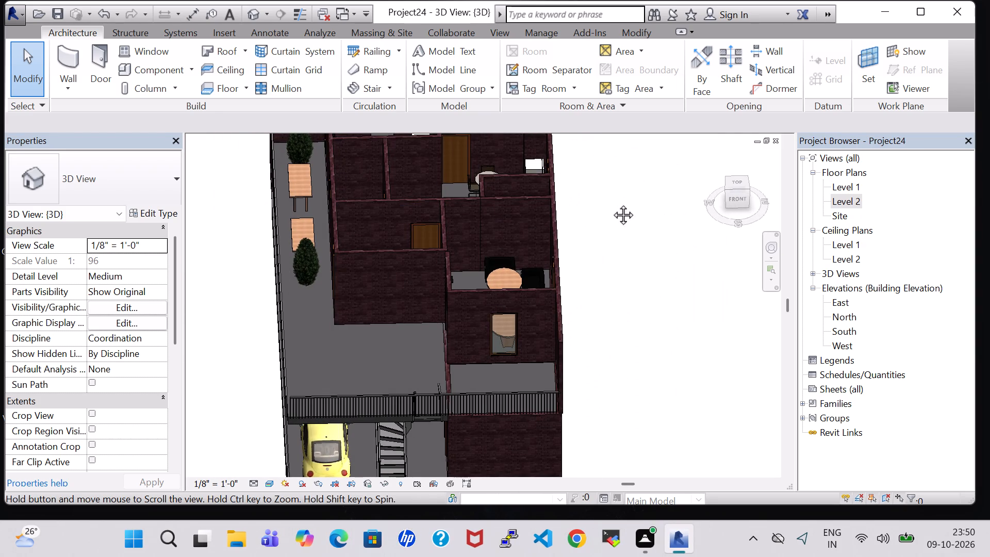
pyautogui.moveTo(612, 203); pyautogui.dragTo(599, 362, button='middle')
pyautogui.moveTo(612, 313); pyautogui.dragTo(630, 388, button='middle')
pyautogui.keyDown('shift'); pyautogui.moveTo(630, 388); pyautogui.dragTo(630, 409, button='middle'); pyautogui.keyUp('shift')
pyautogui.moveTo(637, 300); pyautogui.dragTo(602, 300, button='middle')
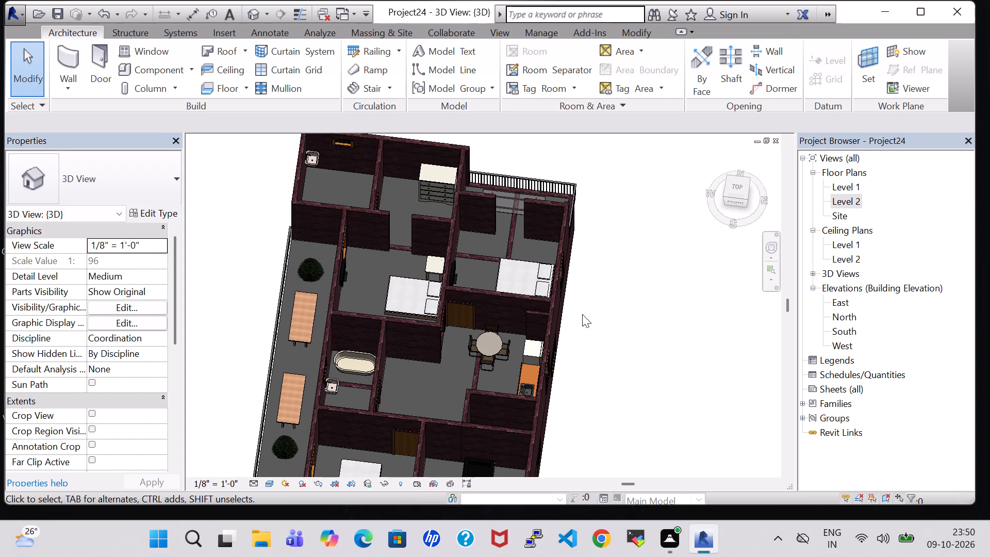
pyautogui.keyDown('shift'); pyautogui.scroll(1, 606, 320); pyautogui.keyUp('shift')
pyautogui.keyDown('shift'); pyautogui.moveTo(606, 320); pyautogui.dragTo(527, 294, button='middle'); pyautogui.keyUp('shift')
pyautogui.keyDown('shift'); pyautogui.middleClick(527, 294); pyautogui.keyUp('shift')
pyautogui.keyDown('shift'); pyautogui.moveTo(527, 294); pyautogui.dragTo(491, 291, button='middle'); pyautogui.keyUp('shift')
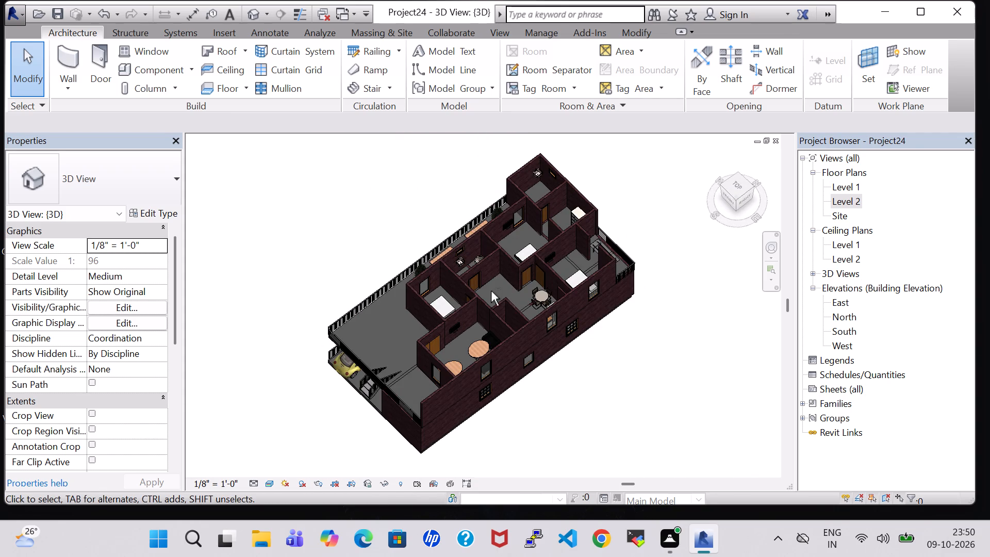
pyautogui.scroll(5, 535, 302)
pyautogui.moveTo(654, 375); pyautogui.dragTo(704, 494, button='middle')
pyautogui.keyDown('shift'); pyautogui.moveTo(539, 297); pyautogui.dragTo(590, 305, button='middle'); pyautogui.keyUp('shift')
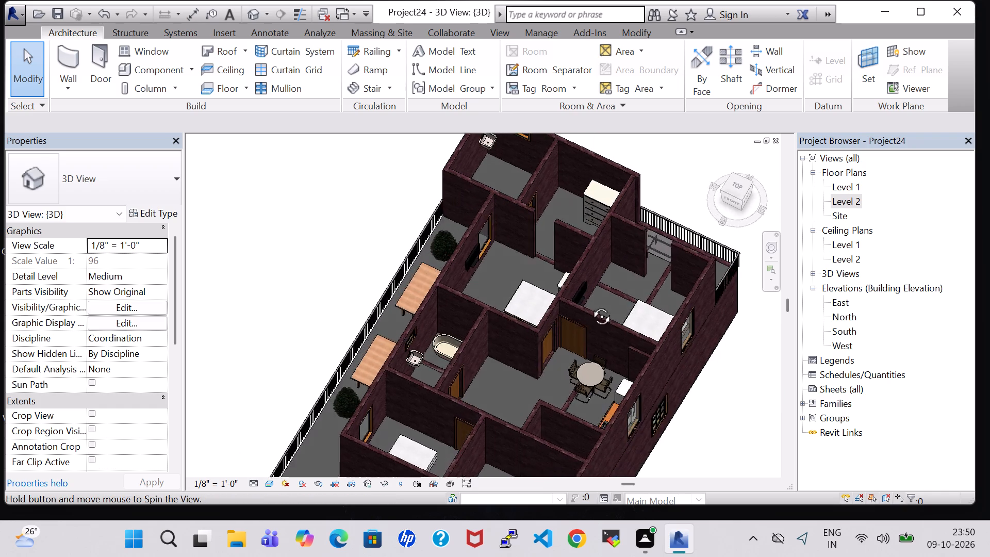
pyautogui.keyDown('shift'); pyautogui.moveTo(590, 305); pyautogui.dragTo(622, 305, button='middle'); pyautogui.keyUp('shift')
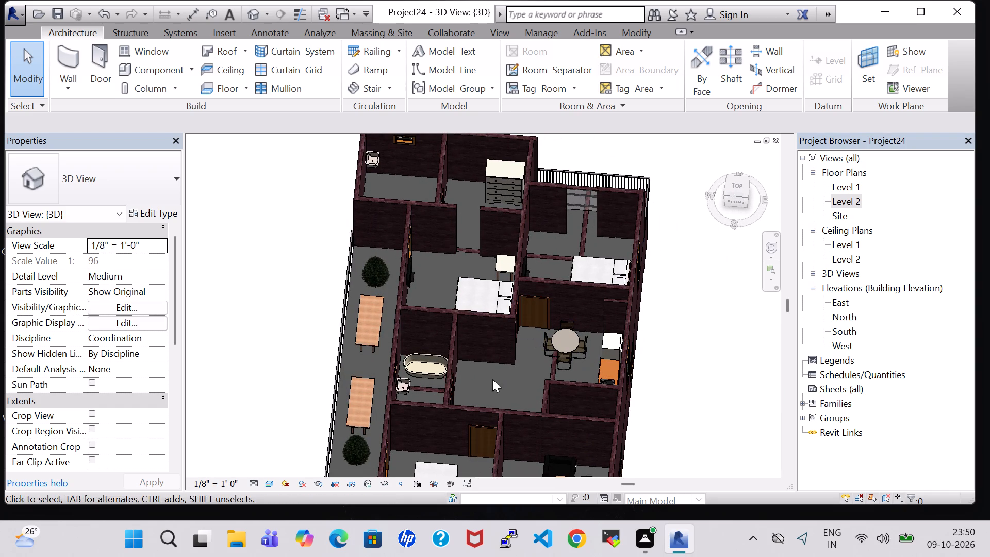
pyautogui.scroll(-3, 481, 393)
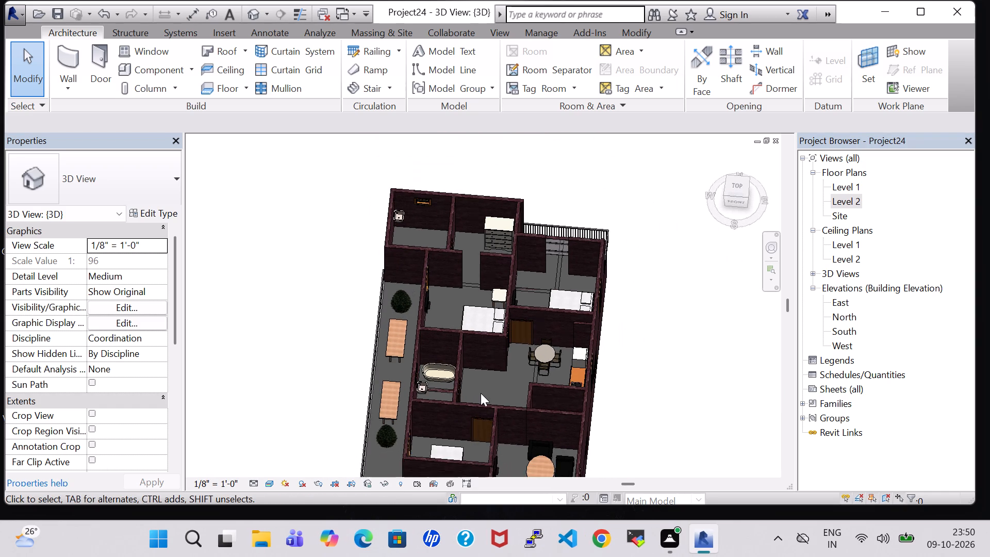
# In the Level 2 floor plan, place a Single-Flush 34" x 80" door from the bedroom above the toilet to the balcony, about 2'-1" from the toilet-side wall.
pyautogui.keyDown('shift'); pyautogui.moveTo(660, 439); pyautogui.dragTo(543, 398, button='middle'); pyautogui.keyUp('shift')
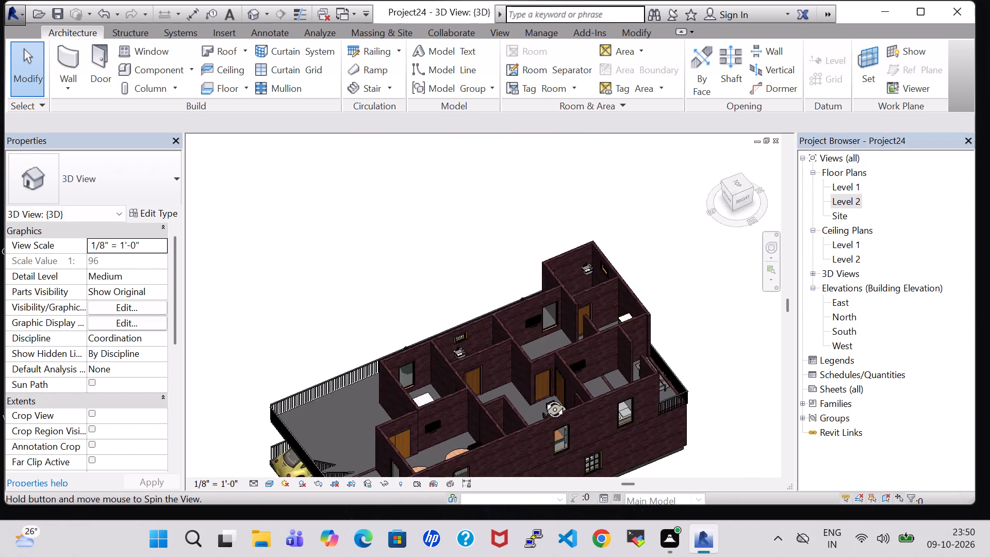
pyautogui.keyDown('shift'); pyautogui.moveTo(543, 398); pyautogui.dragTo(480, 415, button='middle'); pyautogui.keyUp('shift')
pyautogui.keyDown('shift'); pyautogui.scroll(1, 486, 389); pyautogui.keyUp('shift')
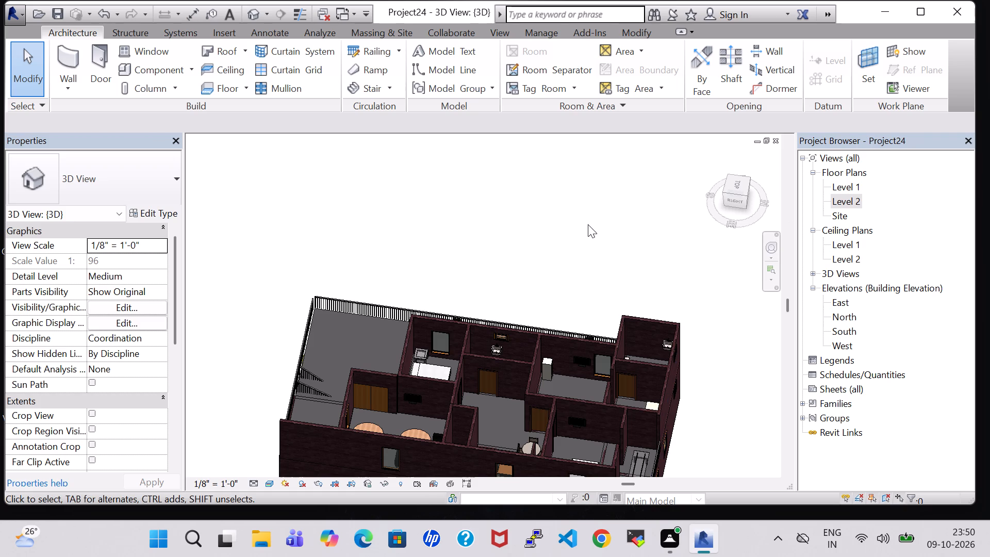
pyautogui.keyDown('shift'); pyautogui.moveTo(576, 222); pyautogui.dragTo(647, 278, button='middle'); pyautogui.keyUp('shift')
pyautogui.doubleClick(849, 201)
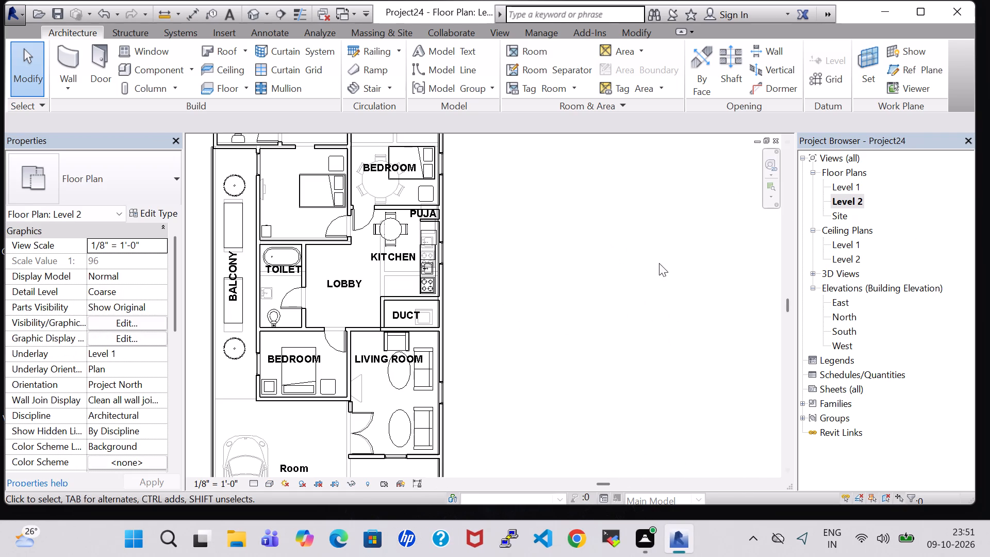
pyautogui.moveTo(507, 310); pyautogui.dragTo(571, 314, button='middle')
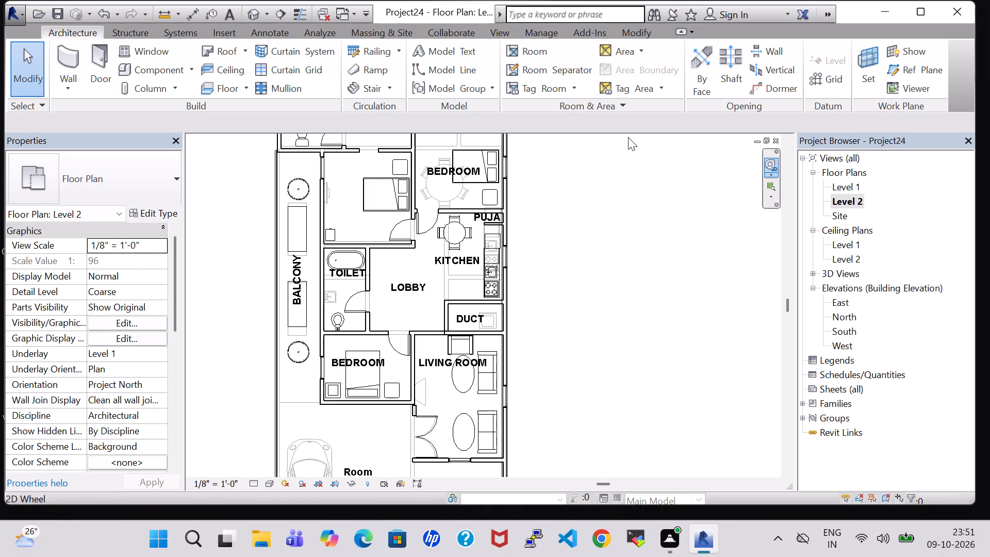
pyautogui.click(95, 59)
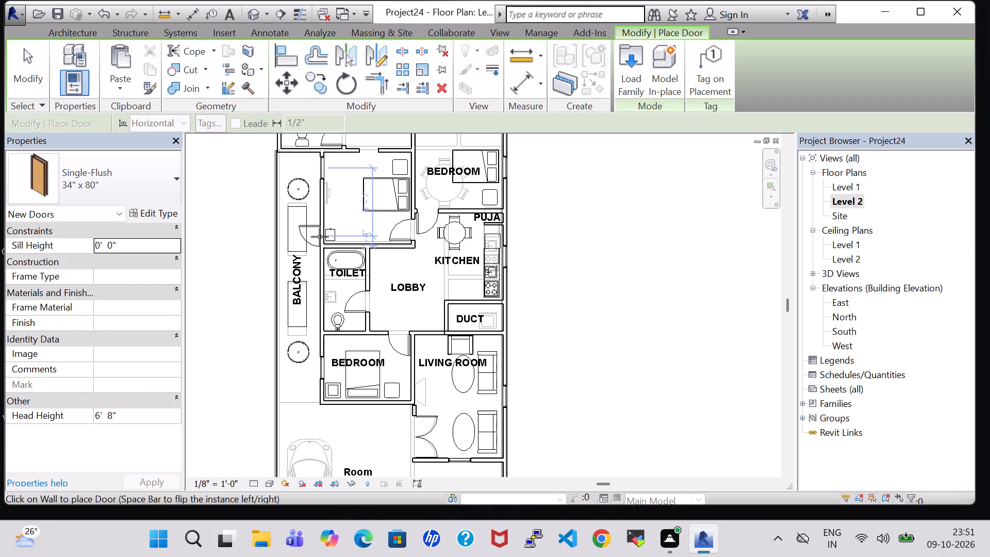
pyautogui.scroll(6, 320, 237)
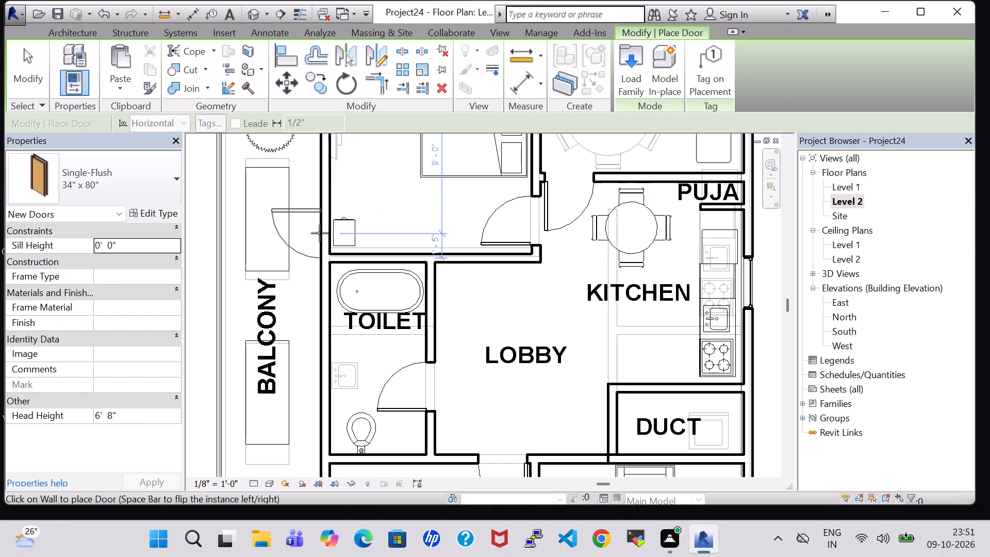
pyautogui.press('space')
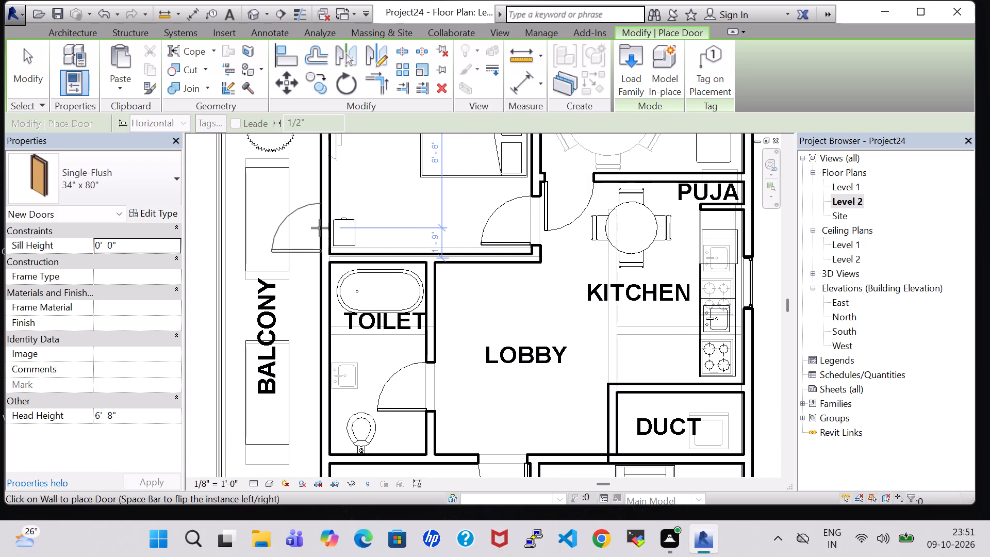
pyautogui.click(320, 222)
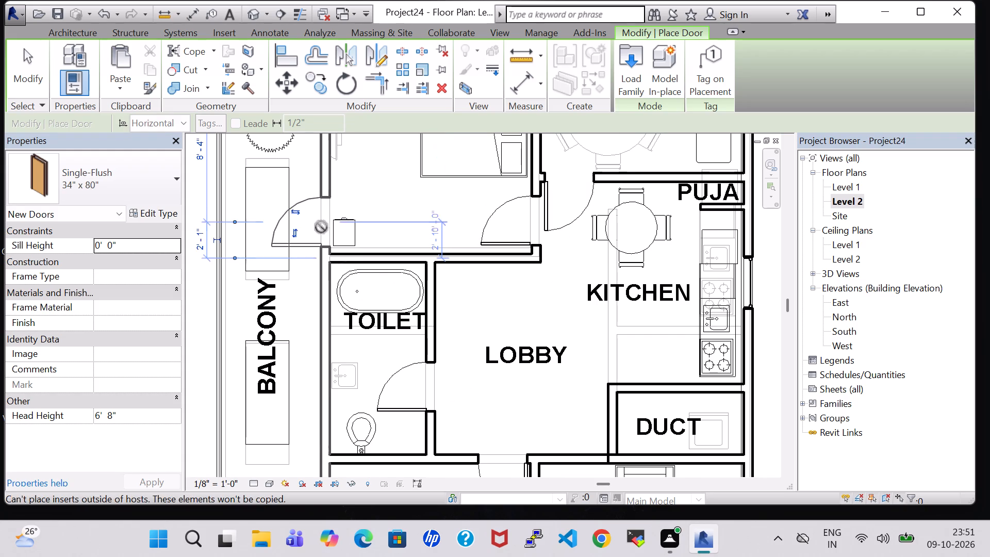
# Place another Single-Flush 34" x 80" door in the balcony wall of the bedroom below the toilet, near the shared toilet wall and swinging outward.
pyautogui.scroll(-2, 520, 400)
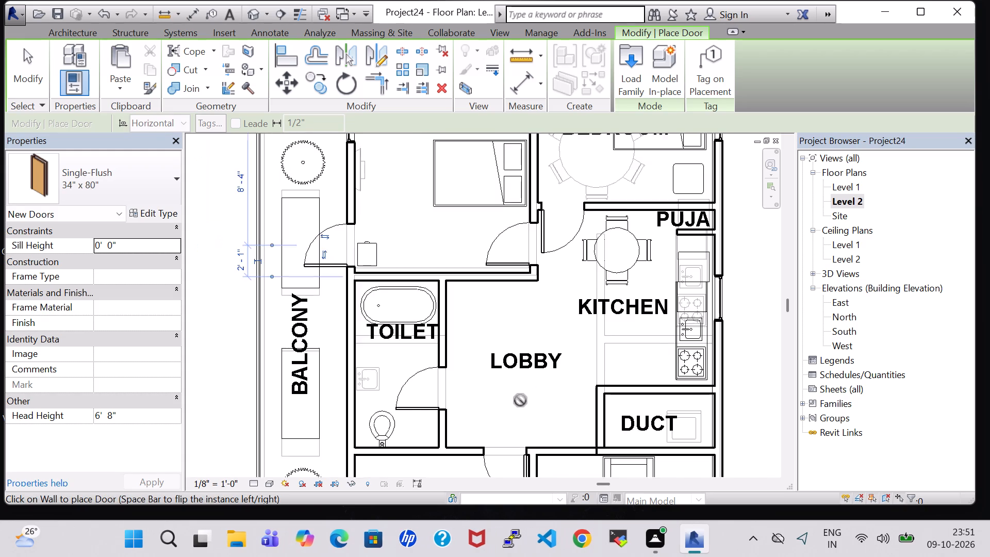
pyautogui.scroll(-2, 520, 400)
pyautogui.moveTo(520, 400); pyautogui.dragTo(520, 331, button='middle')
pyautogui.moveTo(519, 321); pyautogui.dragTo(516, 308, button='middle')
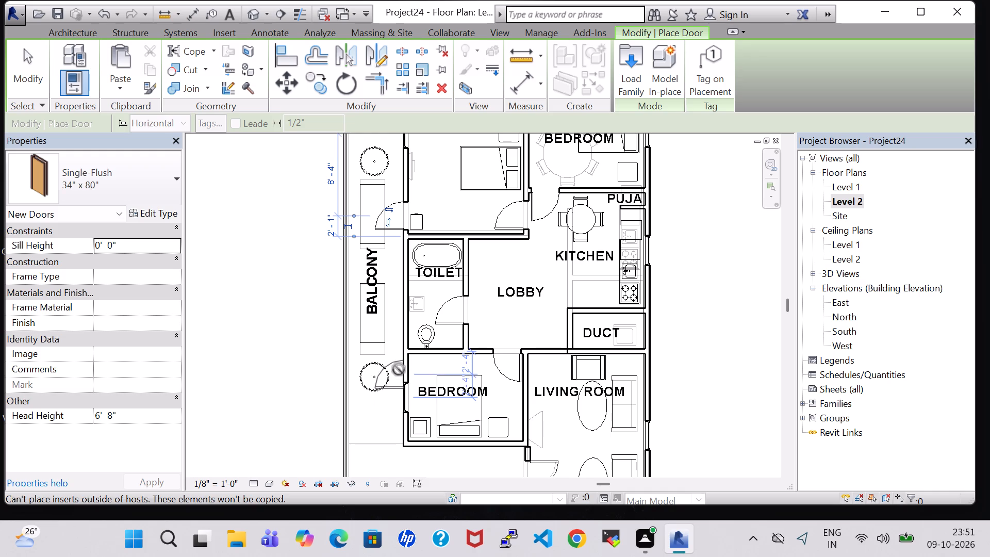
pyautogui.press('space')
pyautogui.scroll(5, 399, 369)
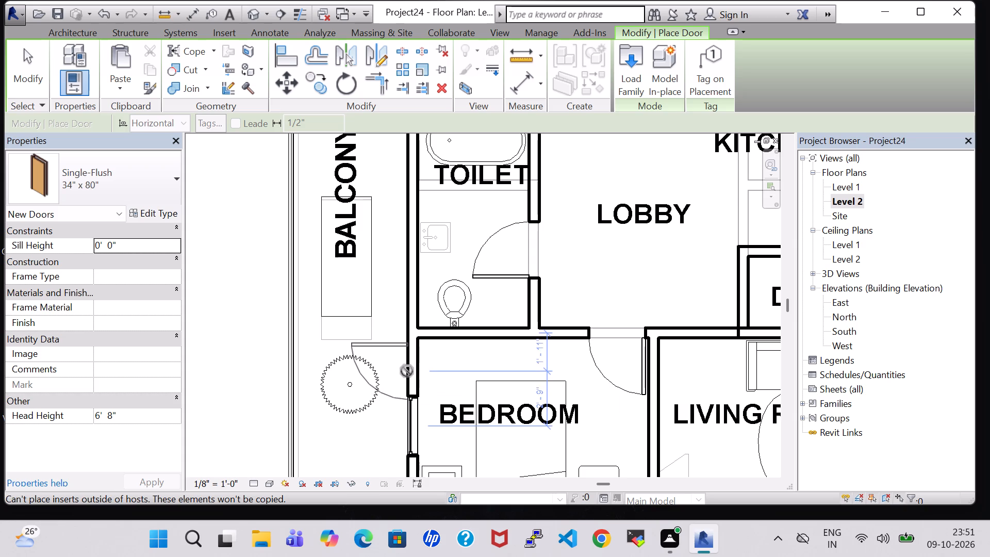
pyautogui.click(407, 371)
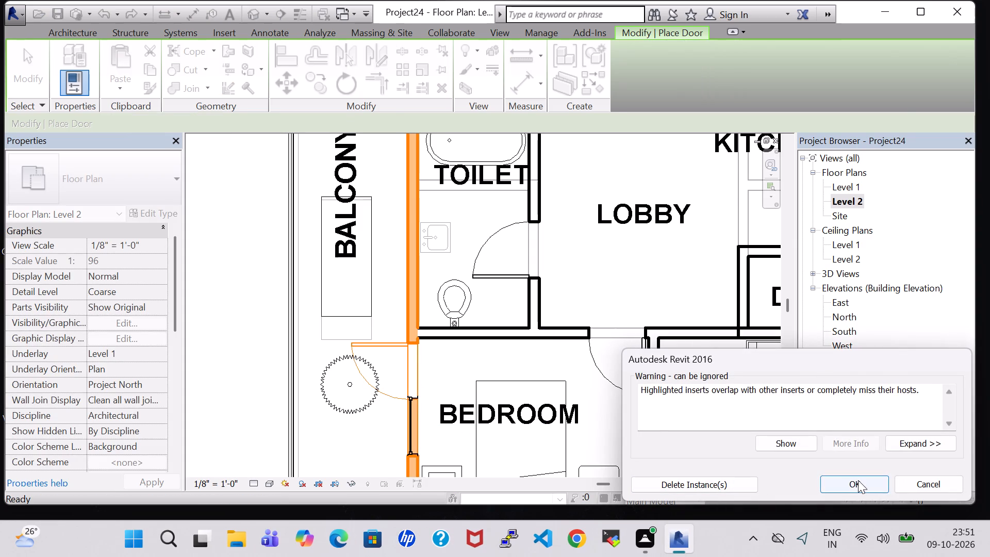
pyautogui.click(858, 480)
# Shift the Fixed 36" x 72" window in the lower bedroom's balcony wall down, to about 3'-7" from the new door.
pyautogui.click(408, 440)
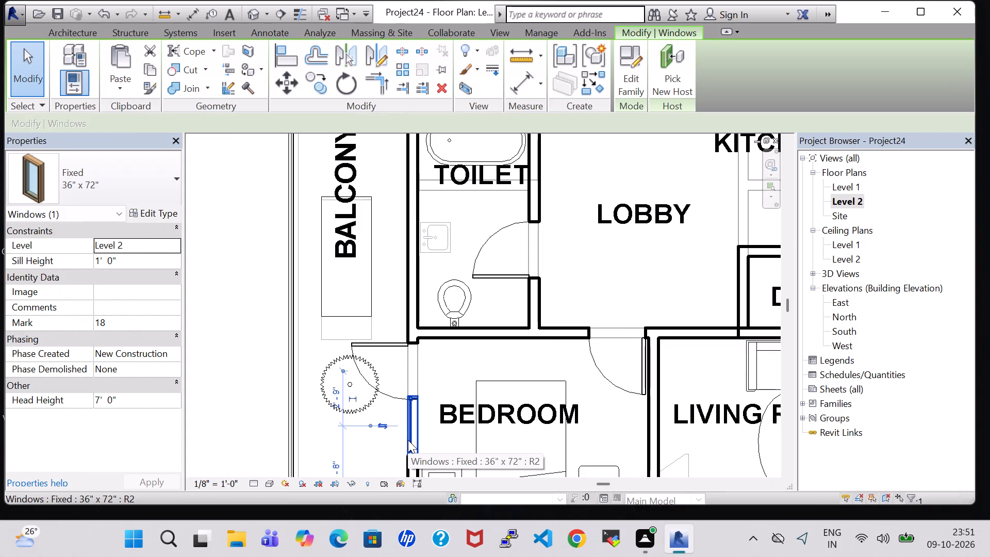
pyautogui.press('Down')
pyautogui.press('Down')
pyautogui.press('Down')
pyautogui.press('Down')
pyautogui.press('Down')
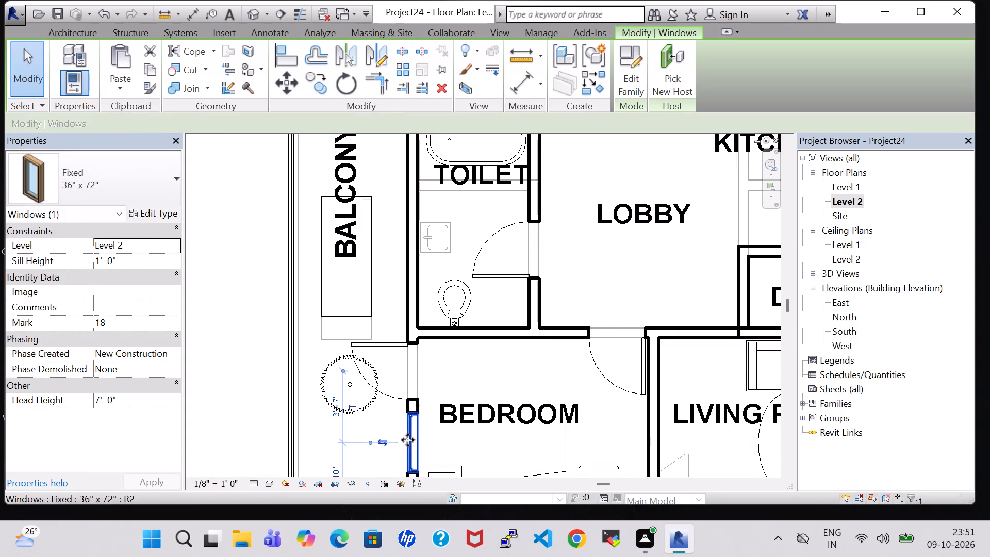
pyautogui.click(448, 387)
pyautogui.scroll(1, 448, 387)
pyautogui.scroll(-7, 448, 387)
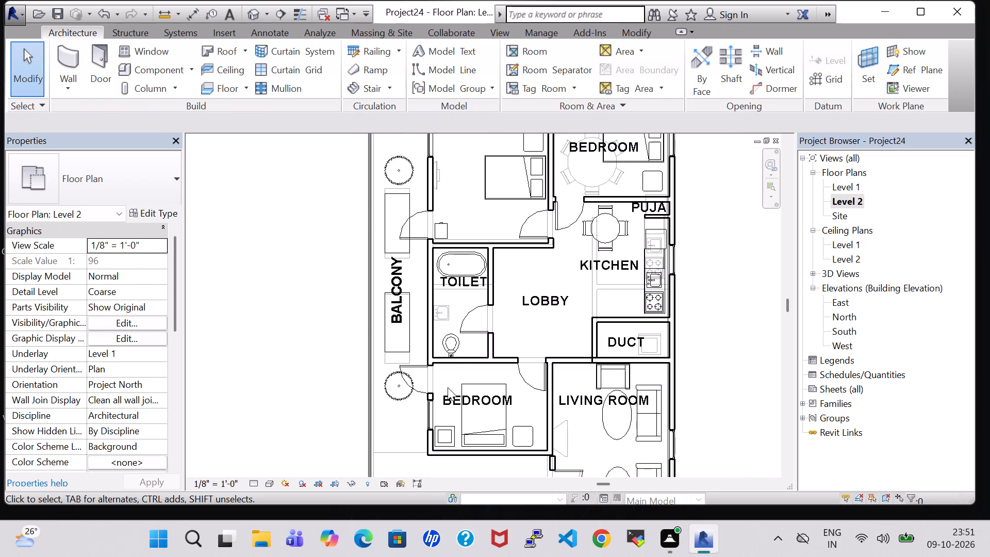
# Move the Cabinet-File 4 Drawer in the bedroom above the toilet away from the balcony door, to about 4'-1 1/2" from the balcony wall.
pyautogui.click(443, 250)
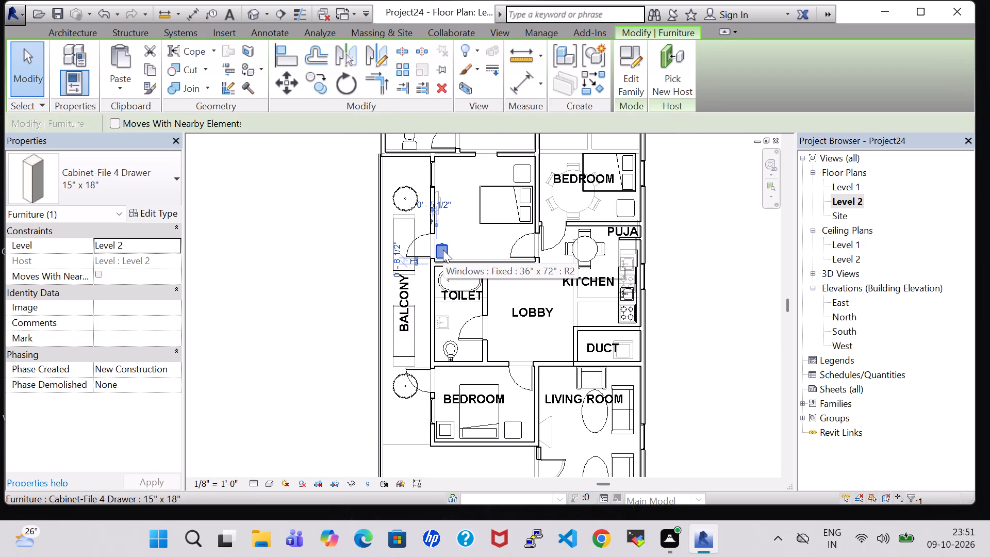
pyautogui.press('Up')
pyautogui.press('Down')
pyautogui.press('Right')
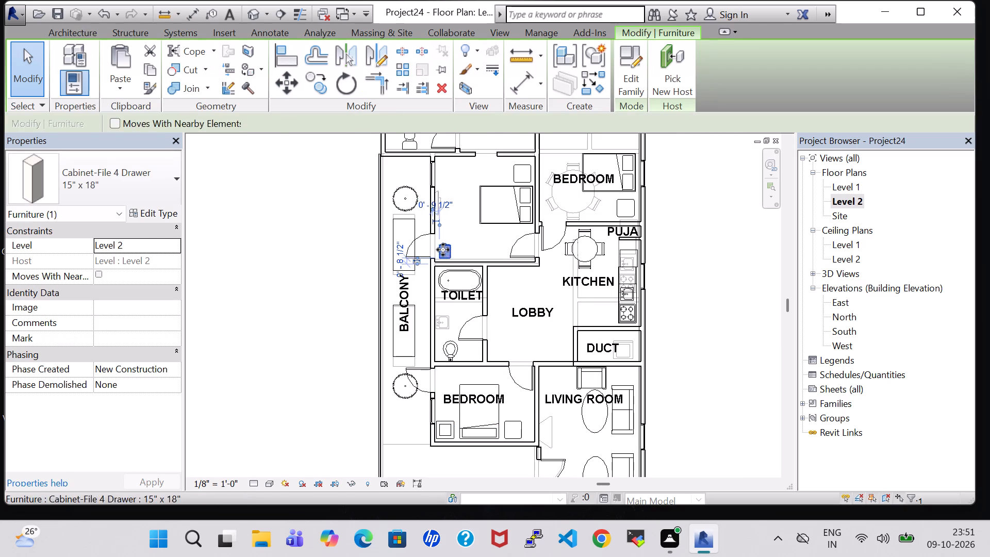
pyautogui.press('Right')
pyautogui.press('Right')
pyautogui.press('Right')
pyautogui.press('Right')
pyautogui.press('Right')
pyautogui.press('Right')
pyautogui.press('Right')
pyautogui.press('Right')
pyautogui.press('Right')
pyautogui.press('Right')
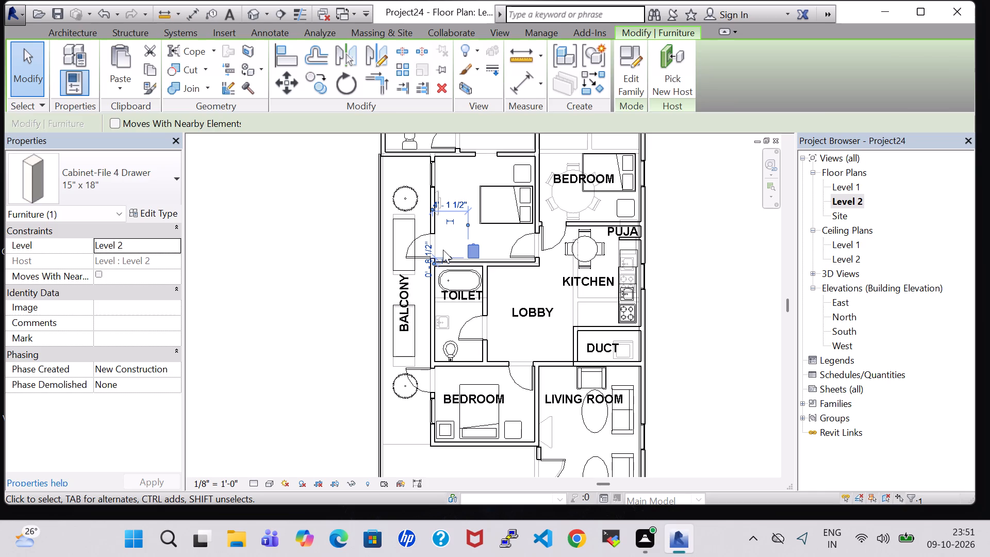
pyautogui.click(443, 250)
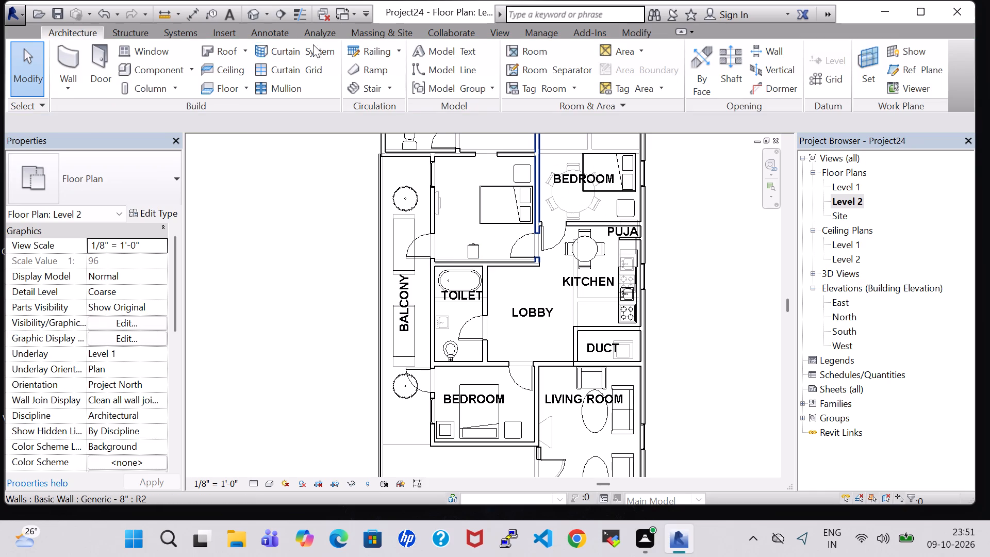
# Examine the new balcony doors and the Level 2 bedrooms, lobby, living room and front balcony in 3D from above, the side and the front.
pyautogui.click(252, 14)
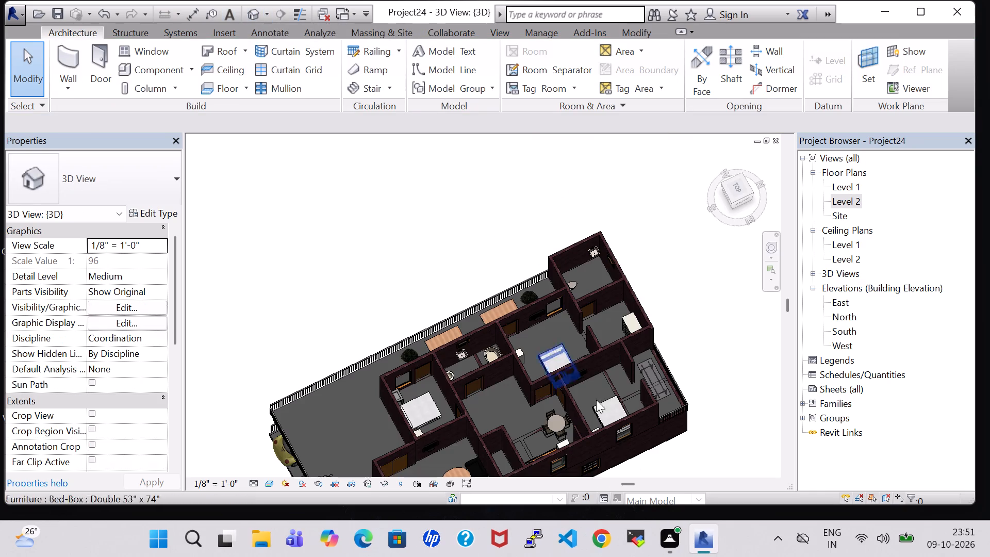
pyautogui.keyDown('shift'); pyautogui.moveTo(649, 212); pyautogui.dragTo(606, 165, button='middle'); pyautogui.keyUp('shift')
pyautogui.scroll(1, 470, 264)
pyautogui.keyDown('shift'); pyautogui.moveTo(470, 264); pyautogui.dragTo(479, 266, button='middle'); pyautogui.keyUp('shift')
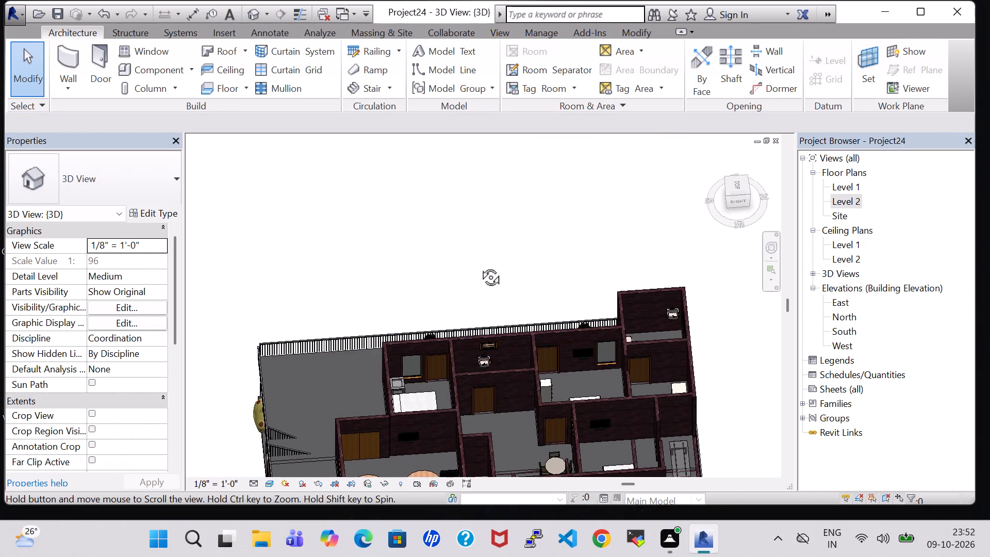
pyautogui.keyDown('shift'); pyautogui.moveTo(479, 266); pyautogui.dragTo(525, 369, button='middle'); pyautogui.keyUp('shift')
pyautogui.keyDown('shift'); pyautogui.middleClick(525, 369); pyautogui.keyUp('shift')
pyautogui.keyDown('shift'); pyautogui.moveTo(525, 369); pyautogui.dragTo(508, 341, button='middle'); pyautogui.keyUp('shift')
pyautogui.keyDown('shift'); pyautogui.middleClick(498, 317); pyautogui.keyUp('shift')
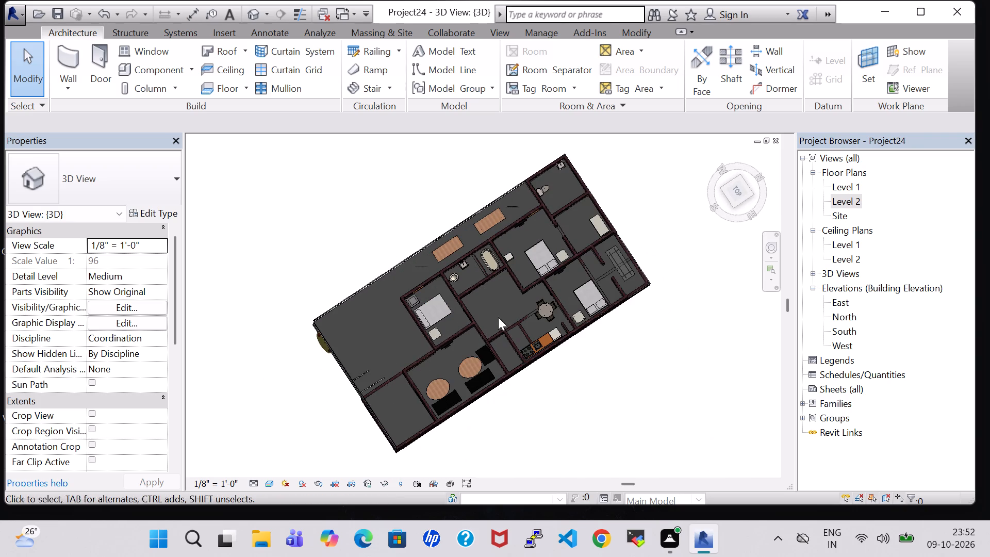
pyautogui.moveTo(583, 385); pyautogui.dragTo(566, 260, button='middle')
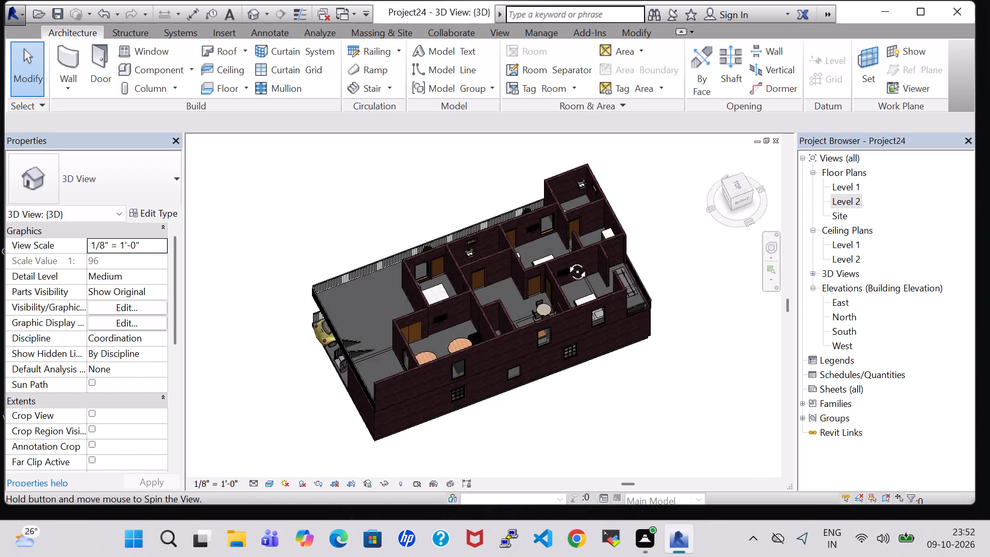
pyautogui.moveTo(566, 260); pyautogui.dragTo(566, 236, button='middle')
pyautogui.moveTo(541, 416); pyautogui.dragTo(668, 424, button='middle')
pyautogui.keyDown('shift'); pyautogui.moveTo(659, 370); pyautogui.dragTo(476, 378, button='middle'); pyautogui.keyUp('shift')
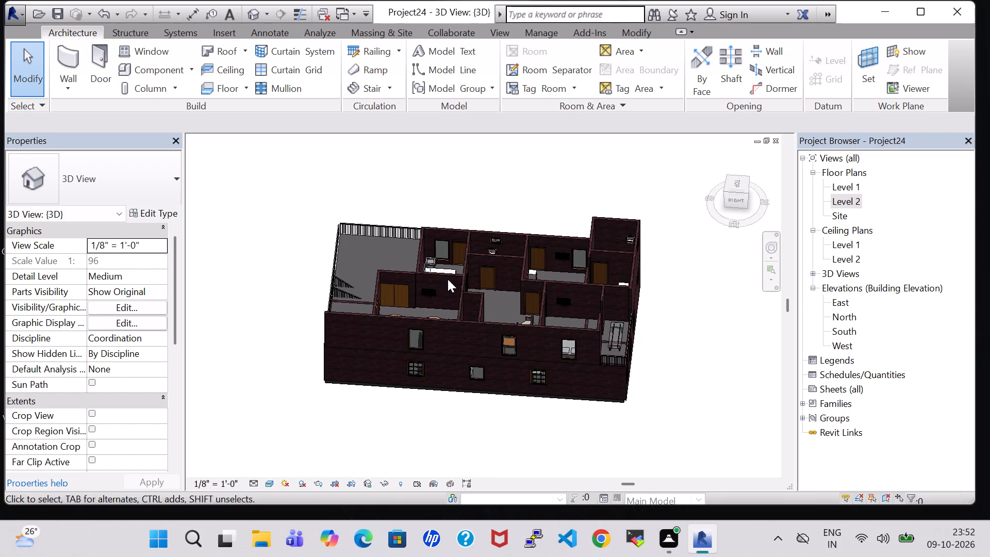
pyautogui.scroll(5, 446, 276)
pyautogui.moveTo(443, 152); pyautogui.dragTo(534, 196, button='middle')
pyautogui.scroll(1, 474, 161)
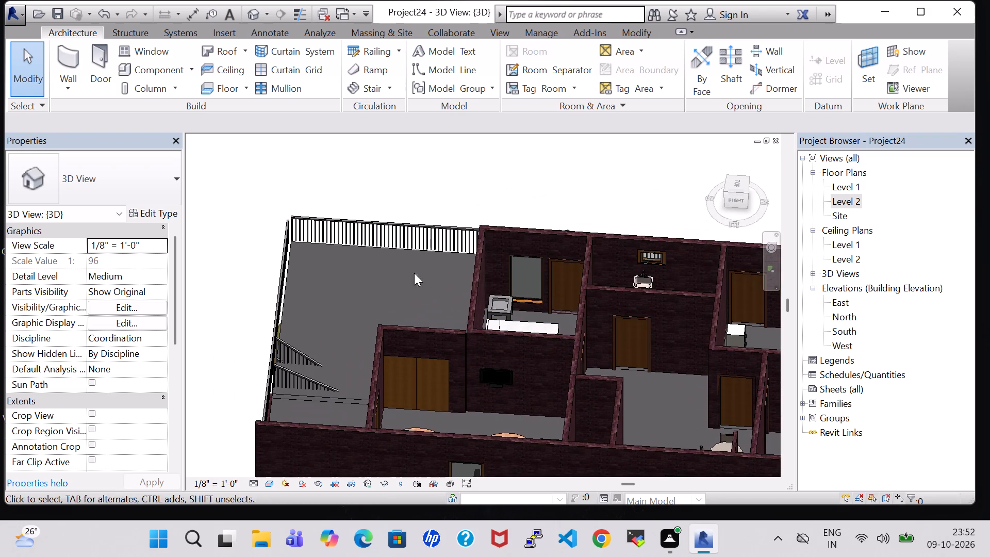
pyautogui.moveTo(383, 174); pyautogui.dragTo(416, 234, button='middle')
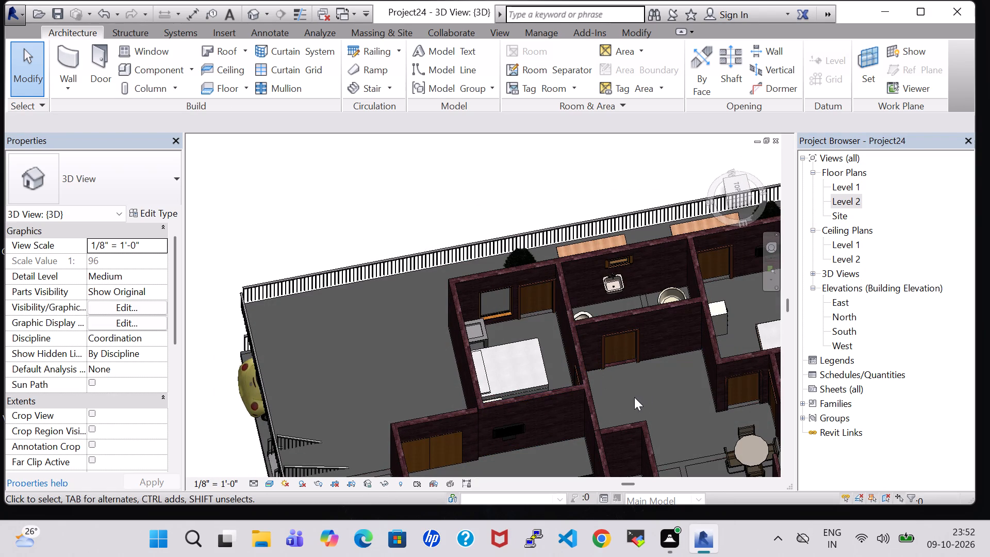
pyautogui.moveTo(634, 397); pyautogui.dragTo(500, 211, button='middle')
pyautogui.keyDown('shift'); pyautogui.moveTo(591, 422); pyautogui.dragTo(666, 368, button='middle'); pyautogui.keyUp('shift')
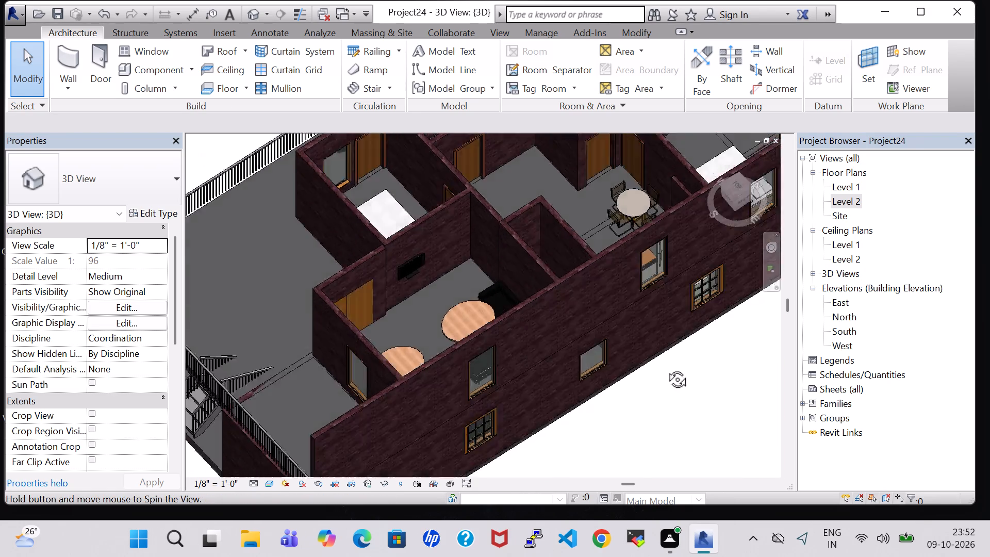
pyautogui.keyDown('shift'); pyautogui.moveTo(666, 368); pyautogui.dragTo(760, 341, button='middle'); pyautogui.keyUp('shift')
pyautogui.keyDown('shift'); pyautogui.moveTo(685, 380); pyautogui.dragTo(625, 380, button='middle'); pyautogui.keyUp('shift')
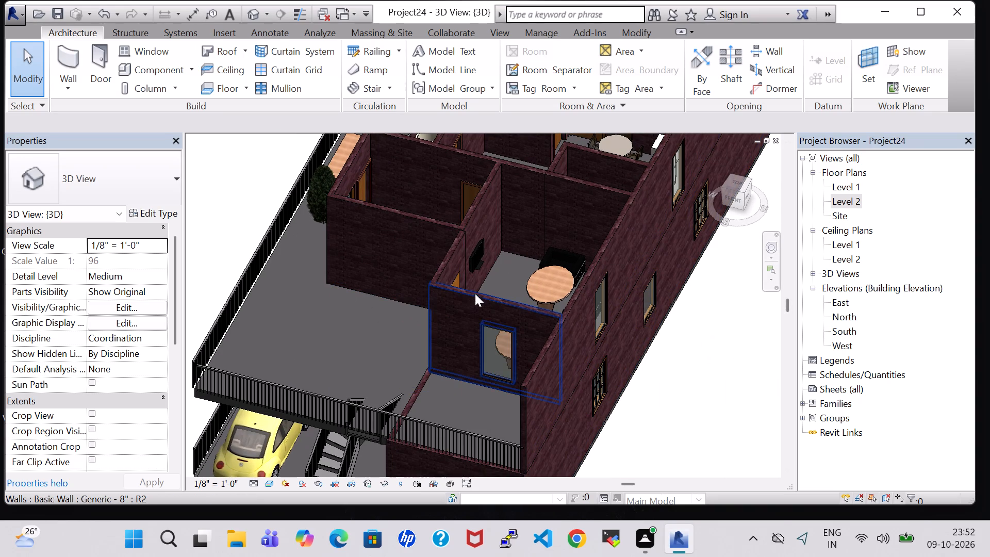
# In the 3D view, shift the M_TV - Flat Screen 0810mm along the Level 2 living room wall toward the lobby end, away from the front balcony.
pyautogui.doubleClick(853, 202)
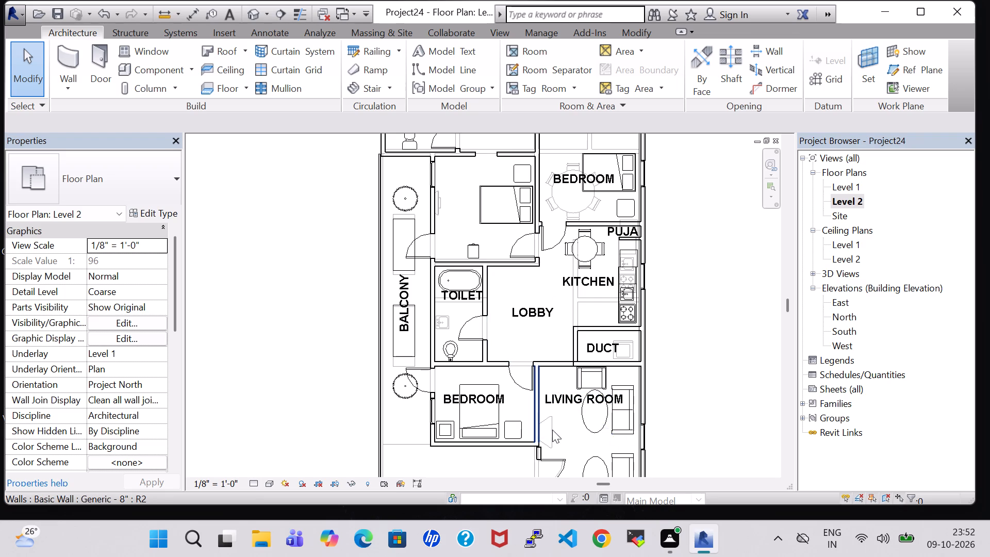
pyautogui.scroll(-1, 593, 412)
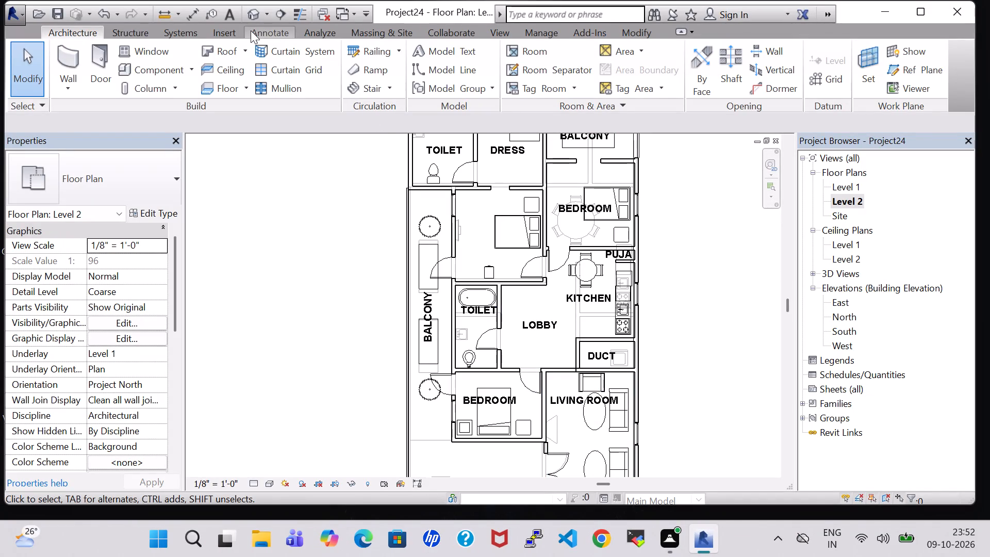
pyautogui.click(252, 17)
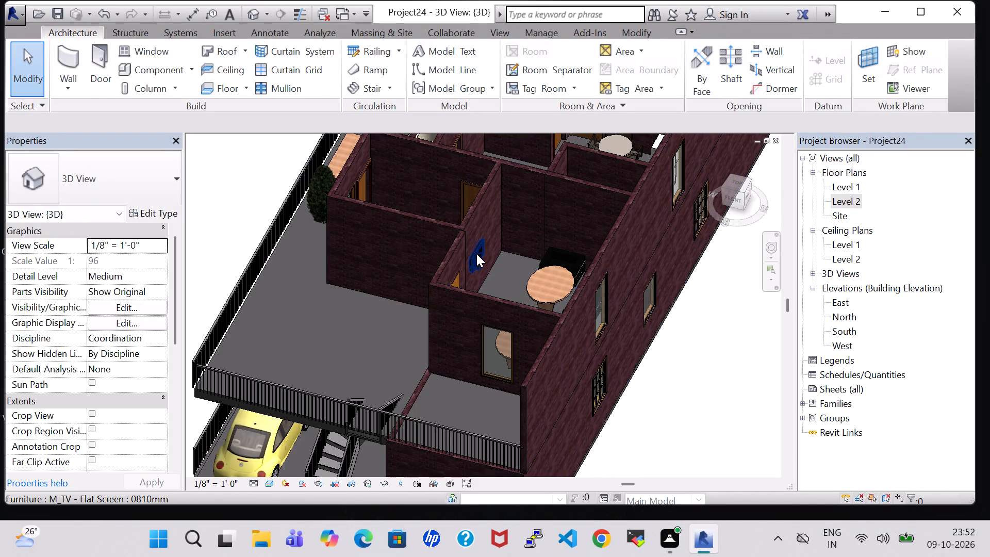
pyautogui.click(476, 254)
pyautogui.press('Right')
pyautogui.press('Right')
pyautogui.press('Right')
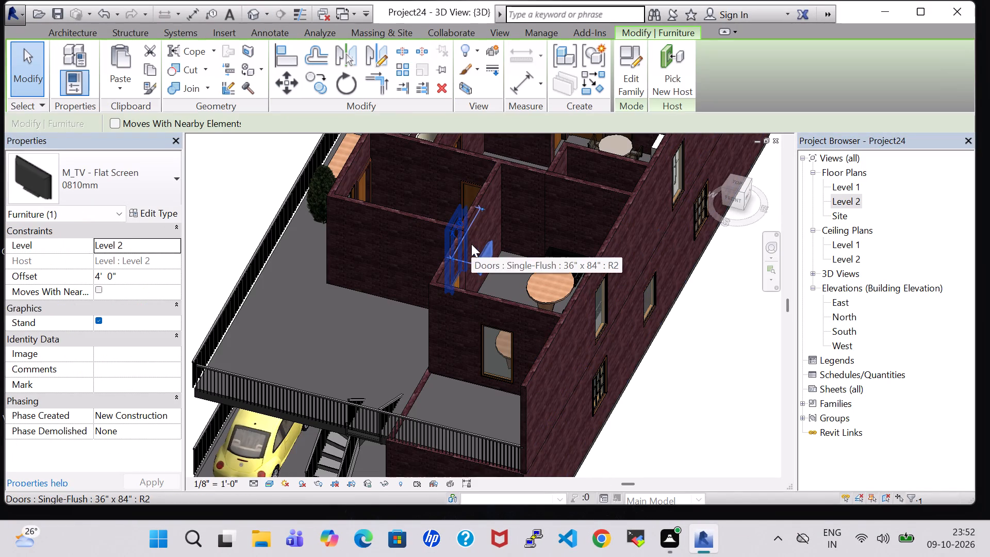
pyautogui.press('Up')
pyautogui.press('Up')
pyautogui.press('Up')
pyautogui.press('Up')
pyautogui.press('Up')
pyautogui.press('Up')
pyautogui.press('Up')
pyautogui.press('Up')
pyautogui.press('Up')
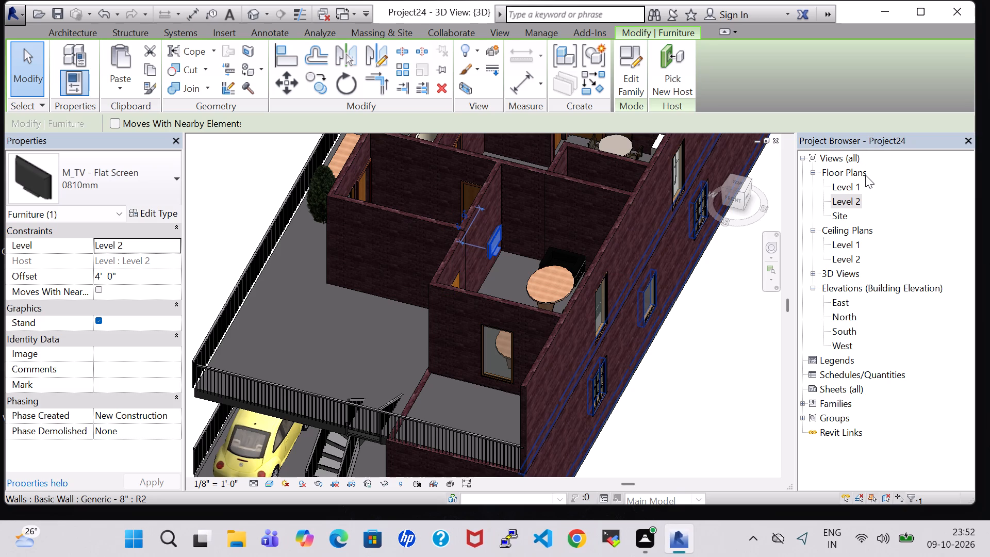
# On the Level 2 plan, place a Single-Flush 34" x 80" door between the lower bedroom and living room, swinging into the bedroom.
pyautogui.doubleClick(847, 198)
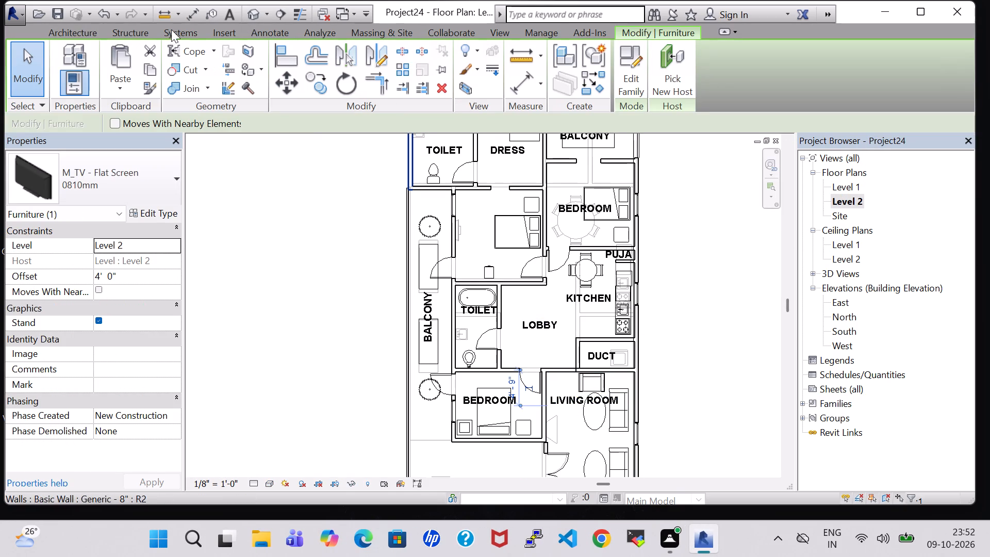
pyautogui.click(77, 32)
pyautogui.click(104, 48)
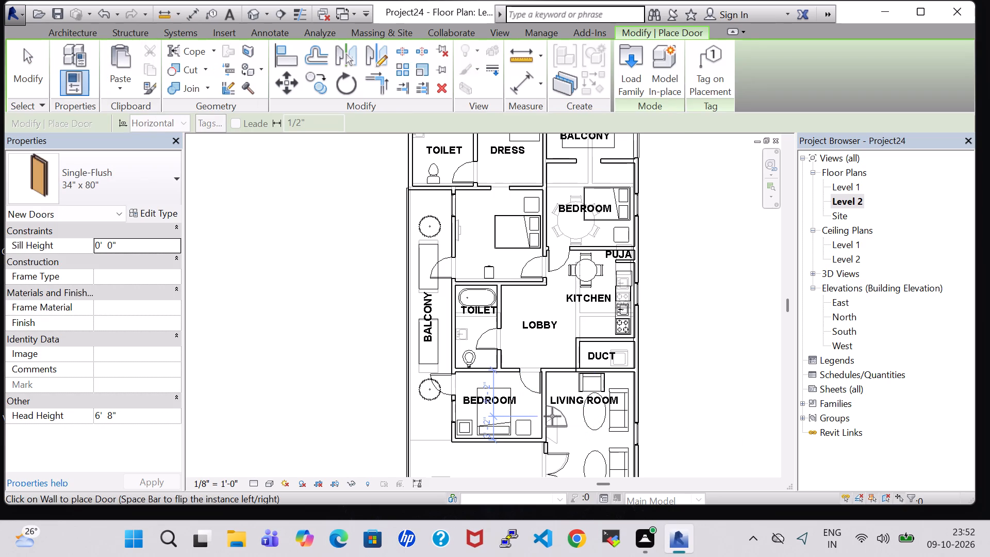
pyautogui.press('space')
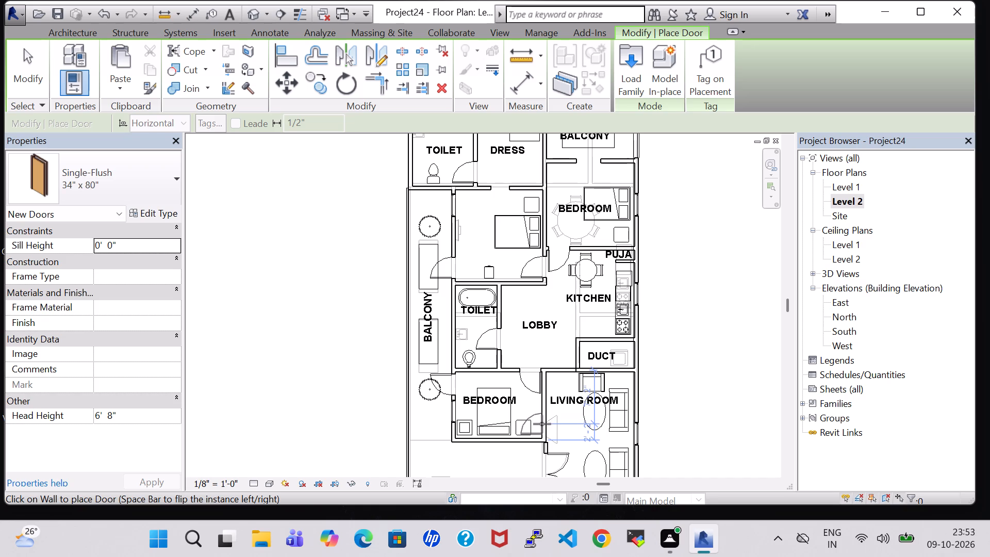
pyautogui.click(542, 424)
pyautogui.press('Escape')
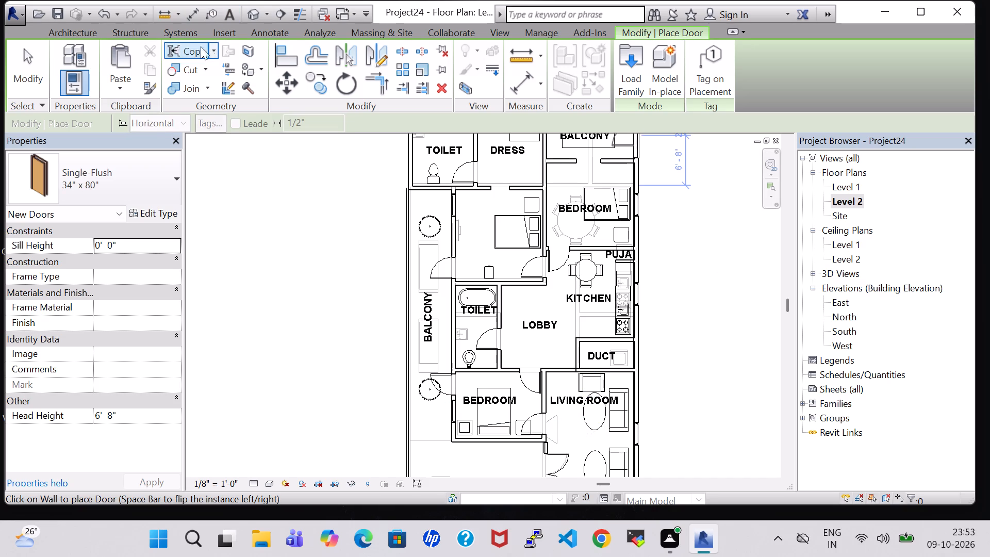
# Examine the new bedroom–living room door and the surrounding Level 2 rooms, lobby, kitchen, duct and balconies in 3D from above and several sides.
pyautogui.click(251, 13)
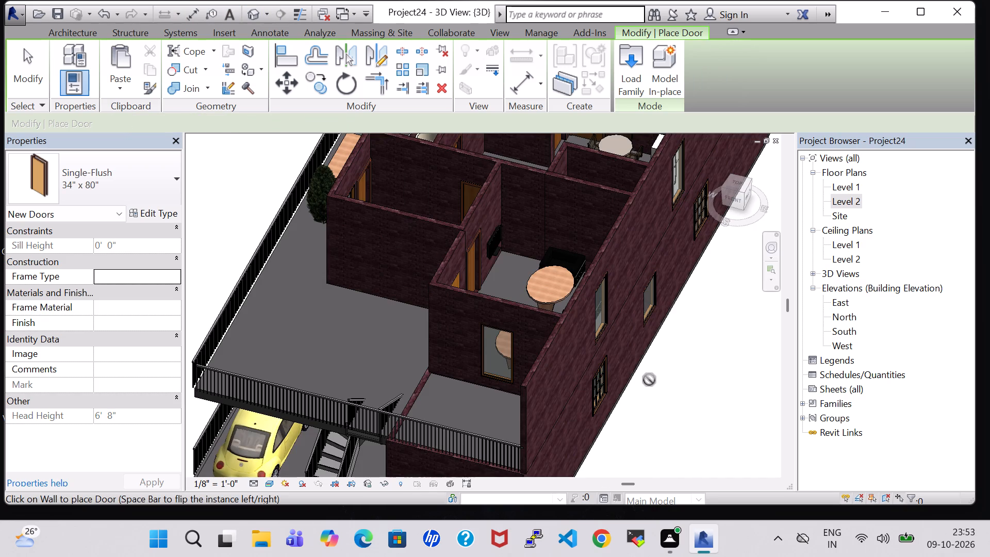
pyautogui.keyDown('shift'); pyautogui.middleClick(661, 509); pyautogui.keyUp('shift')
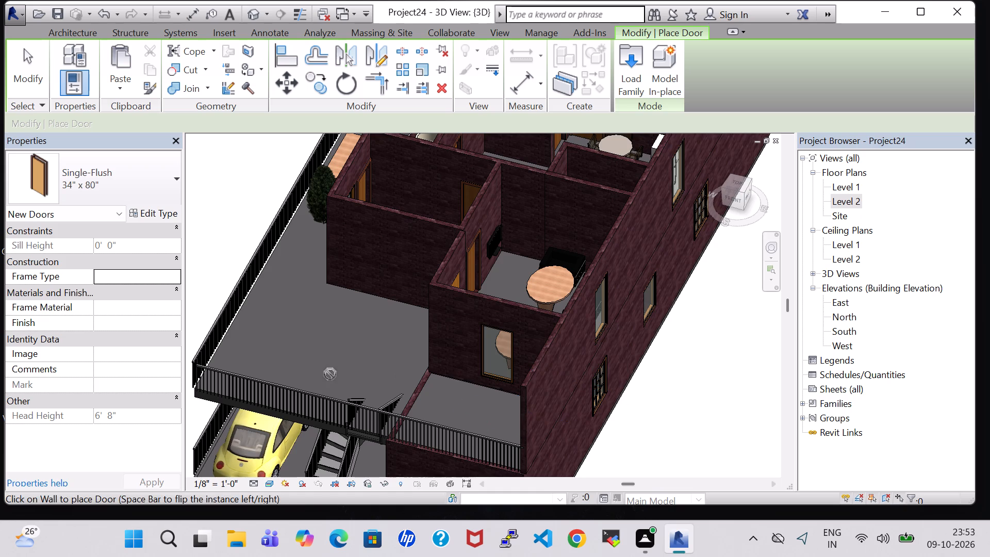
pyautogui.moveTo(330, 374); pyautogui.dragTo(437, 361, button='middle')
pyautogui.keyDown('shift'); pyautogui.scroll(1, 331, 374); pyautogui.keyUp('shift')
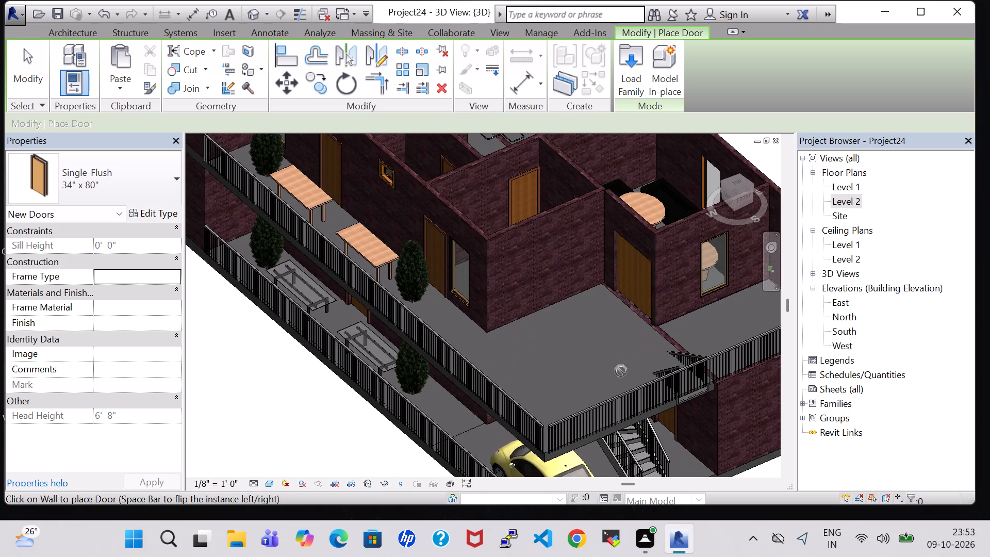
pyautogui.press('Escape')
pyautogui.keyDown('shift'); pyautogui.moveTo(616, 353); pyautogui.dragTo(593, 370, button='middle'); pyautogui.keyUp('shift')
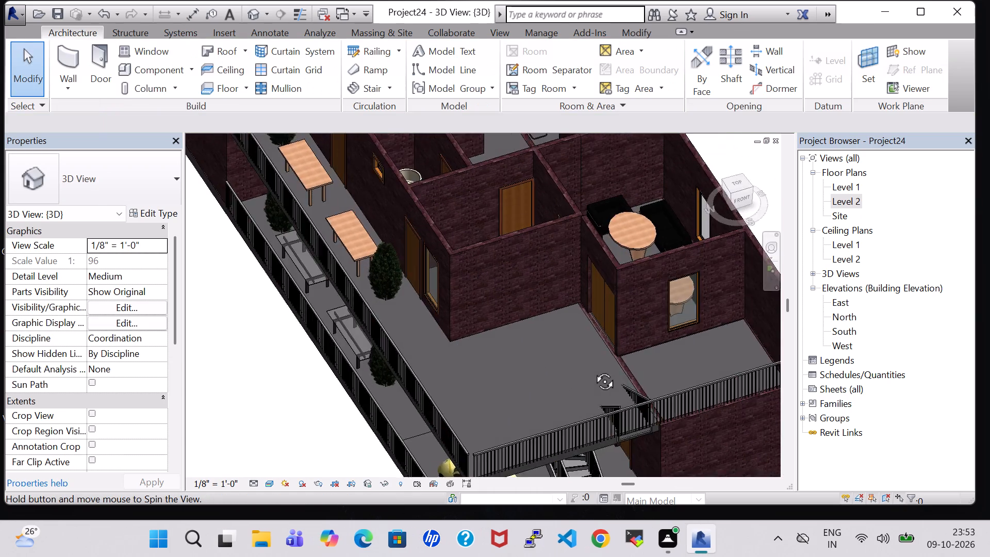
pyautogui.keyDown('shift'); pyautogui.moveTo(593, 370); pyautogui.dragTo(438, 449, button='middle'); pyautogui.keyUp('shift')
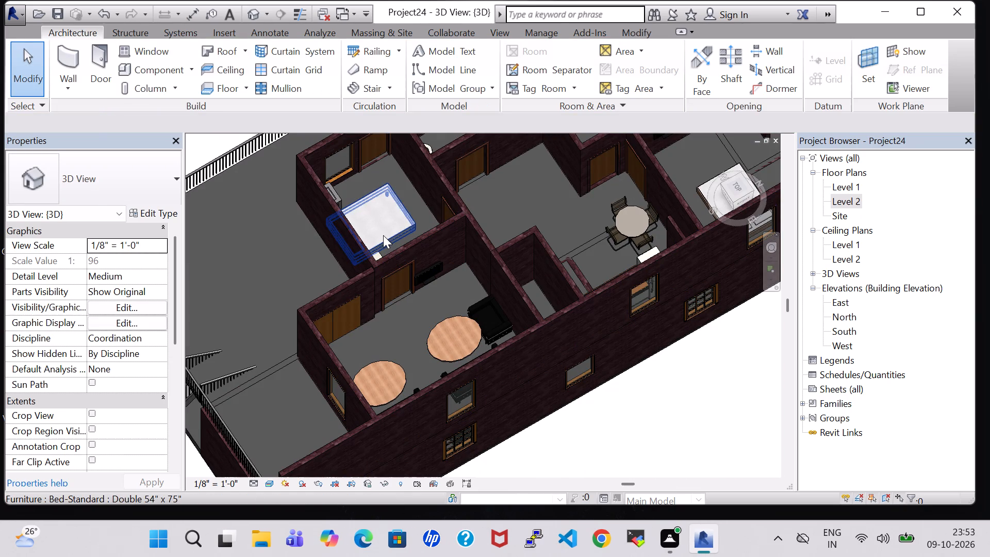
pyautogui.scroll(1, 424, 204)
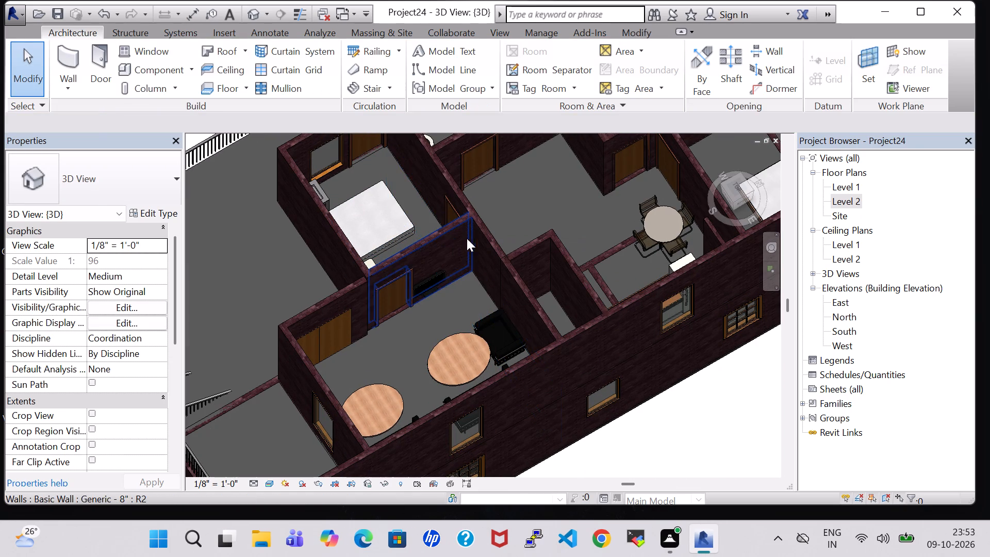
pyautogui.keyDown('shift'); pyautogui.moveTo(462, 306); pyautogui.dragTo(525, 298, button='middle'); pyautogui.keyUp('shift')
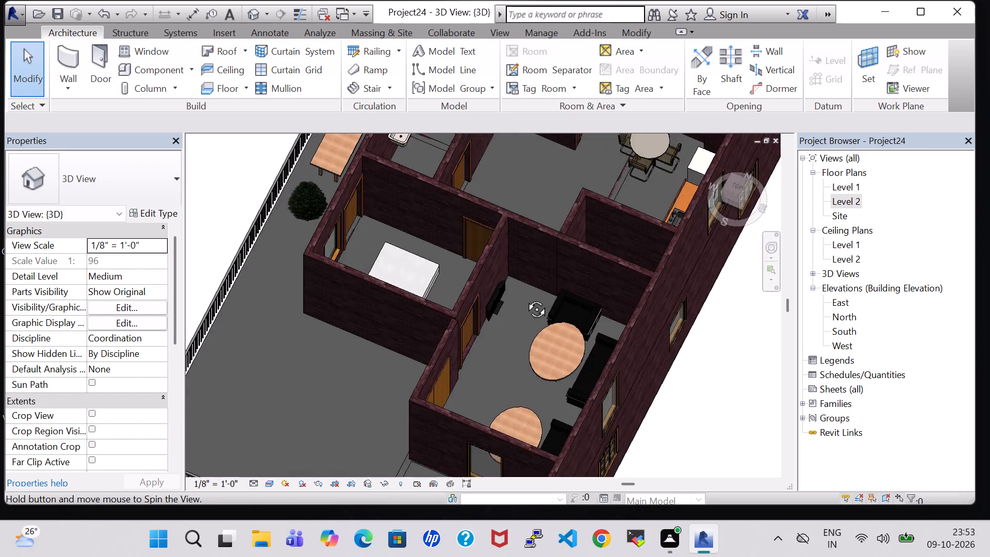
pyautogui.keyDown('shift'); pyautogui.moveTo(525, 298); pyautogui.dragTo(547, 294, button='middle'); pyautogui.keyUp('shift')
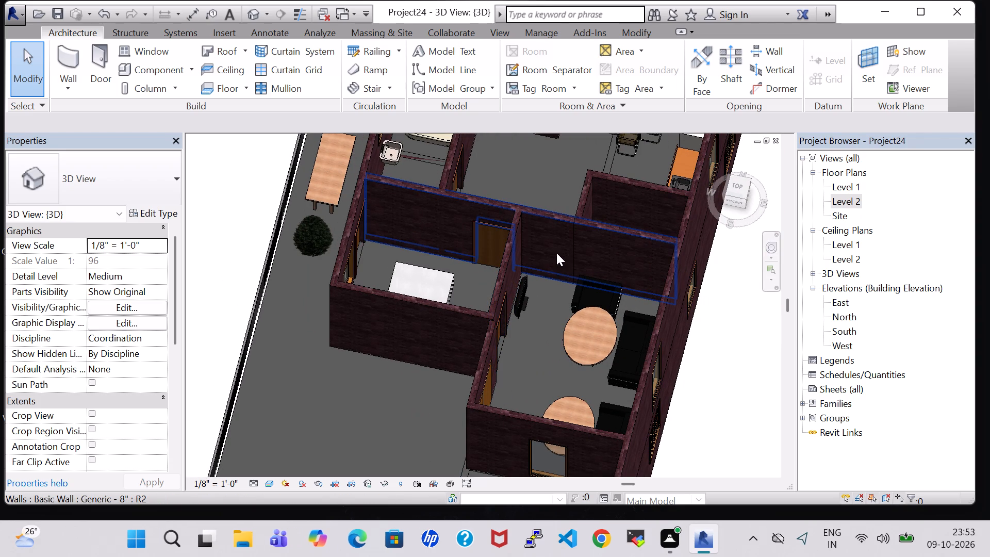
pyautogui.click(721, 328)
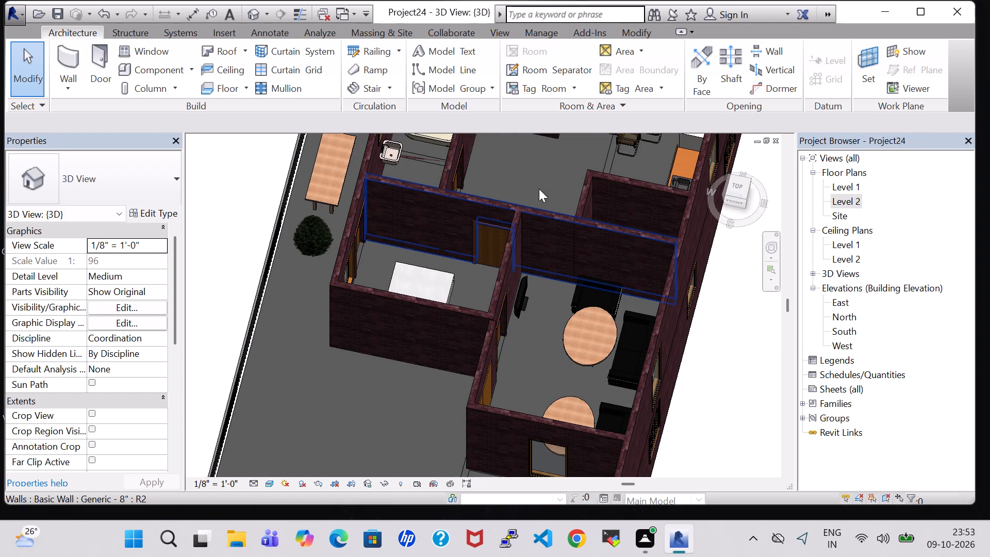
pyautogui.keyDown('shift'); pyautogui.moveTo(539, 173); pyautogui.dragTo(529, 276, button='middle'); pyautogui.keyUp('shift')
pyautogui.moveTo(524, 251); pyautogui.dragTo(506, 214, button='middle')
pyautogui.keyDown('shift'); pyautogui.scroll(1, 524, 251); pyautogui.keyUp('shift')
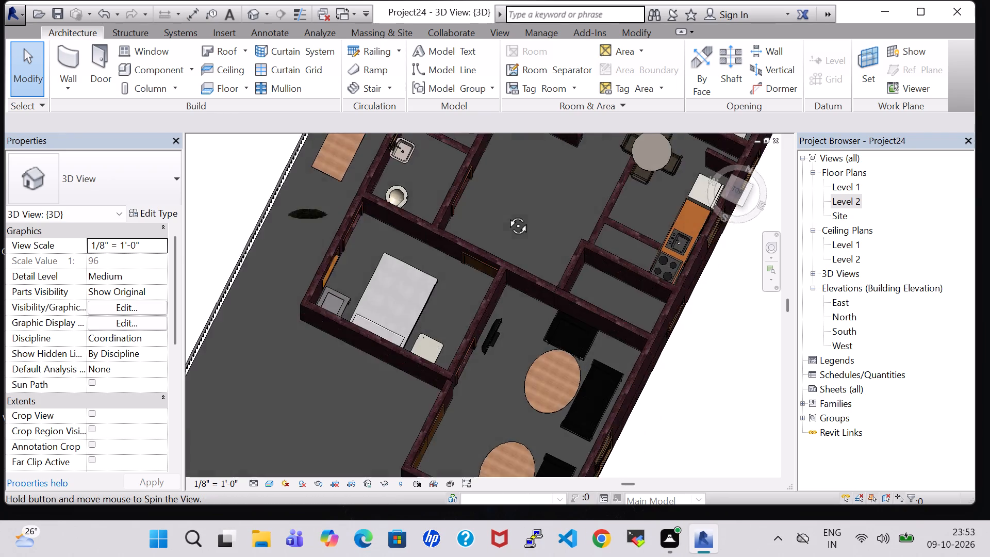
pyautogui.moveTo(506, 214); pyautogui.dragTo(488, 265, button='middle')
pyautogui.moveTo(515, 208); pyautogui.dragTo(453, 316, button='middle')
pyautogui.moveTo(486, 201); pyautogui.dragTo(483, 216, button='middle')
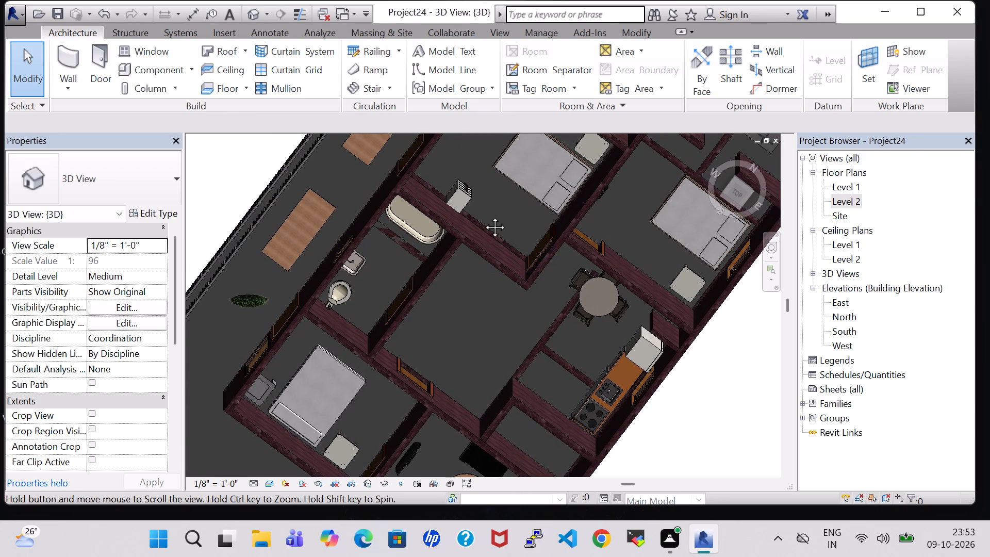
pyautogui.moveTo(483, 216); pyautogui.dragTo(442, 337, button='middle')
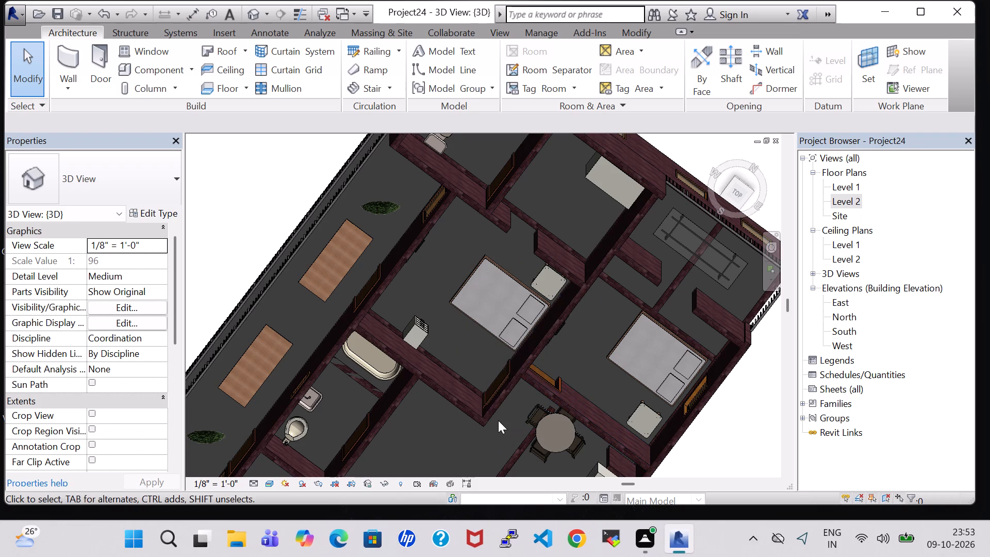
pyautogui.moveTo(498, 420); pyautogui.dragTo(523, 348, button='middle')
pyautogui.moveTo(479, 413); pyautogui.dragTo(534, 294, button='middle')
pyautogui.moveTo(499, 308); pyautogui.dragTo(604, 211, button='middle')
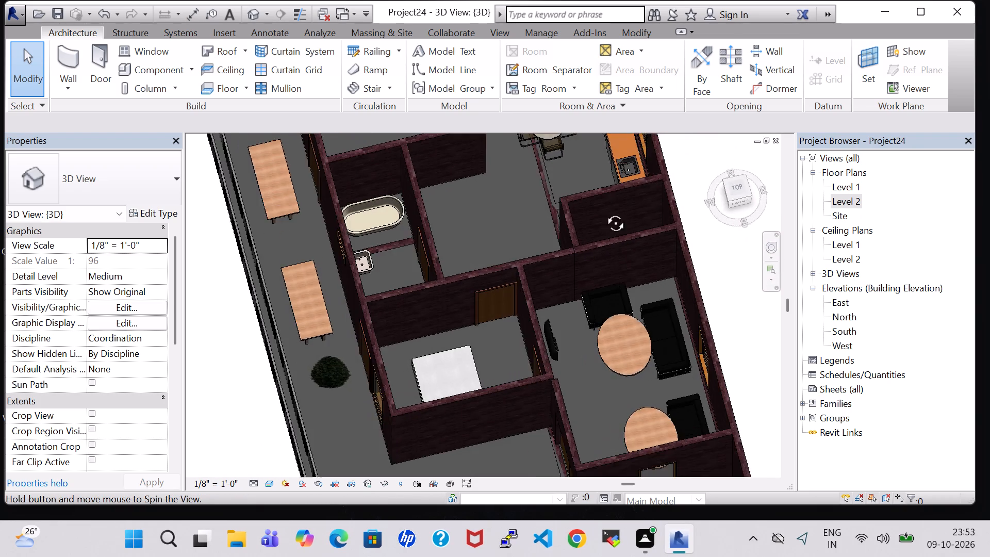
pyautogui.moveTo(604, 211); pyautogui.dragTo(610, 211, button='middle')
pyautogui.scroll(1, 463, 206)
pyautogui.keyDown('shift'); pyautogui.moveTo(463, 206); pyautogui.dragTo(525, 211, button='middle'); pyautogui.keyUp('shift')
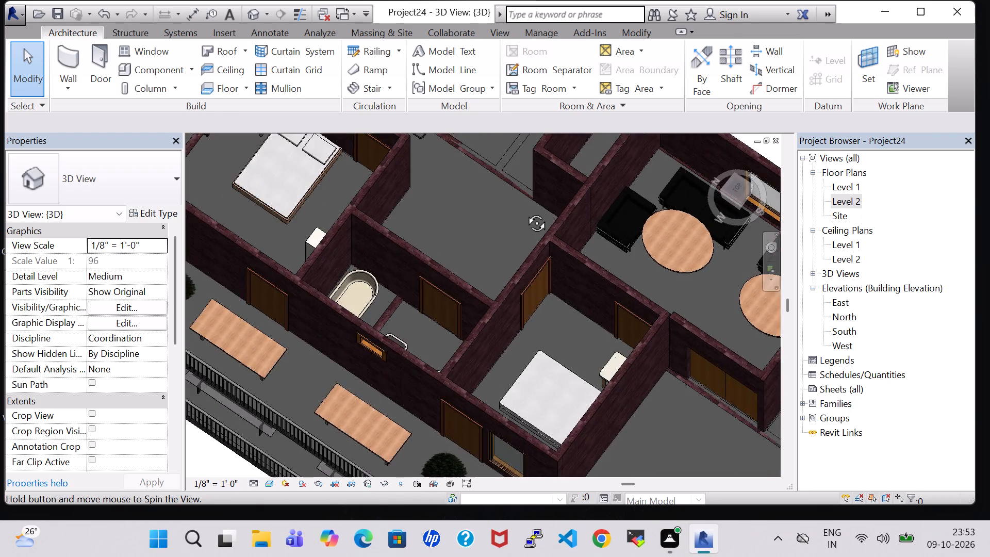
pyautogui.keyDown('shift'); pyautogui.moveTo(525, 211); pyautogui.dragTo(554, 202, button='middle'); pyautogui.keyUp('shift')
pyautogui.scroll(-3, 501, 230)
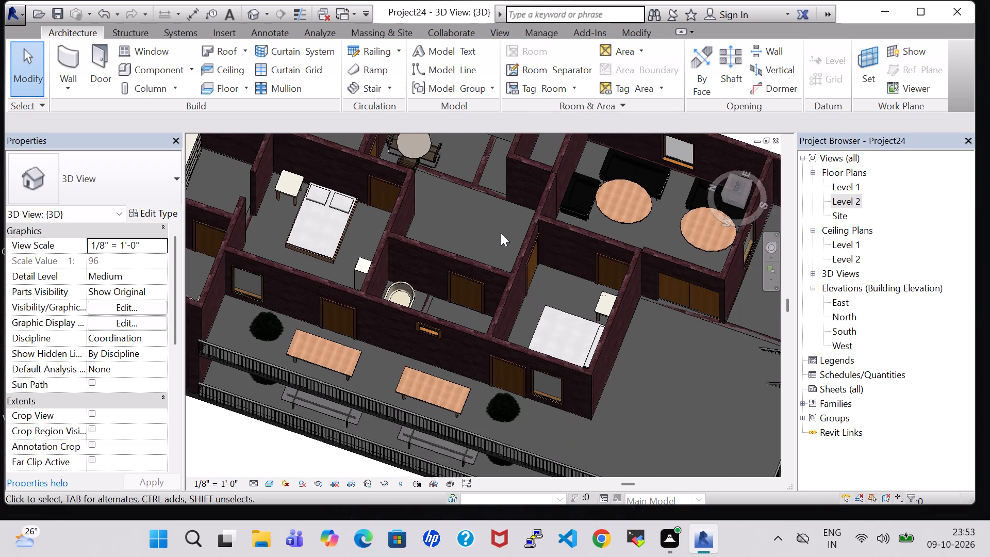
pyautogui.moveTo(491, 230); pyautogui.dragTo(492, 258, button='middle')
pyautogui.keyDown('shift'); pyautogui.moveTo(465, 254); pyautogui.dragTo(526, 182, button='middle'); pyautogui.keyUp('shift')
pyautogui.keyDown('shift'); pyautogui.scroll(1, 487, 245); pyautogui.keyUp('shift')
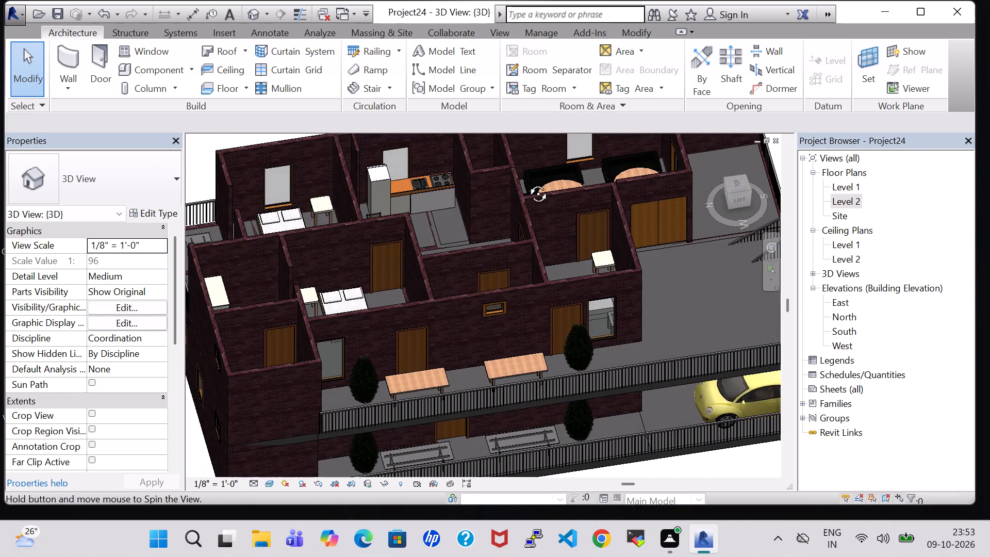
pyautogui.keyDown('shift'); pyautogui.moveTo(526, 182); pyautogui.dragTo(423, 227, button='middle'); pyautogui.keyUp('shift')
pyautogui.keyDown('shift'); pyautogui.moveTo(423, 229); pyautogui.dragTo(418, 241, button='middle'); pyautogui.keyUp('shift')
pyautogui.keyDown('shift'); pyautogui.middleClick(405, 242); pyautogui.keyUp('shift')
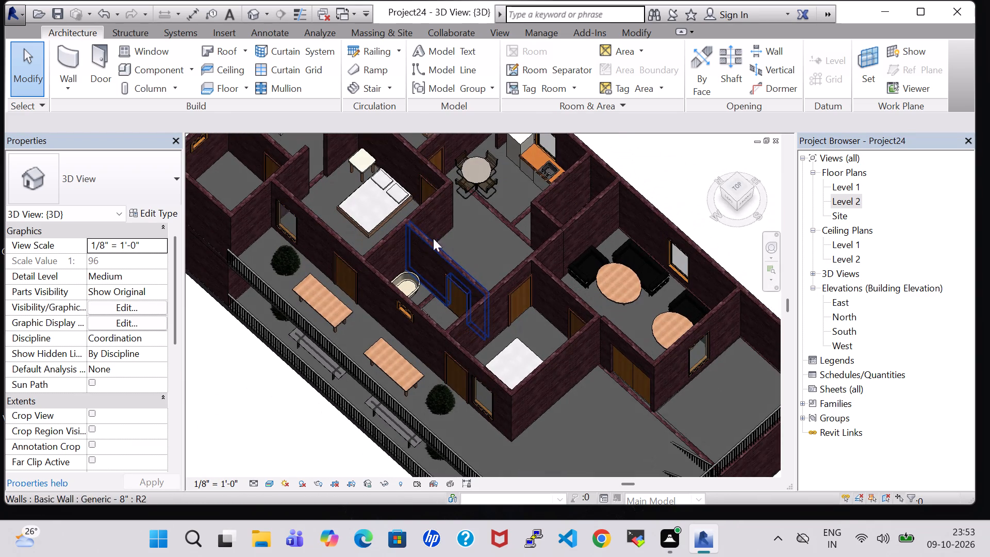
pyautogui.keyDown('shift'); pyautogui.moveTo(493, 252); pyautogui.dragTo(437, 184, button='middle'); pyautogui.keyUp('shift')
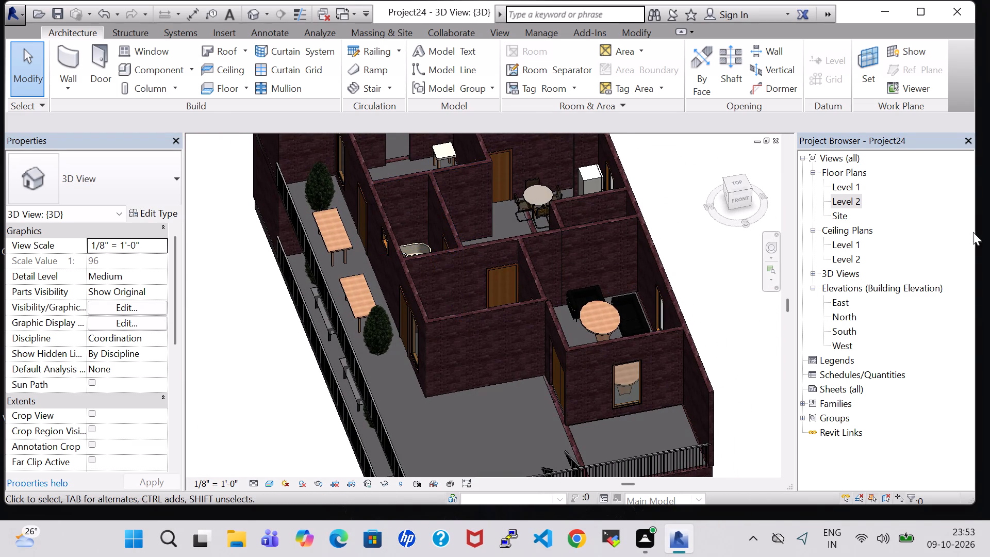
# On the Level 2 plan, place a Single-Flush 34" x 80" door midway along the duct's lobby-side wall, swinging into the duct.
pyautogui.doubleClick(857, 200)
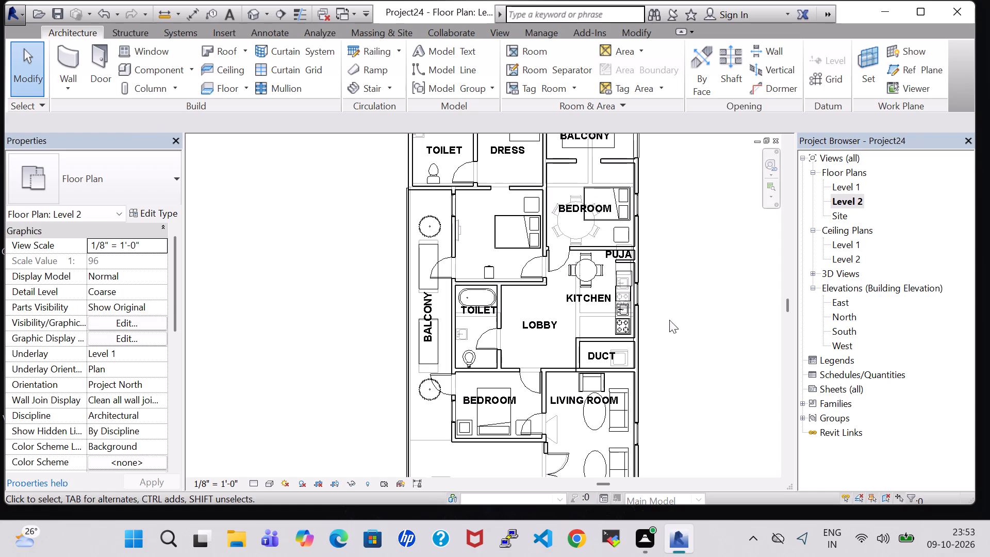
pyautogui.click(103, 64)
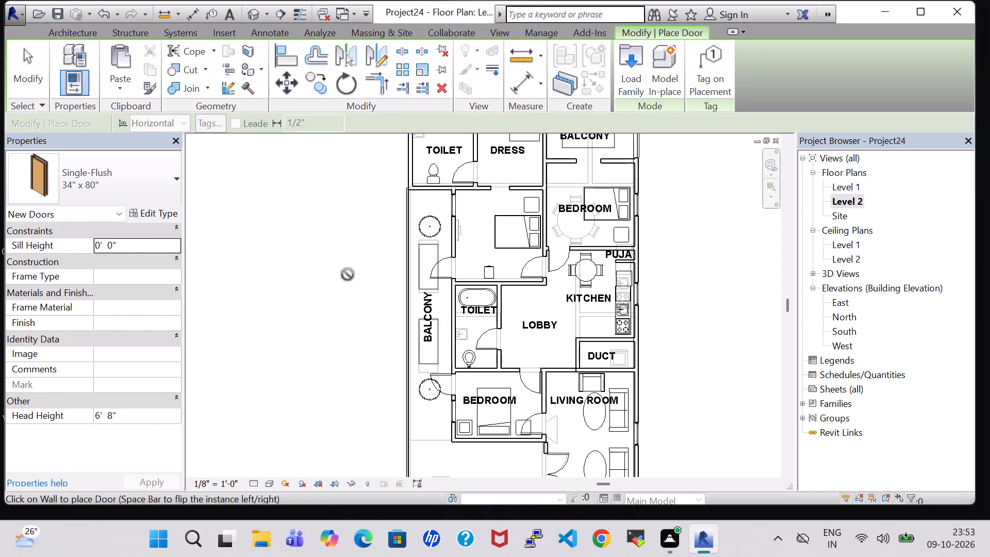
pyautogui.scroll(3, 582, 358)
pyautogui.click(582, 359)
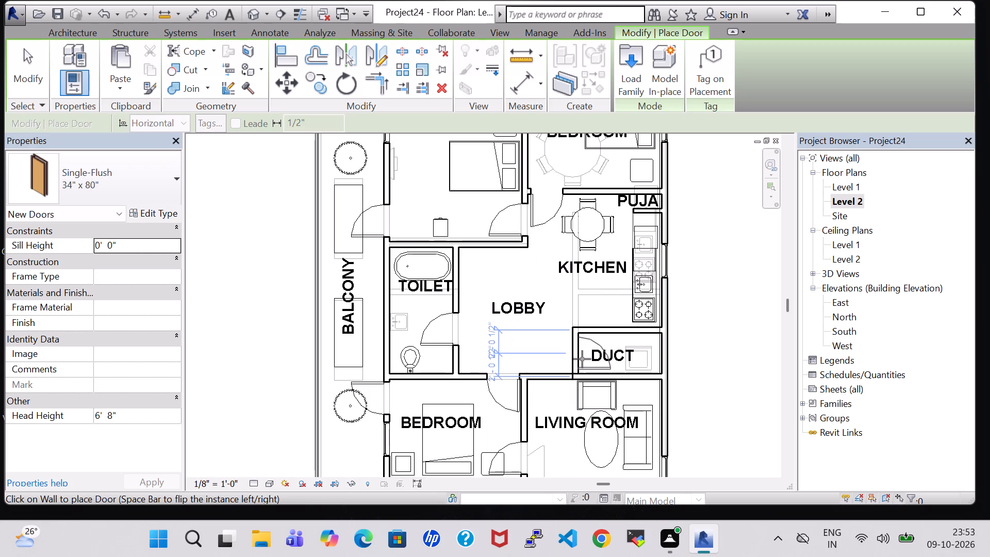
# Place another Single-Flush 34" x 80" door between the lobby and living room, about 2'-0" from the bedroom wall, swinging into the living room.
pyautogui.click(547, 381)
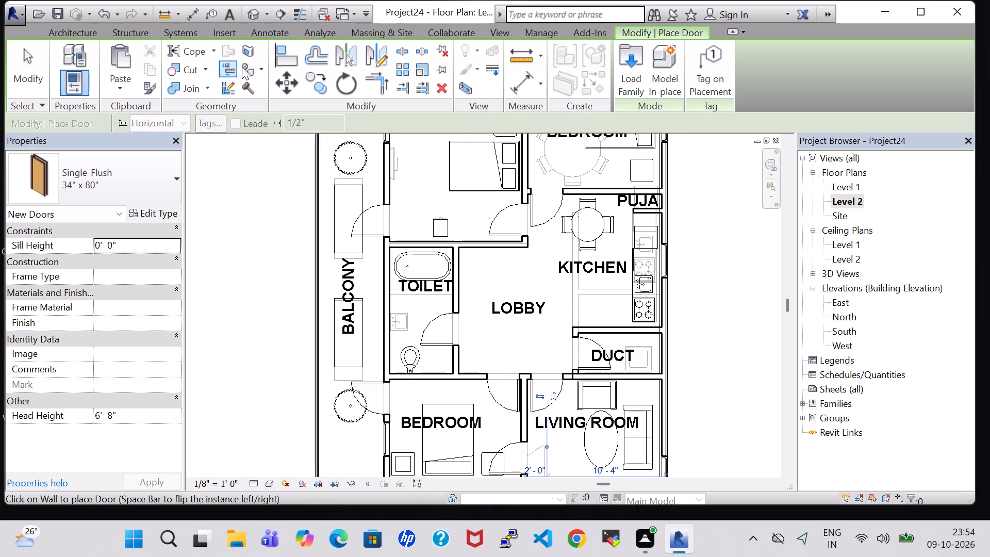
pyautogui.press('Escape')
pyautogui.click(247, 9)
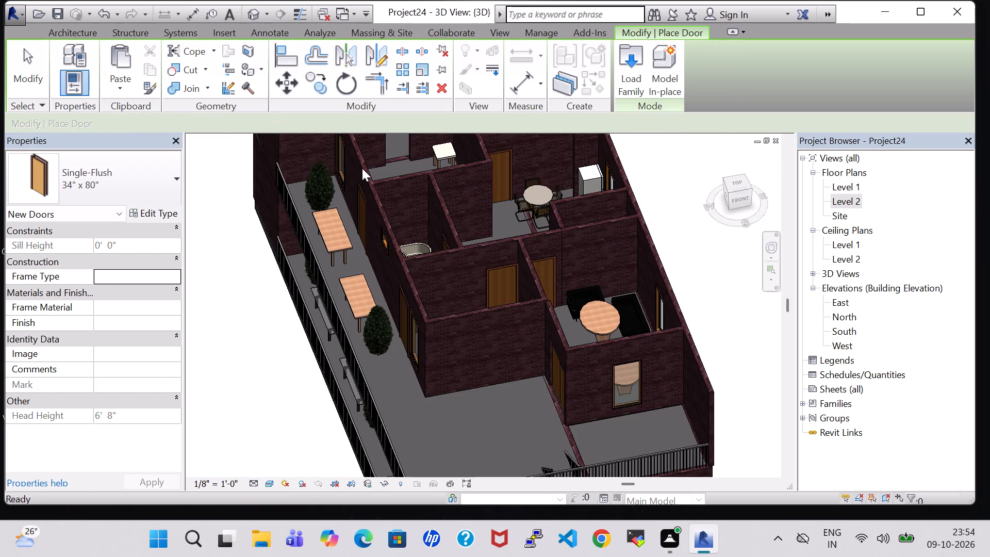
pyautogui.press('Escape')
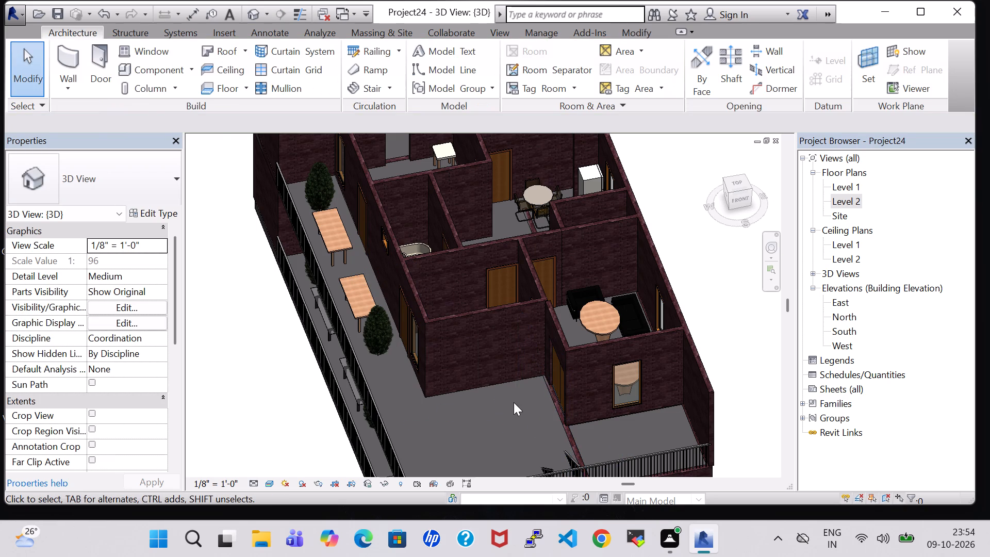
# In the 3D view, nudge the Level 2 living room's M_TV - Flat Screen 0810mm sideways against the wall shared with the bedroom.
pyautogui.click(509, 401)
pyautogui.keyDown('shift'); pyautogui.moveTo(509, 401); pyautogui.dragTo(485, 395, button='middle'); pyautogui.keyUp('shift')
pyautogui.scroll(1, 701, 296)
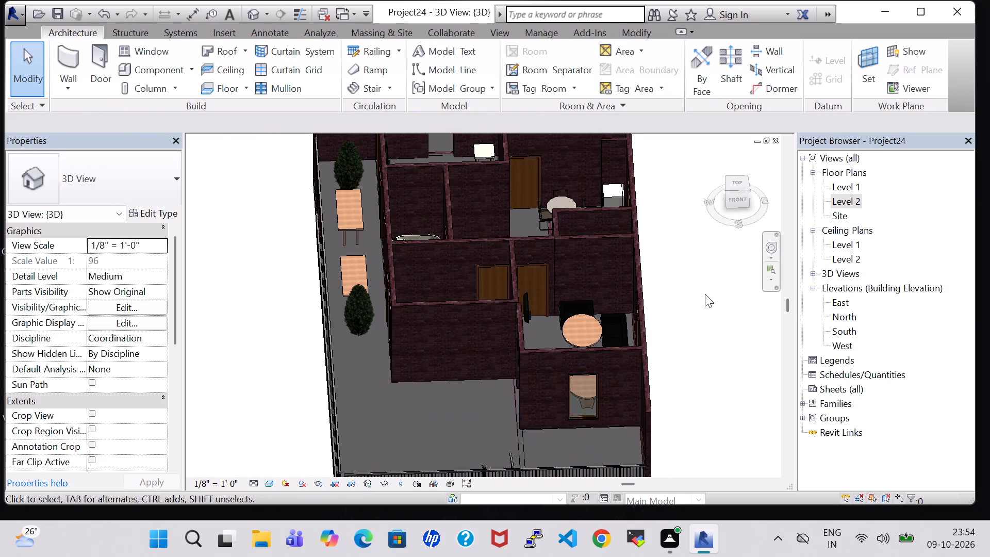
pyautogui.keyDown('shift'); pyautogui.moveTo(697, 291); pyautogui.dragTo(678, 392, button='middle'); pyautogui.keyUp('shift')
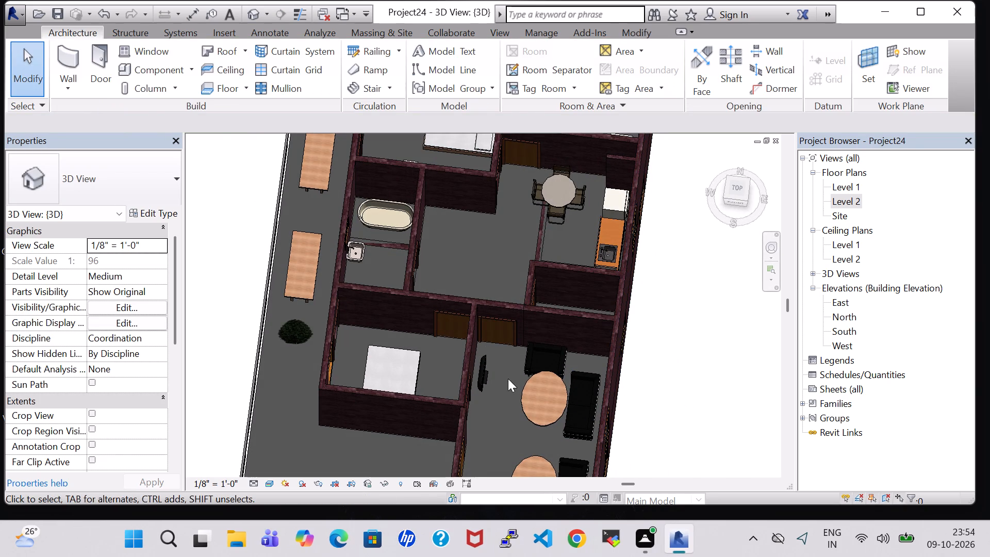
pyautogui.click(477, 372)
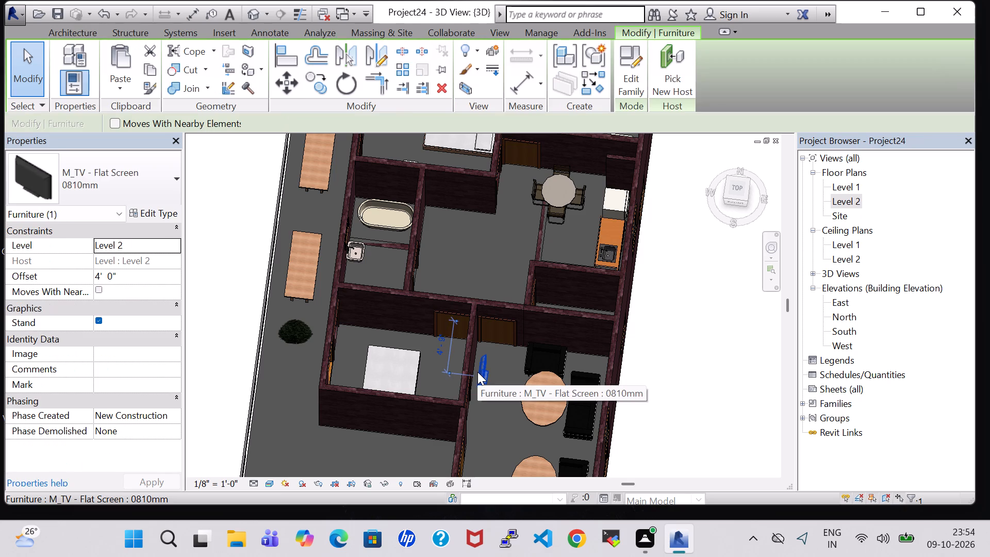
pyautogui.press('Right')
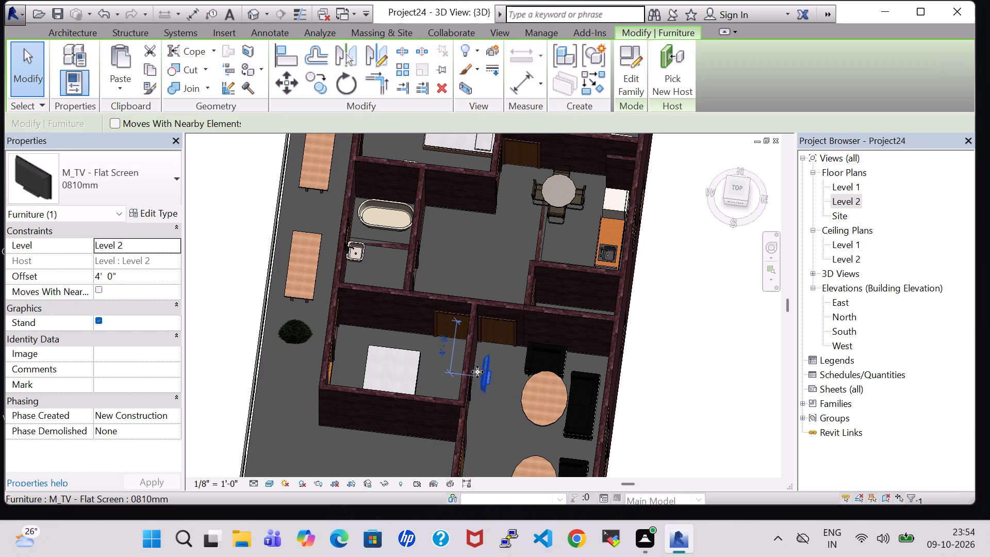
pyautogui.press('Left')
pyautogui.press('Left')
pyautogui.press('Left')
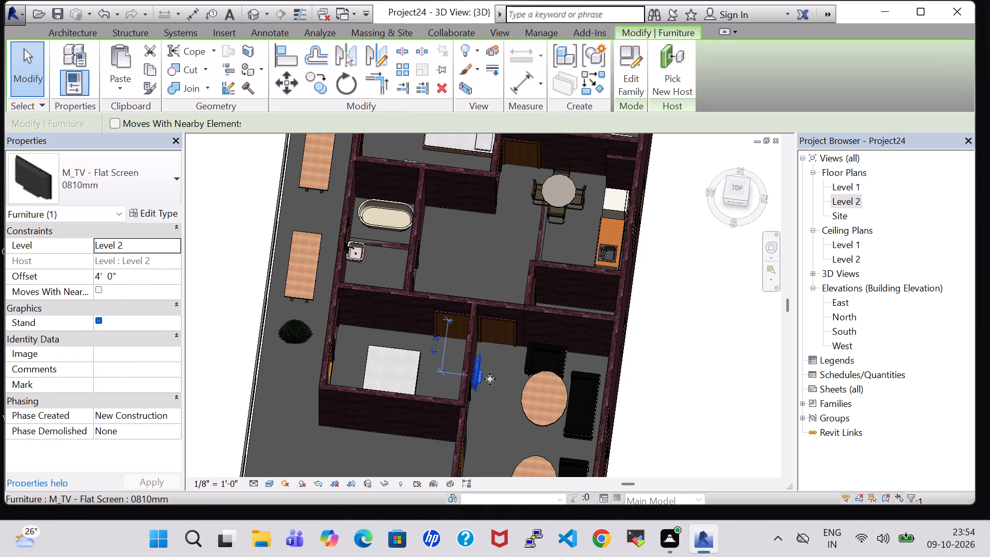
pyautogui.keyDown('shift'); pyautogui.moveTo(646, 381); pyautogui.dragTo(566, 319, button='middle'); pyautogui.keyUp('shift')
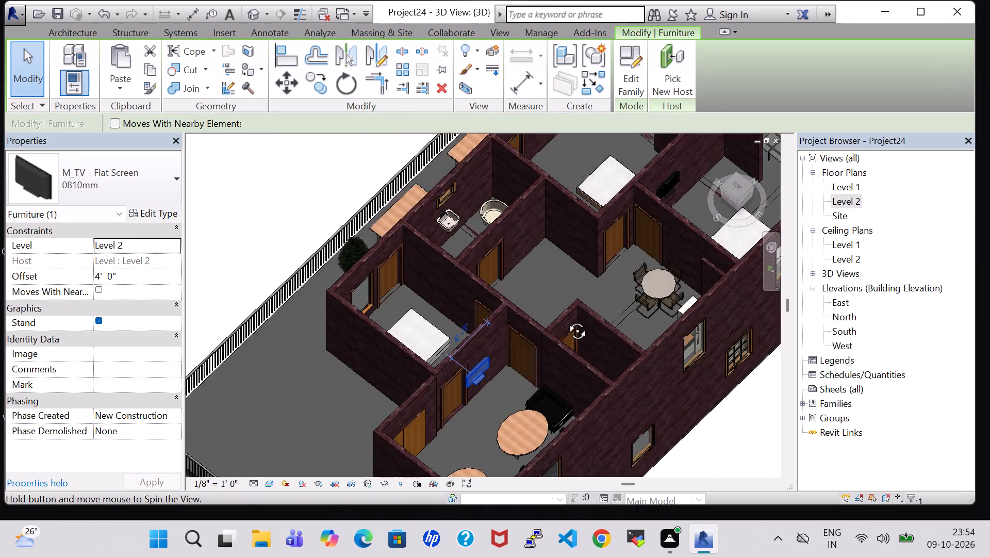
pyautogui.keyDown('shift'); pyautogui.moveTo(566, 319); pyautogui.dragTo(548, 298, button='middle'); pyautogui.keyUp('shift')
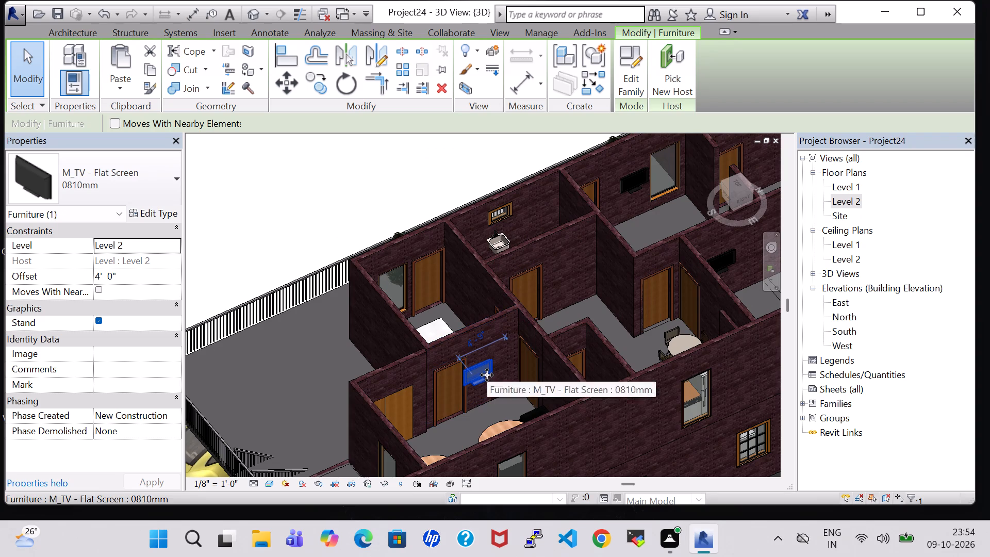
# Nudge the Level 2 living room's M_TV - Flat Screen 0810mm further along the bedroom wall, toward the lobby door.
pyautogui.press('Right')
pyautogui.press('Right')
pyautogui.press('Right')
pyautogui.press('Right')
pyautogui.press('Right')
pyautogui.press('Right')
pyautogui.press('Up')
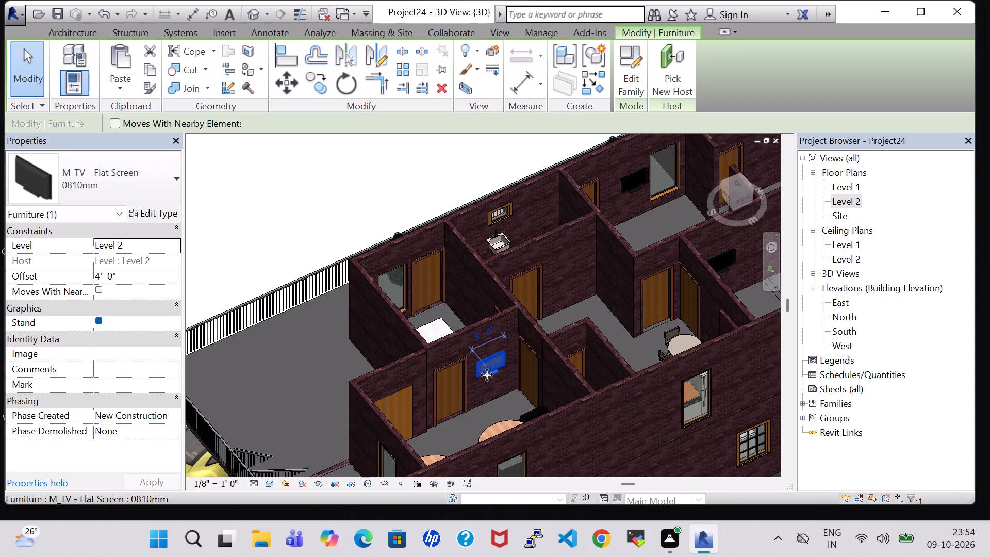
pyautogui.press('Up')
pyautogui.press('Right')
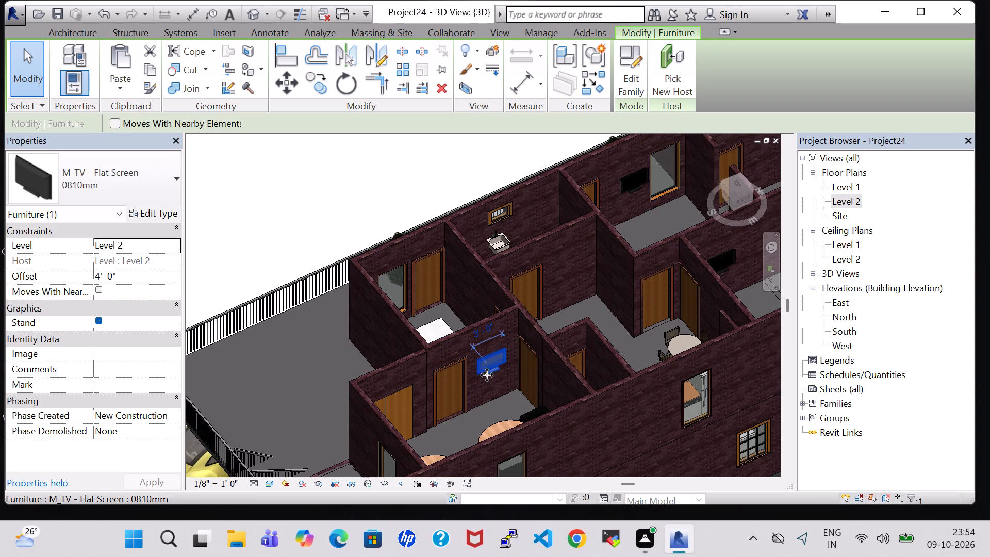
pyautogui.click(386, 176)
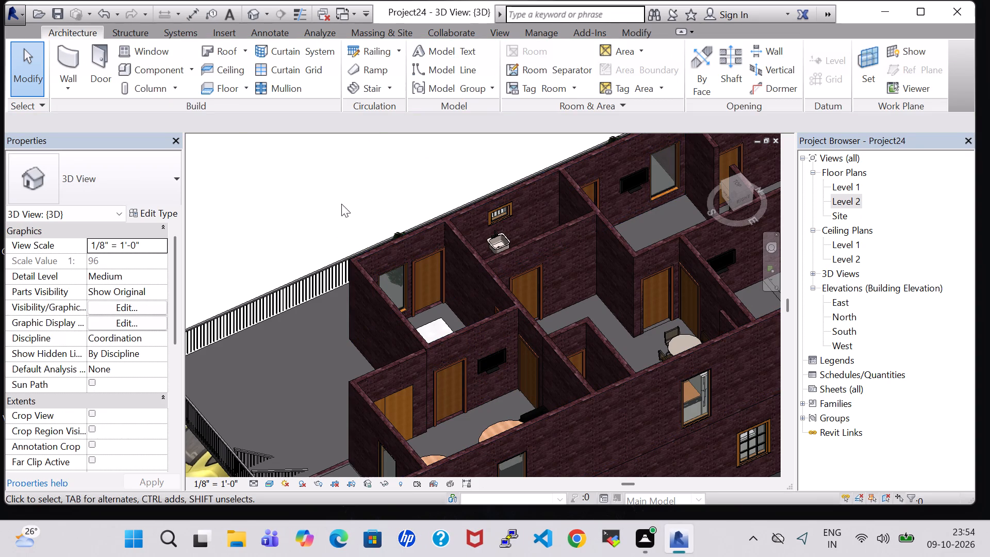
# Examine the Level 2 rooms, doors and furniture in 3D from above, then the whole house's balconies, stairs and parked car from the front.
pyautogui.keyDown('shift'); pyautogui.moveTo(277, 179); pyautogui.dragTo(379, 260, button='middle'); pyautogui.keyUp('shift')
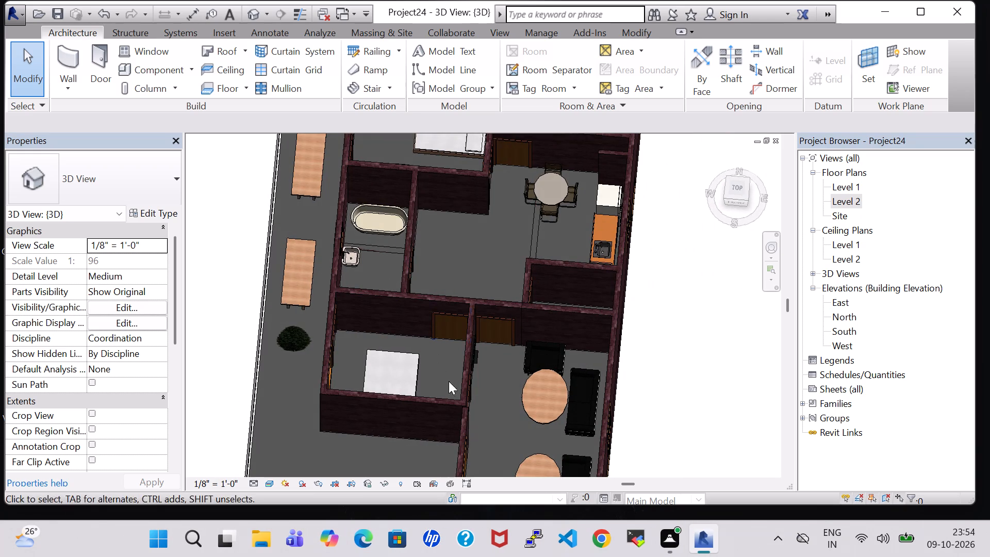
pyautogui.keyDown('shift'); pyautogui.moveTo(498, 451); pyautogui.dragTo(460, 424, button='middle'); pyautogui.keyUp('shift')
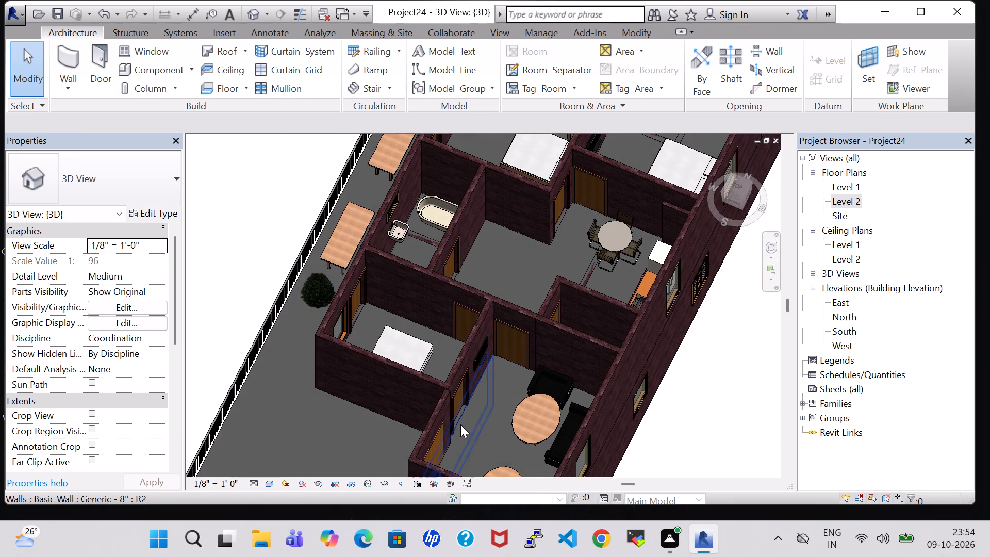
pyautogui.scroll(1, 449, 388)
pyautogui.scroll(-1, 440, 353)
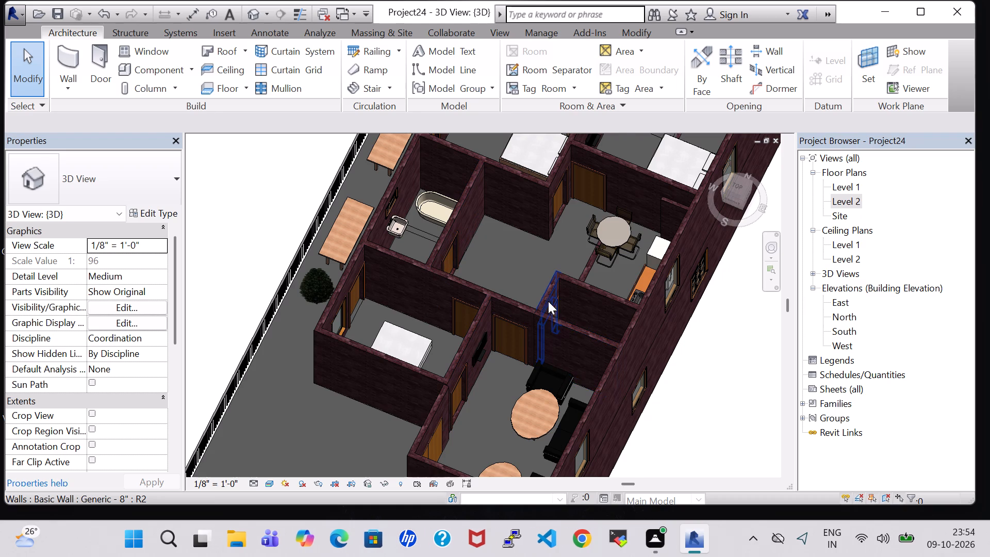
pyautogui.scroll(1, 548, 301)
pyautogui.keyDown('shift'); pyautogui.moveTo(569, 238); pyautogui.dragTo(558, 371, button='middle'); pyautogui.keyUp('shift')
pyautogui.scroll(3, 563, 266)
pyautogui.scroll(-2, 566, 256)
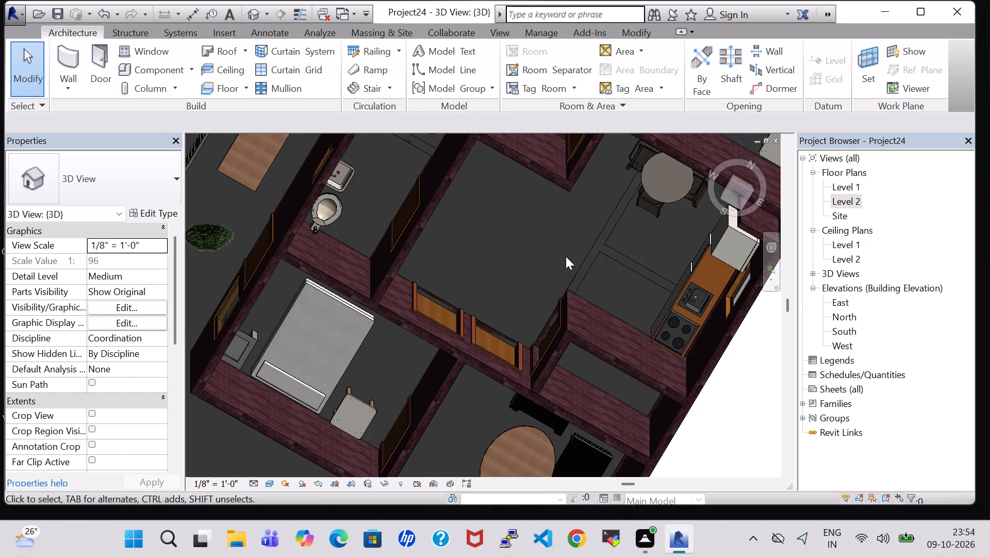
pyautogui.scroll(-2, 566, 256)
pyautogui.keyDown('shift'); pyautogui.moveTo(534, 284); pyautogui.dragTo(534, 206, button='middle'); pyautogui.keyUp('shift')
pyautogui.keyDown('shift'); pyautogui.scroll(1, 534, 284); pyautogui.keyUp('shift')
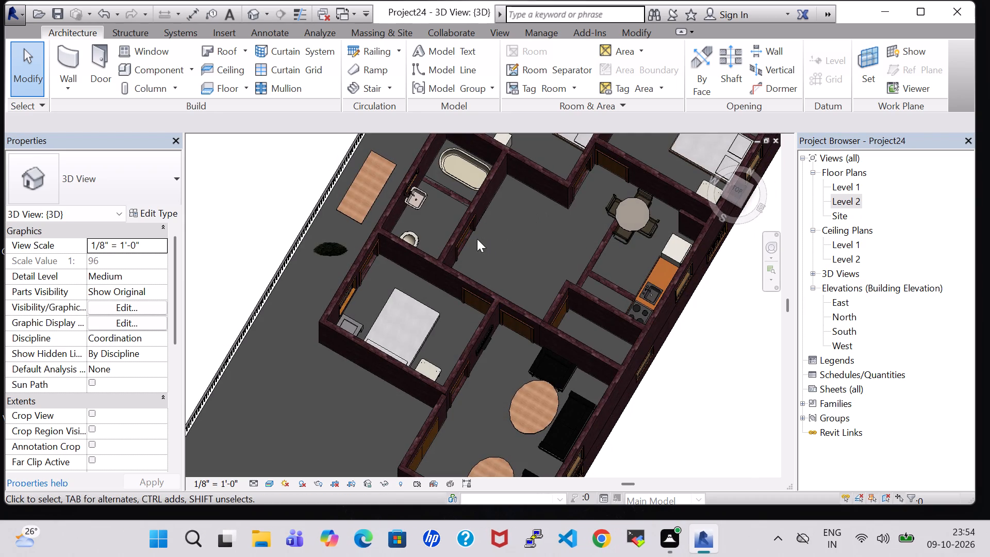
pyautogui.moveTo(541, 233); pyautogui.dragTo(481, 346, button='middle')
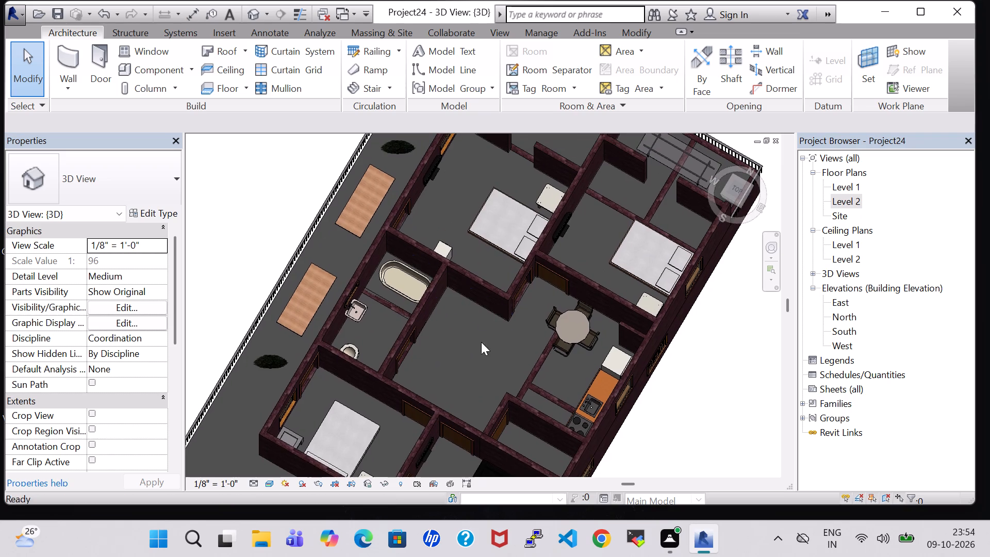
pyautogui.scroll(1, 443, 286)
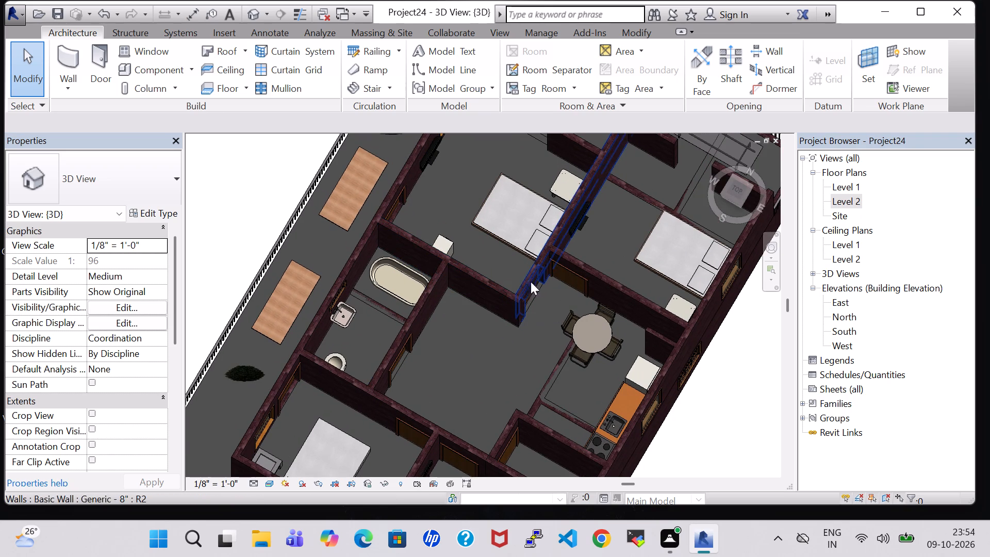
pyautogui.moveTo(612, 230); pyautogui.dragTo(581, 347, button='middle')
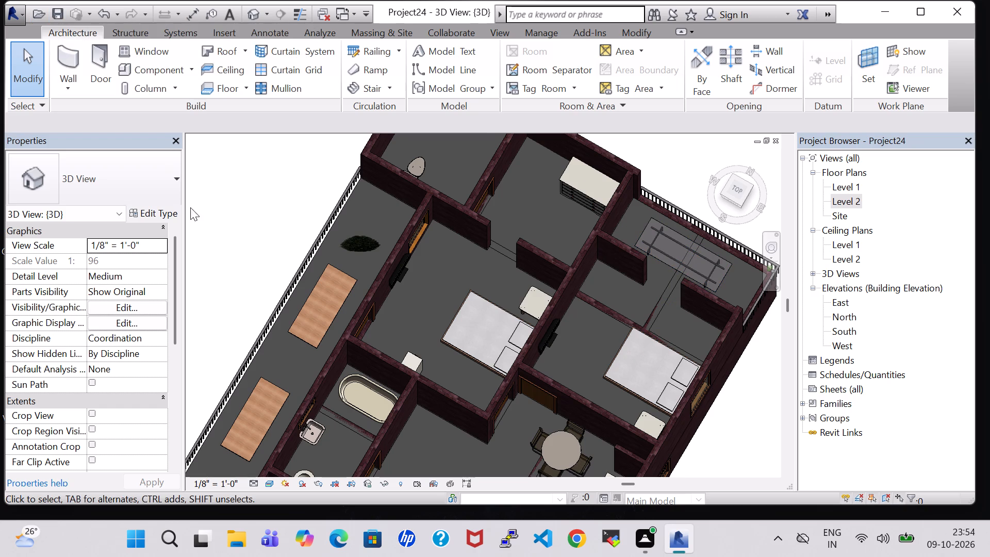
pyautogui.click(248, 207)
pyautogui.scroll(-4, 248, 211)
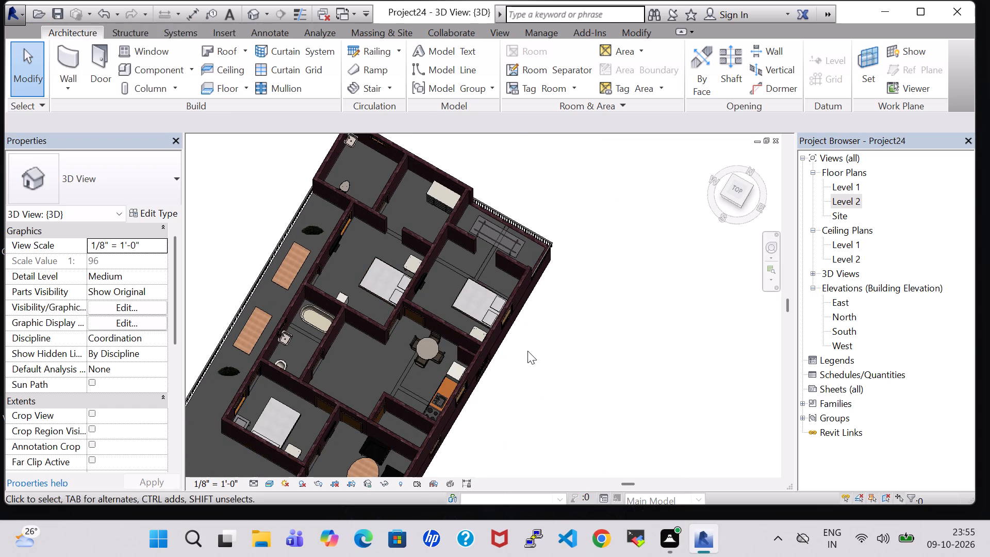
pyautogui.moveTo(532, 352); pyautogui.dragTo(543, 278, button='middle')
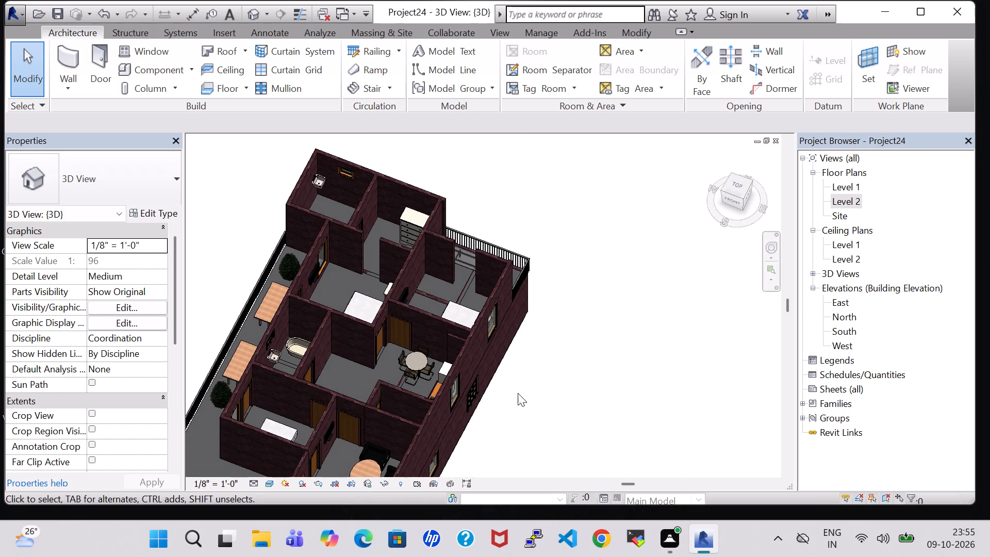
pyautogui.keyDown('shift'); pyautogui.moveTo(518, 393); pyautogui.dragTo(547, 309, button='middle'); pyautogui.keyUp('shift')
pyautogui.moveTo(488, 407); pyautogui.dragTo(542, 322, button='middle')
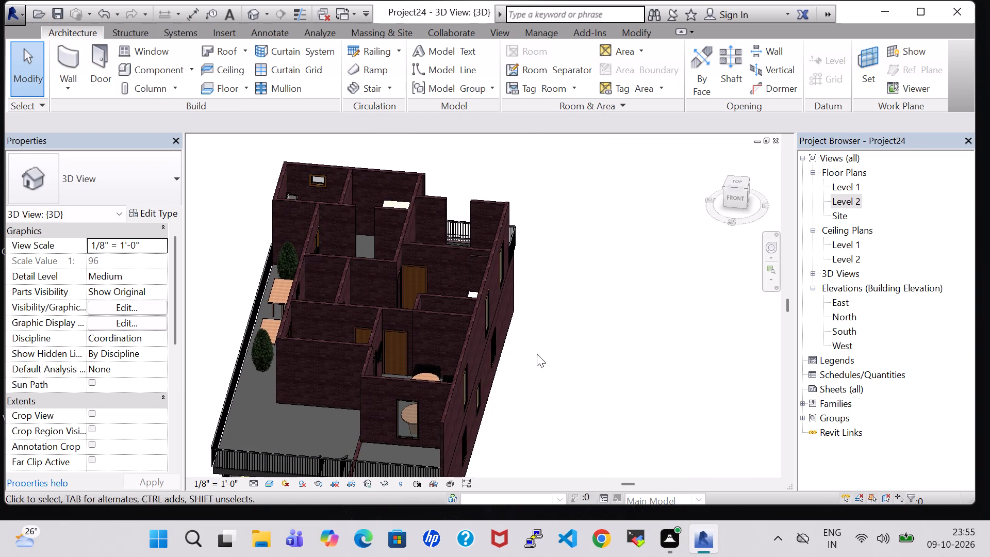
pyautogui.moveTo(525, 394); pyautogui.dragTo(572, 327, button='middle')
pyautogui.moveTo(501, 266); pyautogui.dragTo(517, 266, button='middle')
pyautogui.keyDown('shift'); pyautogui.scroll(1, 513, 266); pyautogui.keyUp('shift')
pyautogui.moveTo(293, 225); pyautogui.dragTo(441, 195, button='middle')
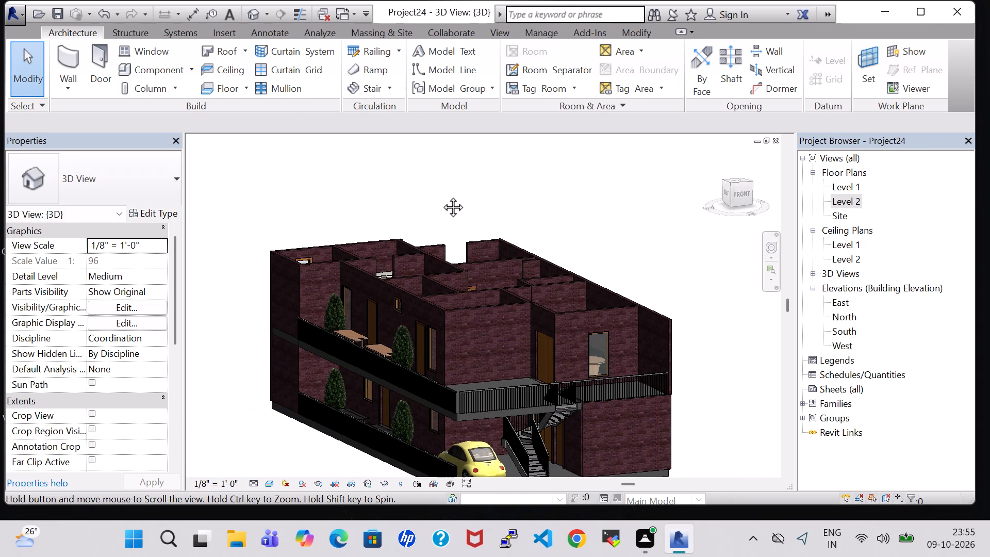
pyautogui.moveTo(441, 195); pyautogui.dragTo(448, 189, button='middle')
pyautogui.moveTo(256, 445); pyautogui.dragTo(276, 371, button='middle')
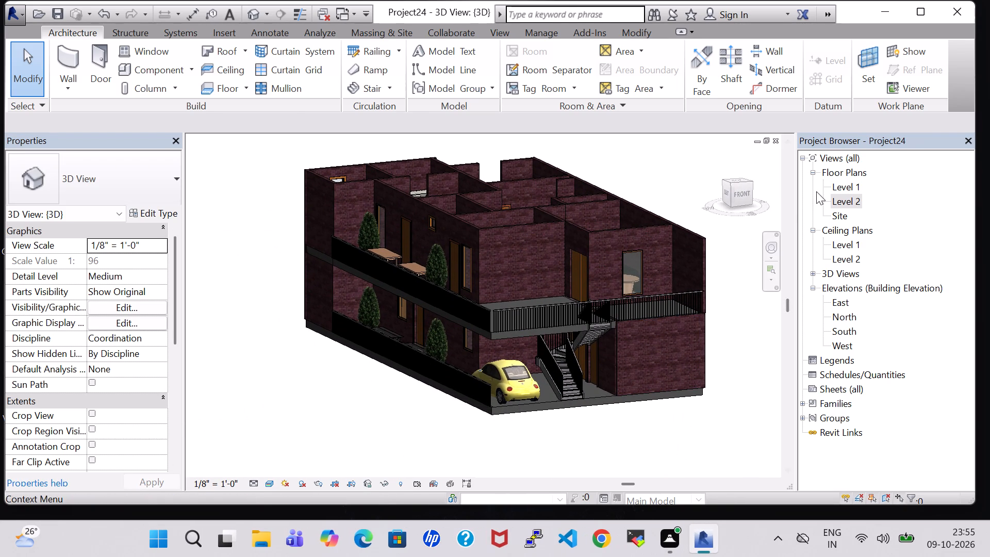
# From the Level 1 plan, look through the Site, Detail Items and Sustainable Design family folders for a component to load.
pyautogui.doubleClick(840, 184)
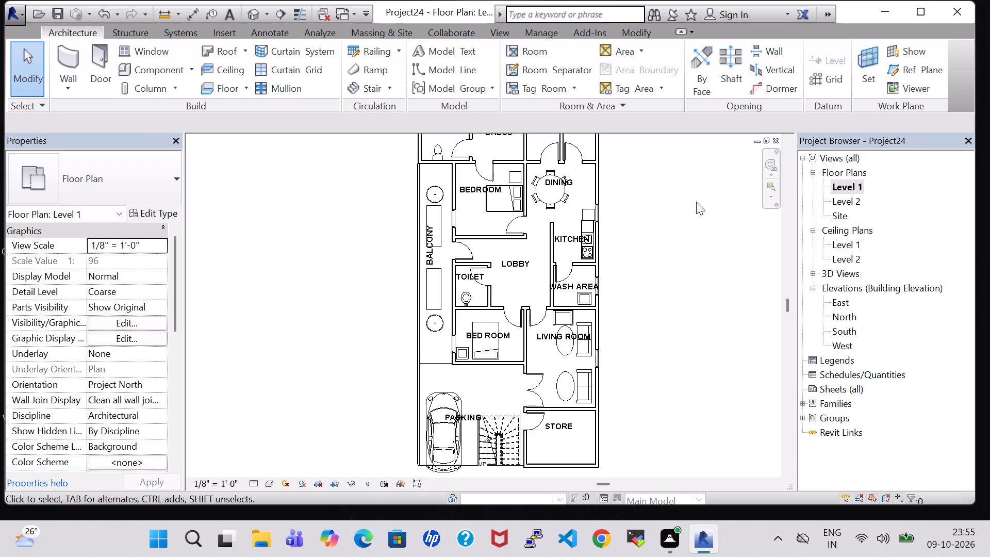
pyautogui.moveTo(692, 203); pyautogui.dragTo(679, 291, button='middle')
pyautogui.scroll(1, 692, 203)
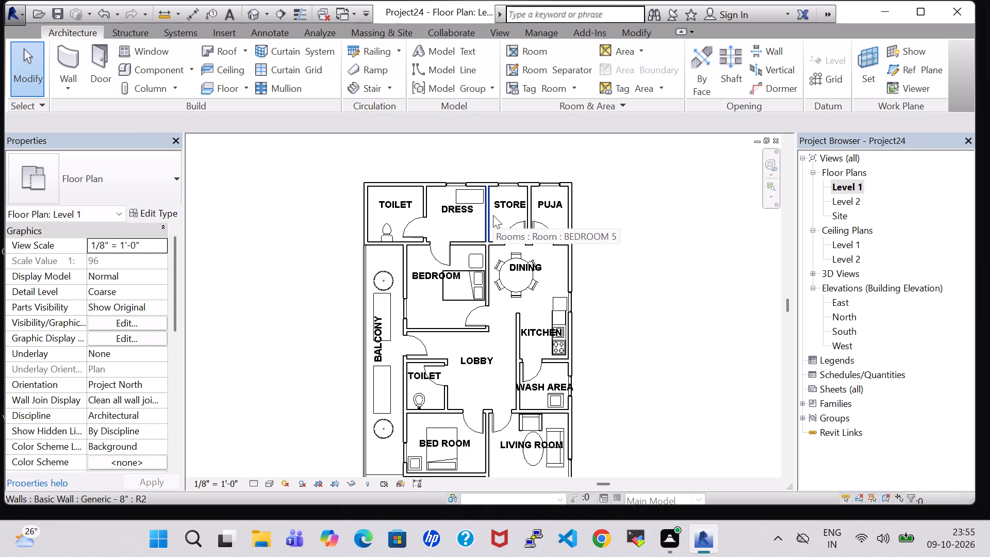
pyautogui.click(167, 71)
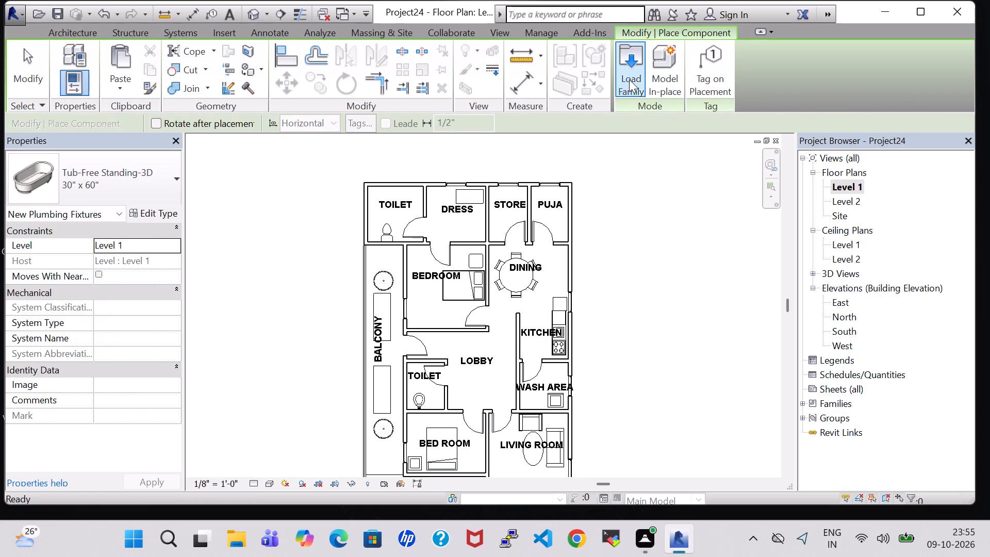
pyautogui.click(635, 79)
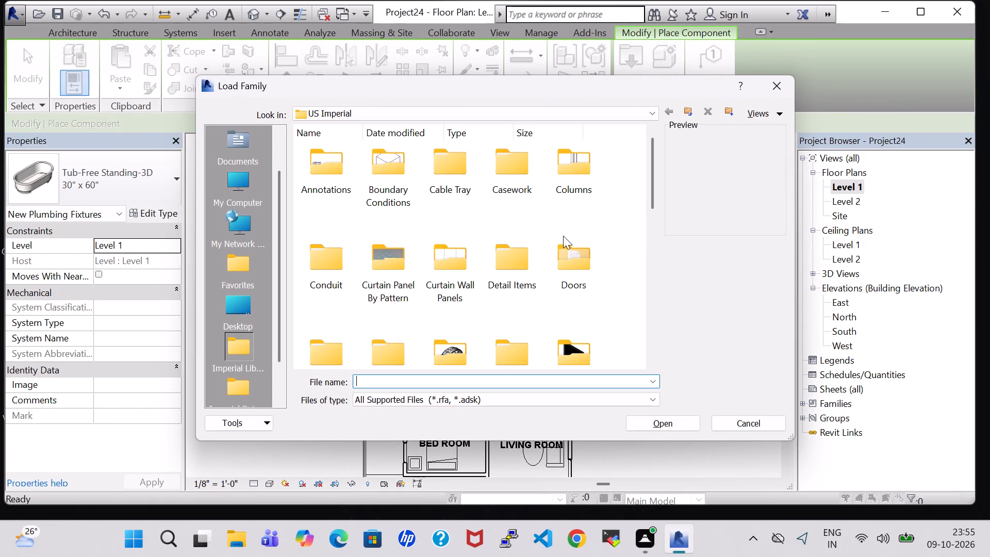
pyautogui.scroll(-3, 373, 289)
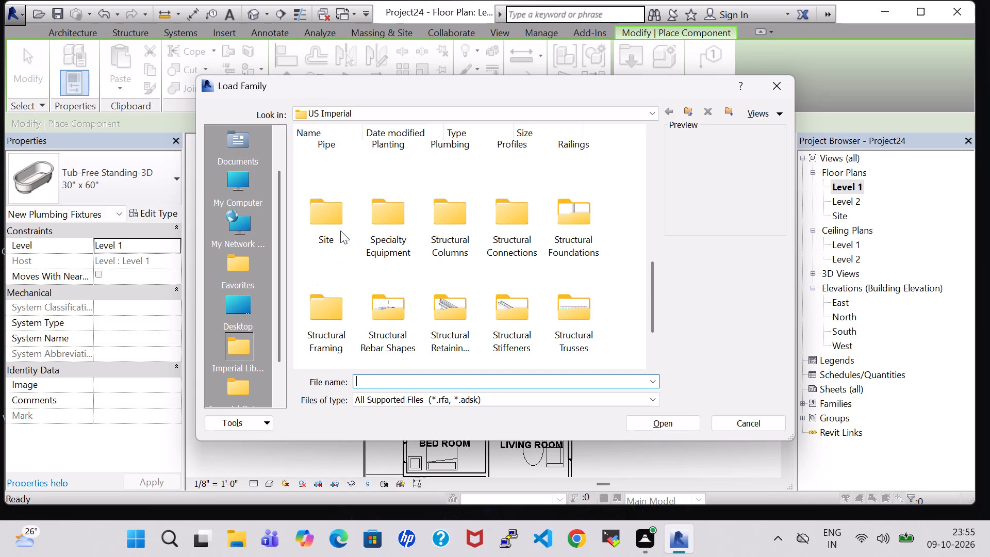
pyautogui.doubleClick(339, 228)
pyautogui.doubleClick(327, 157)
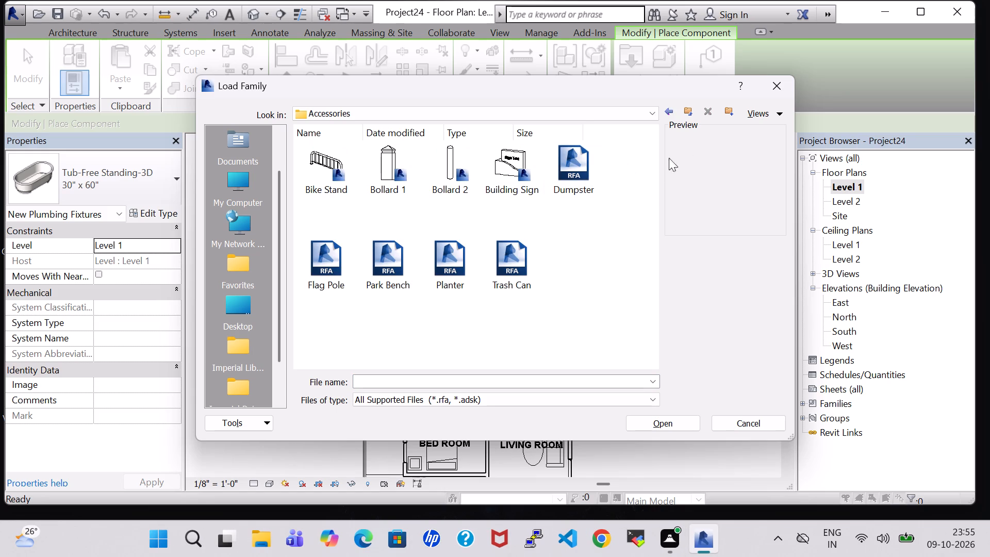
pyautogui.click(672, 109)
pyautogui.doubleClick(503, 171)
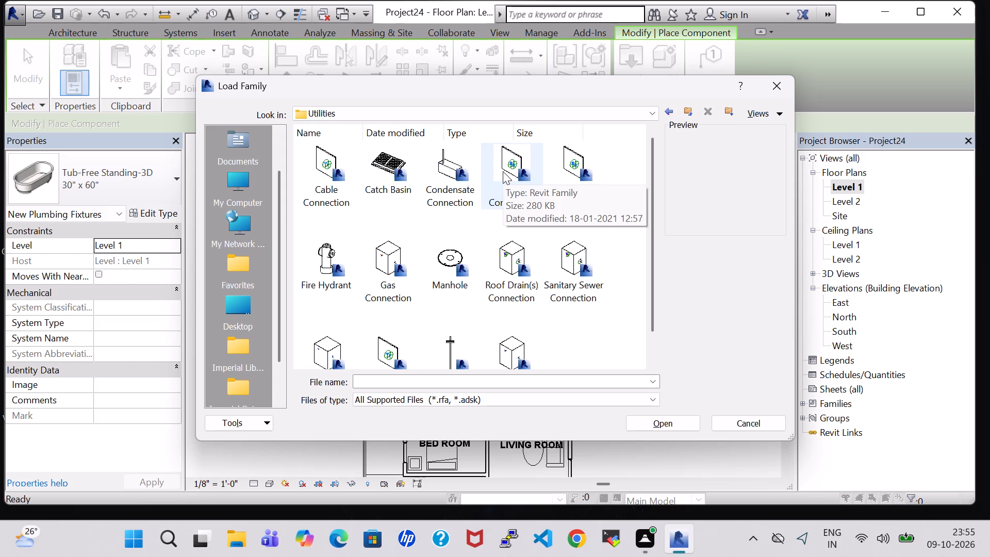
pyautogui.scroll(-1, 548, 280)
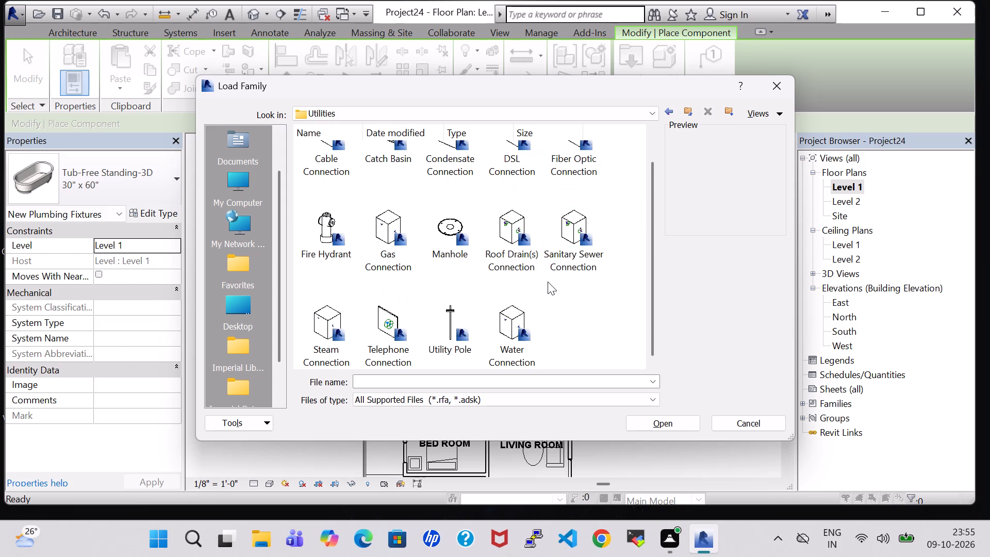
pyautogui.click(672, 113)
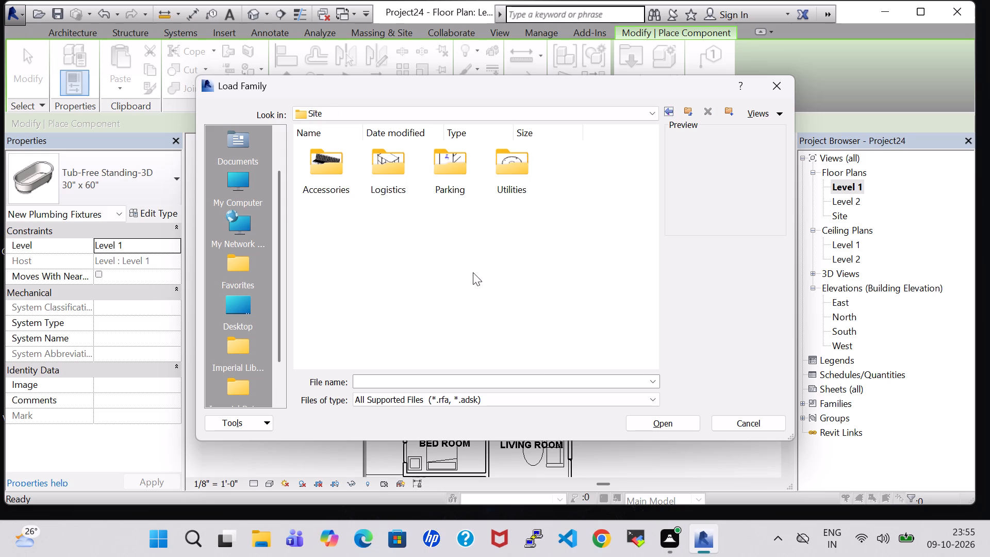
pyautogui.click(667, 107)
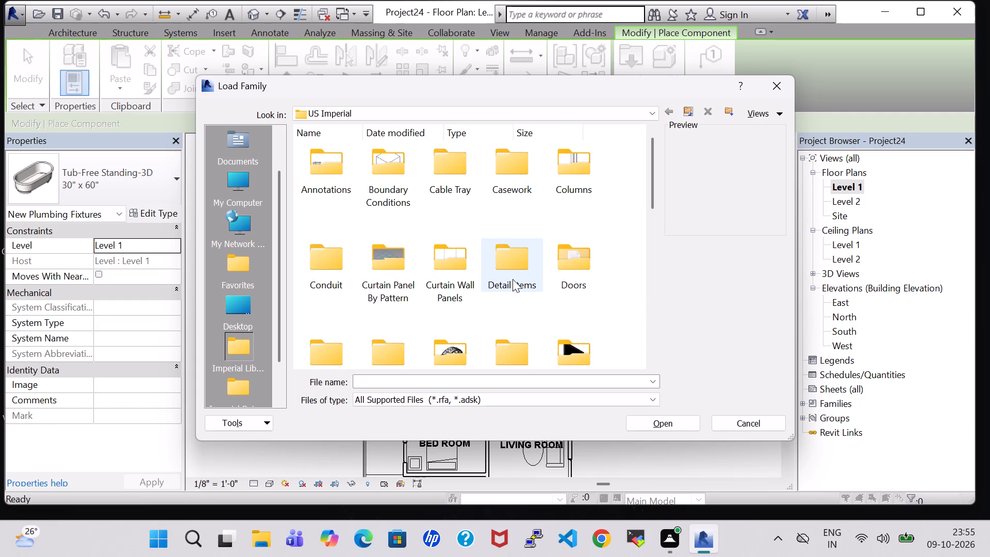
pyautogui.doubleClick(489, 270)
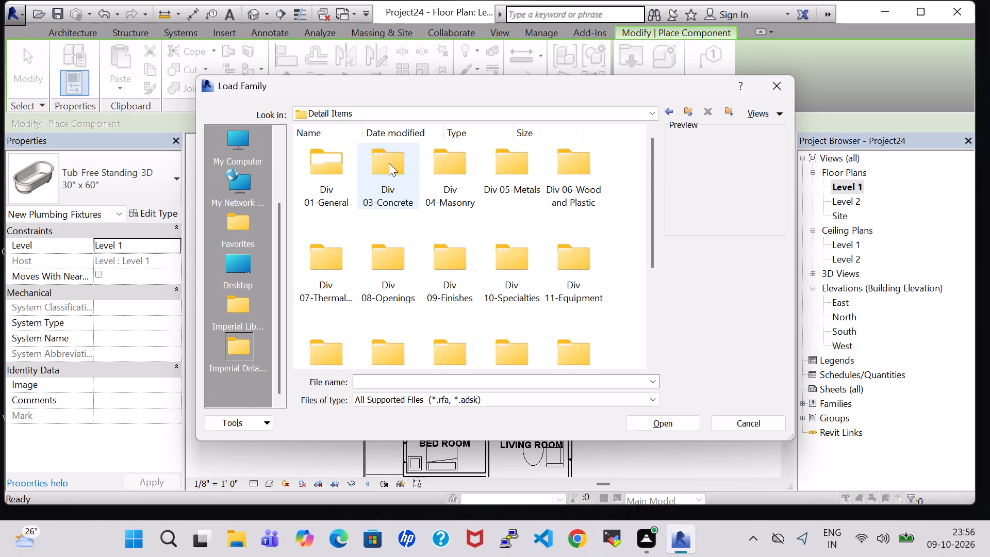
pyautogui.click(665, 111)
pyautogui.scroll(-5, 567, 209)
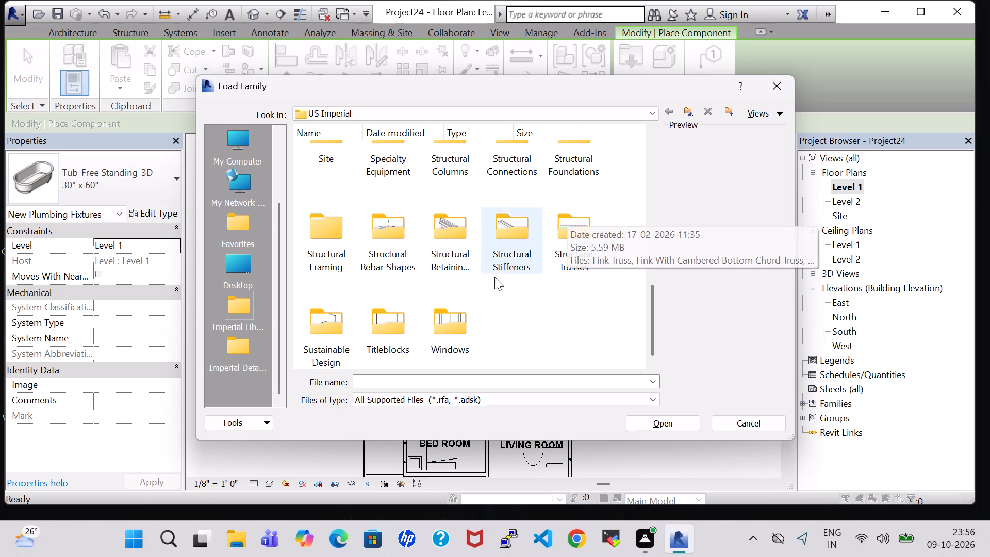
pyautogui.doubleClick(328, 324)
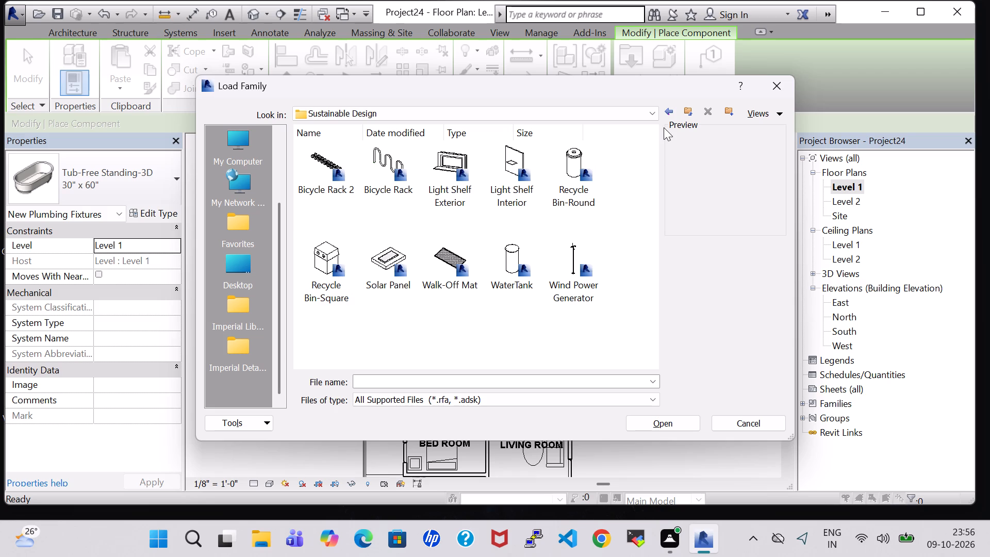
pyautogui.click(671, 113)
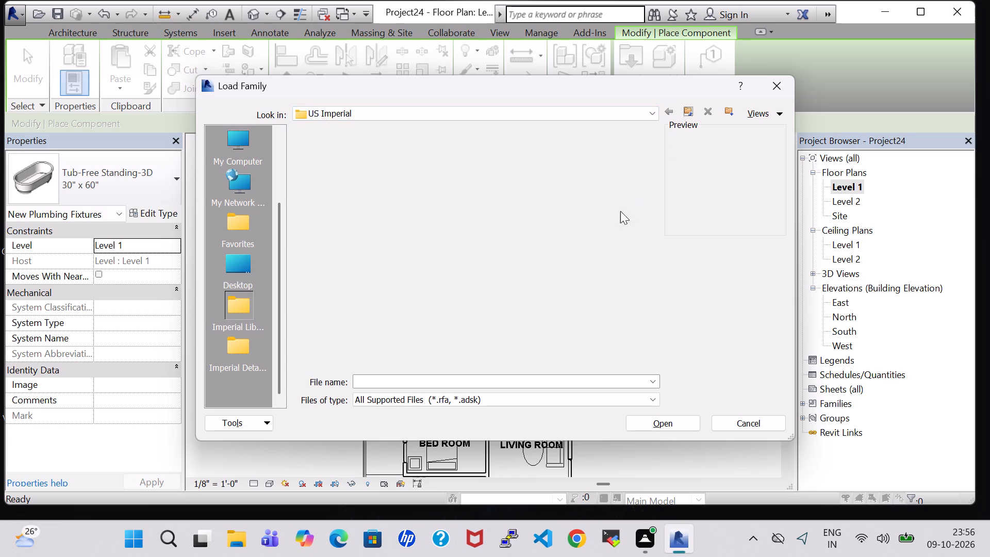
# Load the Single Carrel family from the Specialty Equipment Classroom-Library folder for placement on Level 1.
pyautogui.scroll(2, 495, 296)
pyautogui.scroll(-6, 495, 297)
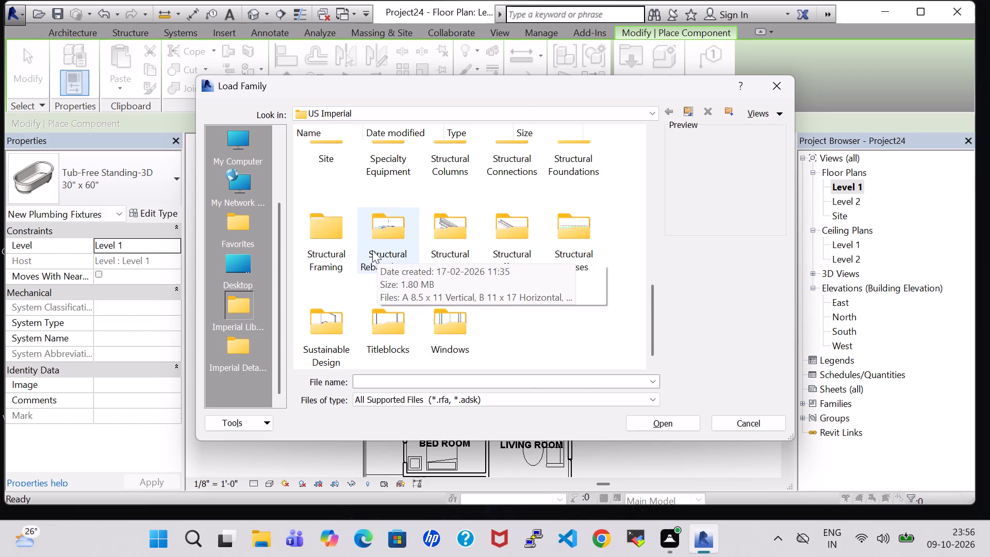
pyautogui.scroll(1, 498, 245)
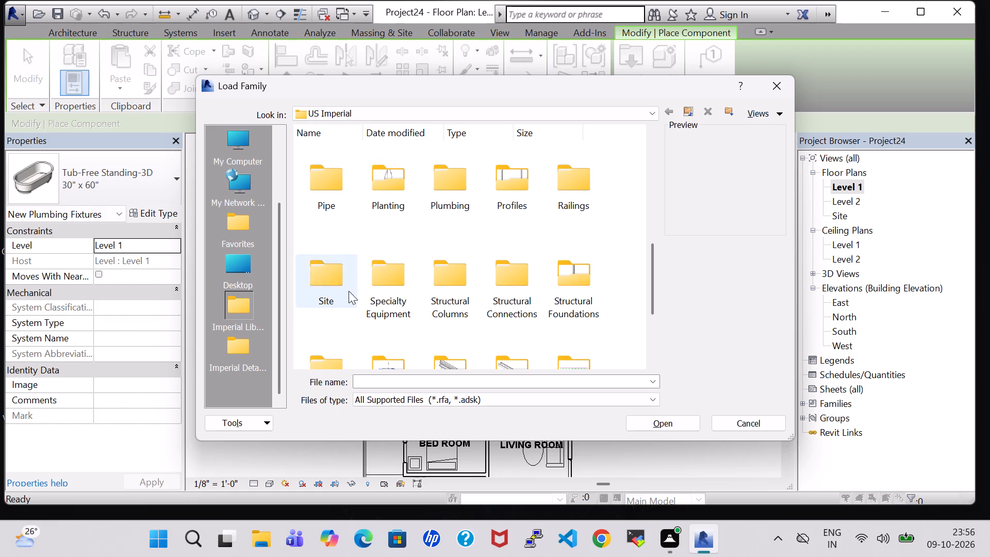
pyautogui.doubleClick(378, 292)
pyautogui.doubleClick(346, 176)
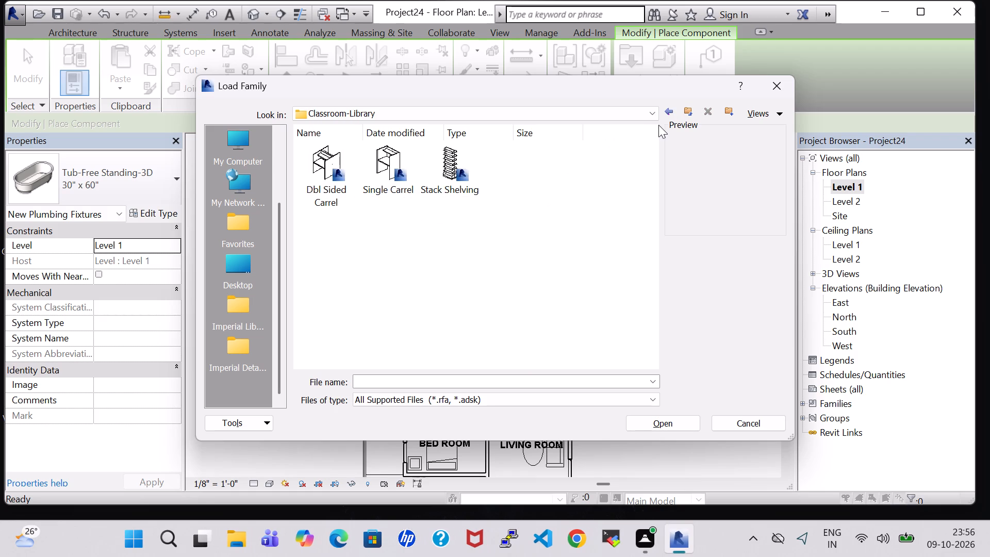
pyautogui.click(376, 165)
pyautogui.click(674, 419)
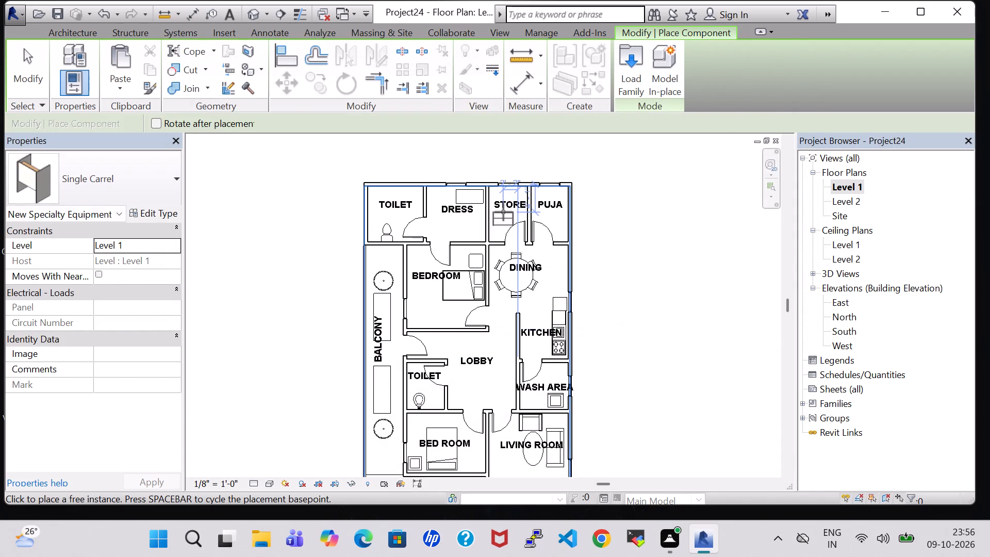
# Place a Single Carrel in the Level 1 Store room and nudge it toward the room's rear exterior wall.
pyautogui.click(503, 212)
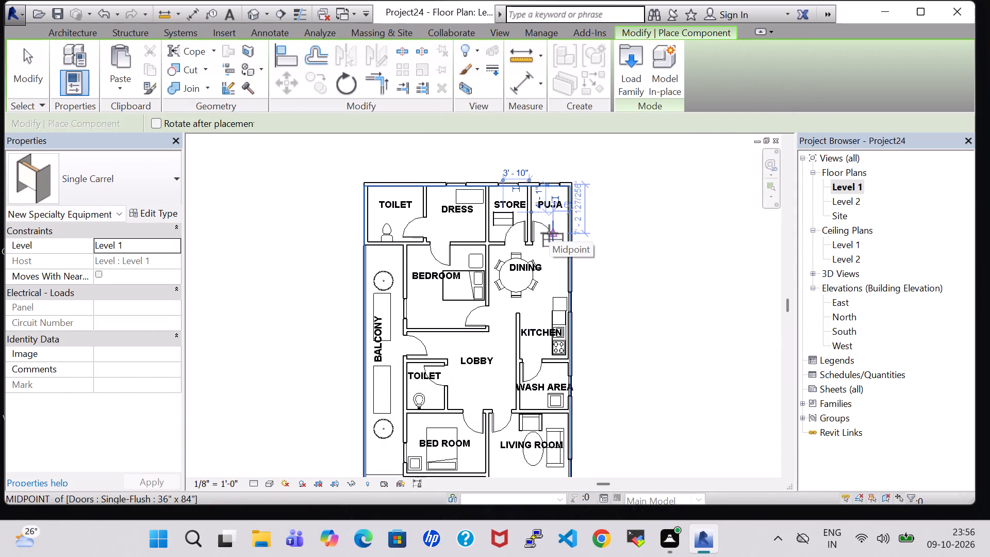
pyautogui.press('Up')
pyautogui.press('Up')
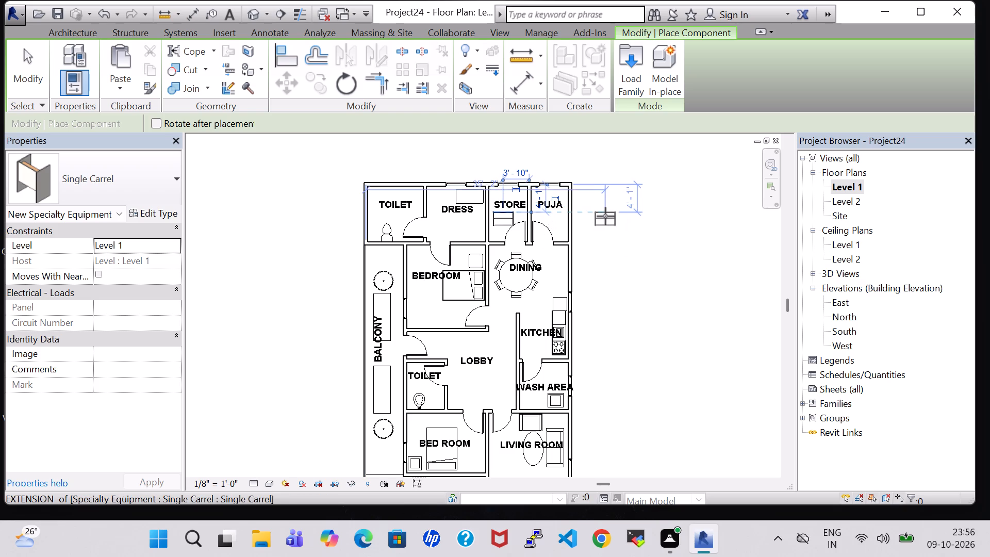
pyautogui.press('Escape')
pyautogui.press('Escape')
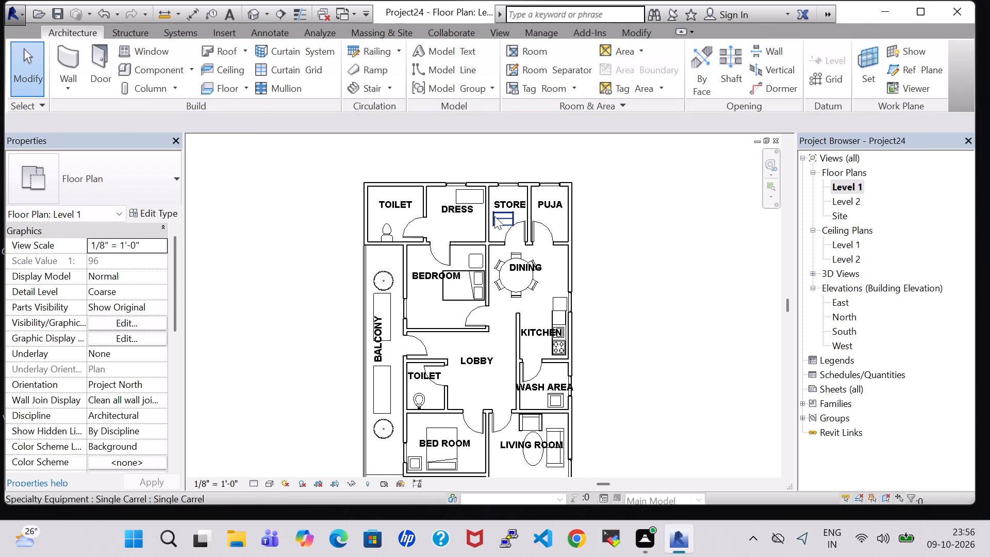
pyautogui.click(494, 216)
pyautogui.press('Up')
pyautogui.click(666, 246)
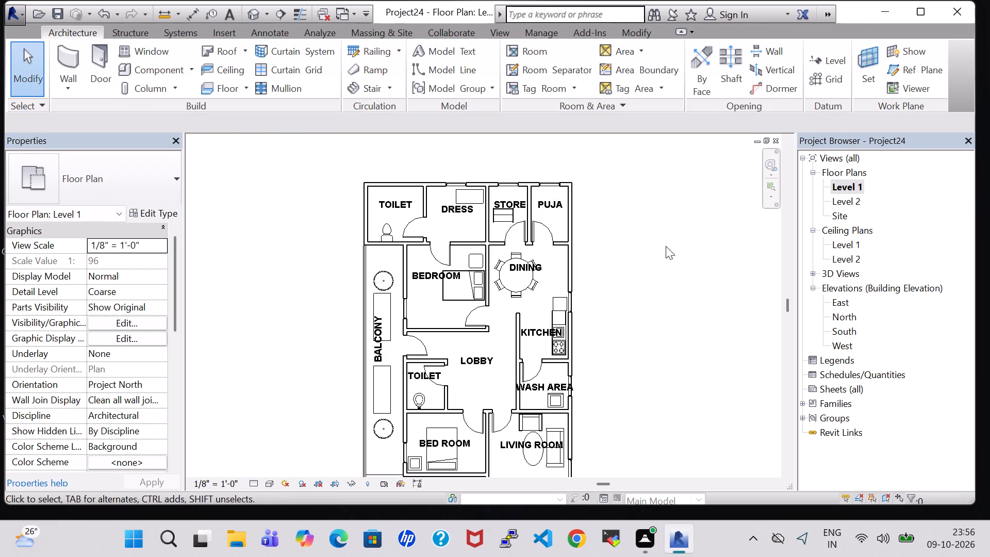
# Examine the Level 2 rooms and their furniture in 3D, comparing the two rear bedrooms and briefly checking the Level 2 plan.
pyautogui.click(249, 18)
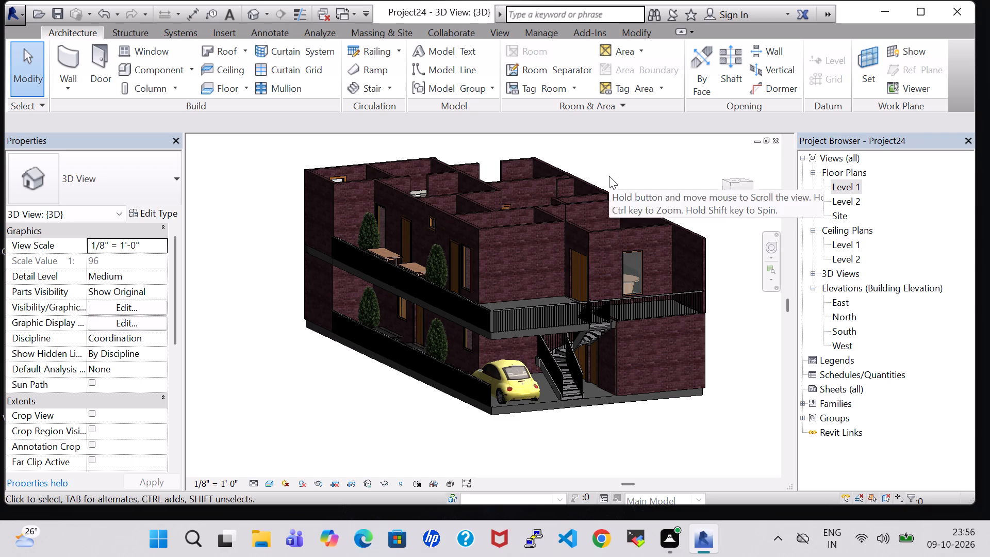
pyautogui.keyDown('shift'); pyautogui.moveTo(622, 159); pyautogui.dragTo(627, 267, button='middle'); pyautogui.keyUp('shift')
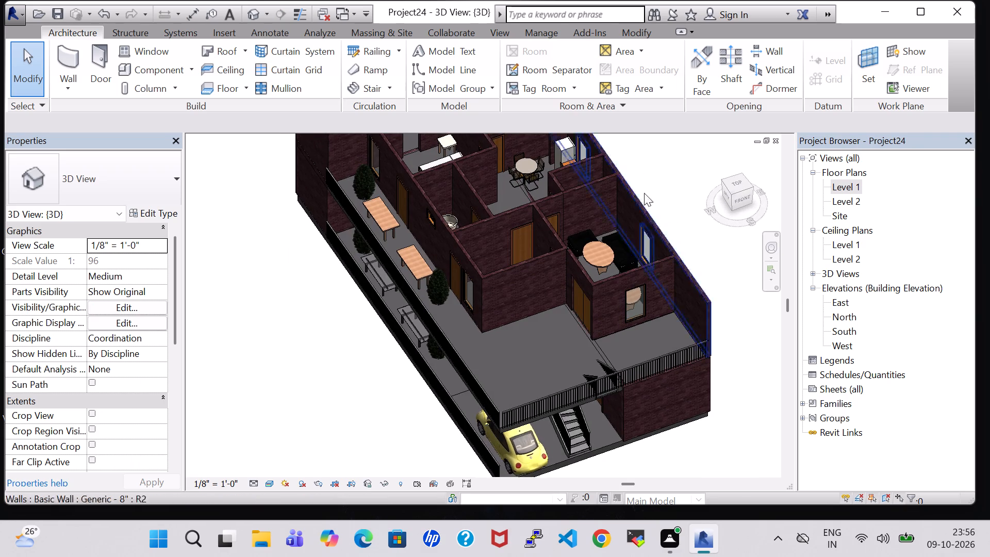
pyautogui.scroll(1, 664, 171)
pyautogui.moveTo(664, 171); pyautogui.dragTo(650, 290, button='middle')
pyautogui.keyDown('shift'); pyautogui.moveTo(649, 290); pyautogui.dragTo(698, 342, button='middle'); pyautogui.keyUp('shift')
pyautogui.keyDown('shift'); pyautogui.moveTo(542, 201); pyautogui.dragTo(622, 229, button='middle'); pyautogui.keyUp('shift')
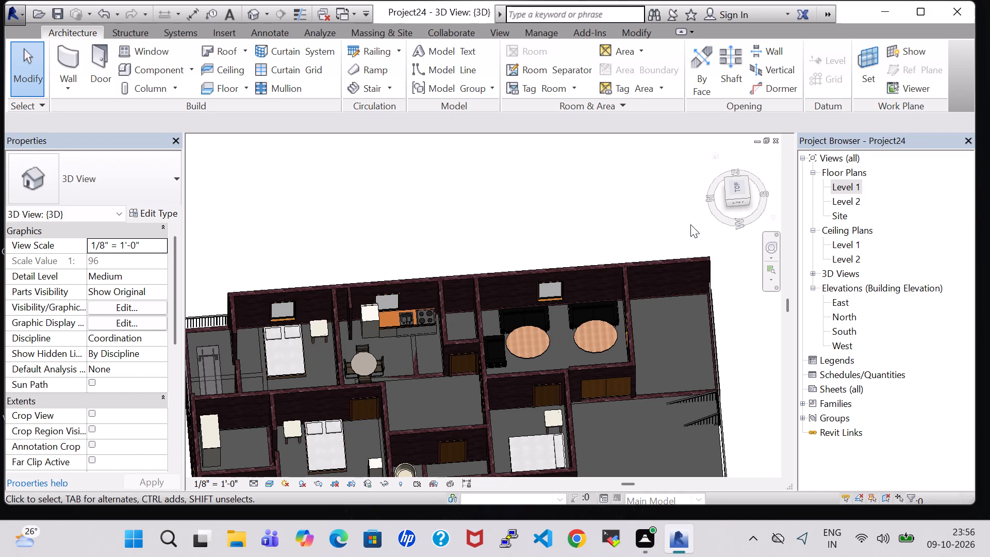
pyautogui.moveTo(531, 239); pyautogui.dragTo(438, 189, button='middle')
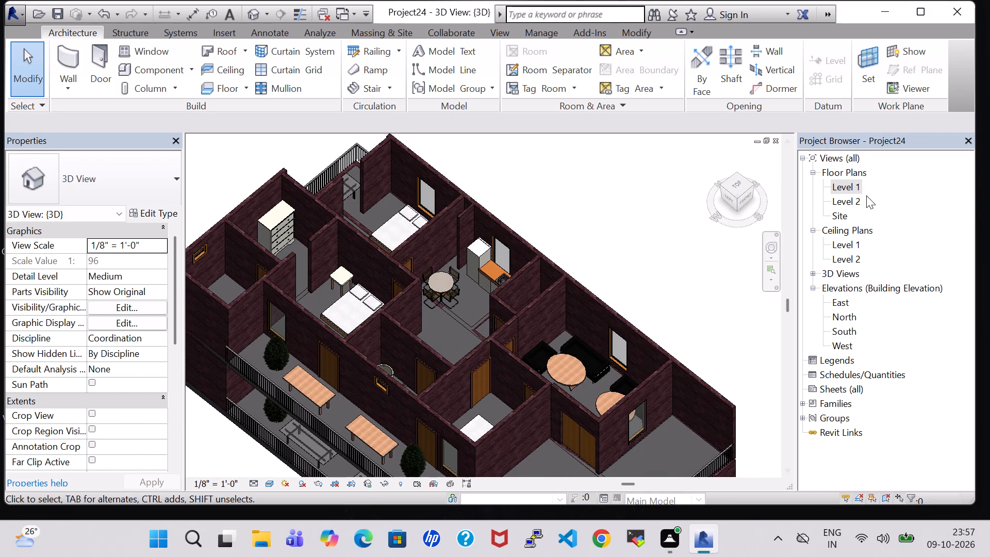
pyautogui.doubleClick(843, 200)
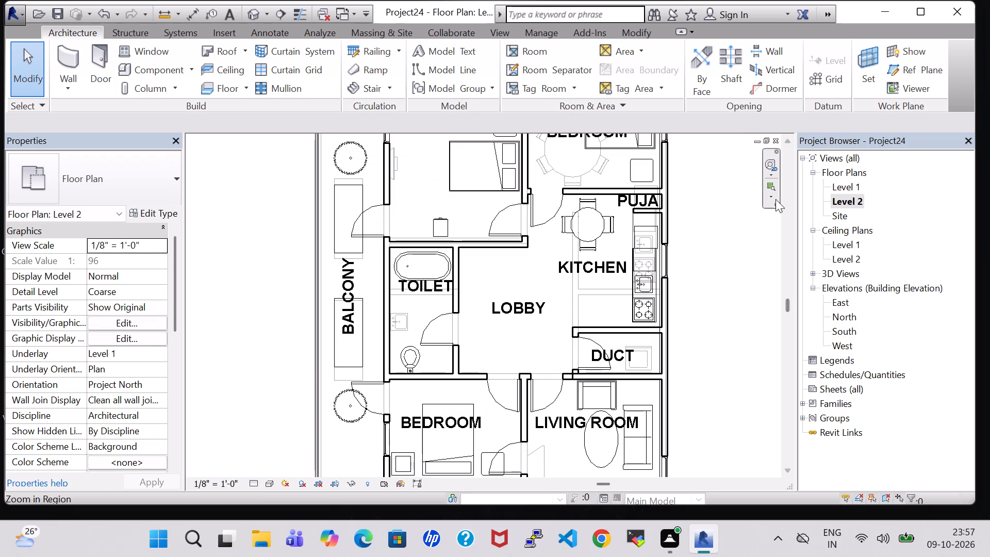
pyautogui.click(249, 15)
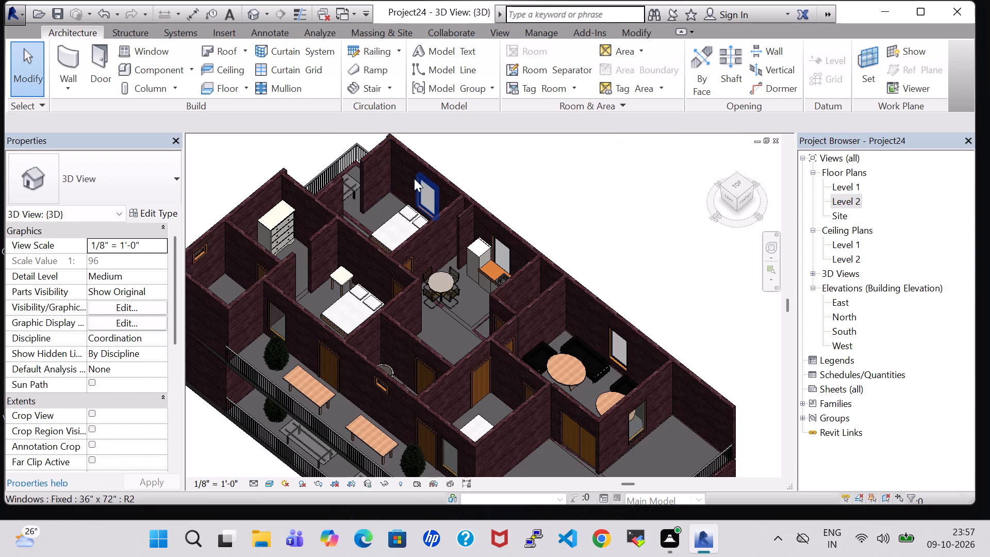
pyautogui.scroll(1, 472, 178)
pyautogui.moveTo(472, 178); pyautogui.dragTo(472, 210, button='middle')
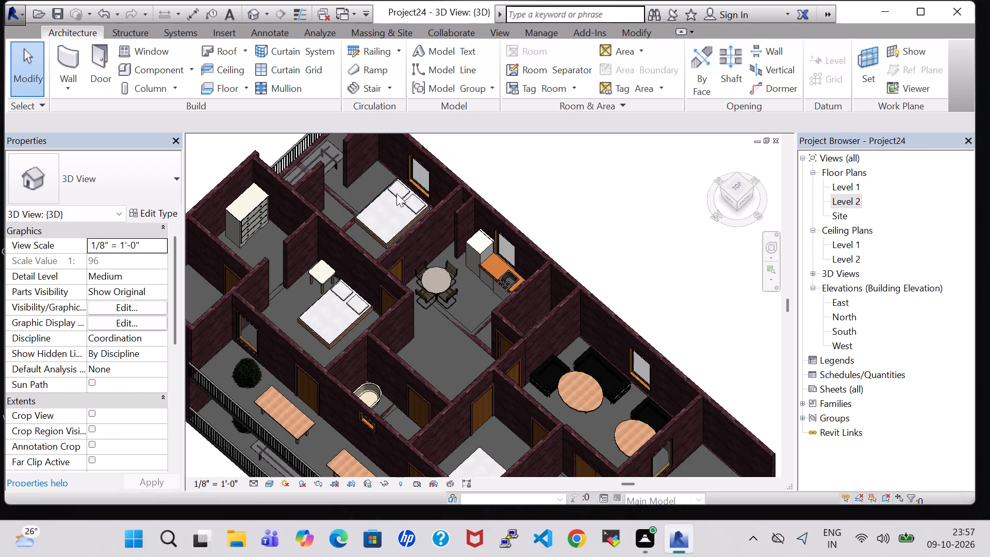
pyautogui.keyDown('shift'); pyautogui.moveTo(487, 175); pyautogui.dragTo(510, 184, button='middle'); pyautogui.keyUp('shift')
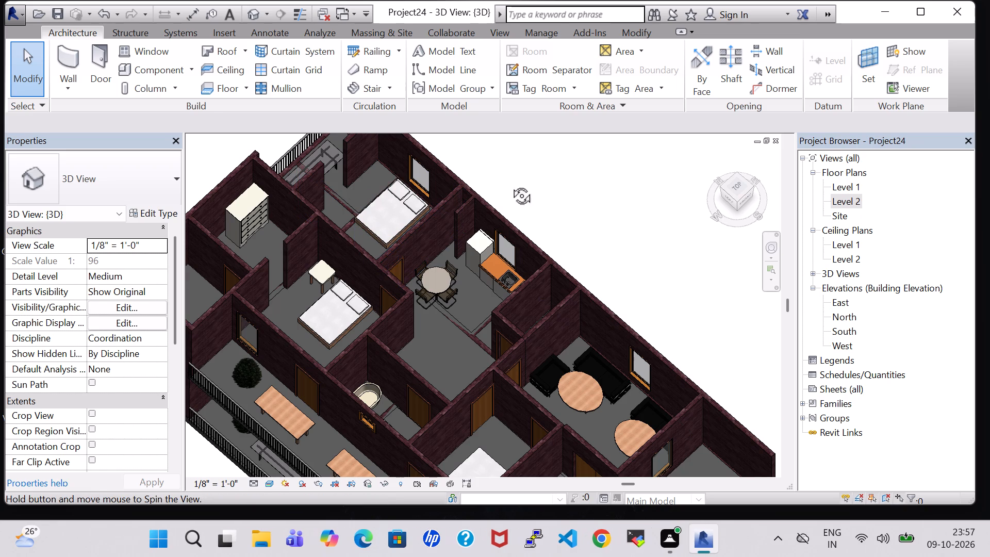
pyautogui.keyDown('shift'); pyautogui.moveTo(510, 184); pyautogui.dragTo(534, 244, button='middle'); pyautogui.keyUp('shift')
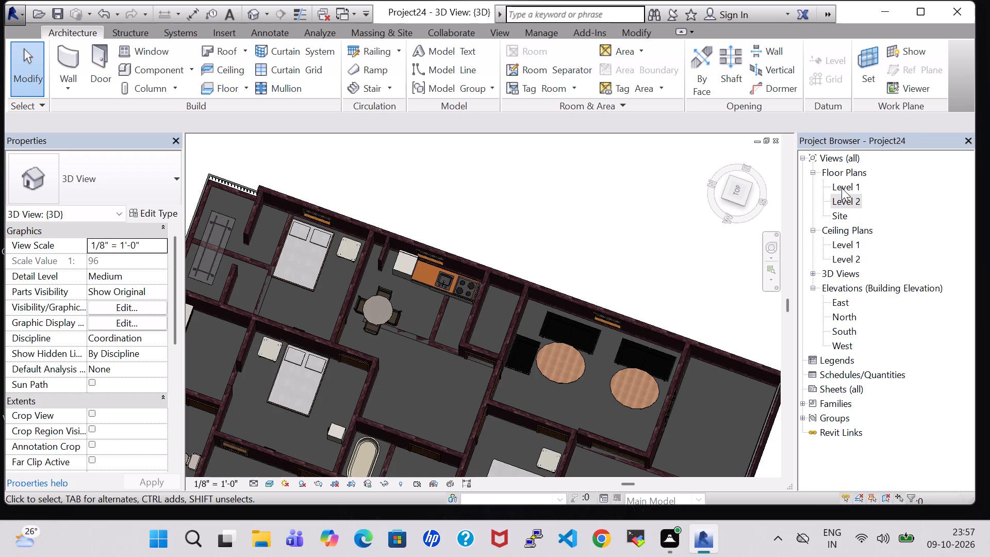
# Create a similar Cabinet-File 4 Drawer 15" x 18" in the Level 2 bedroom next to the kitchen, near the wall beyond the bed.
pyautogui.click(340, 430)
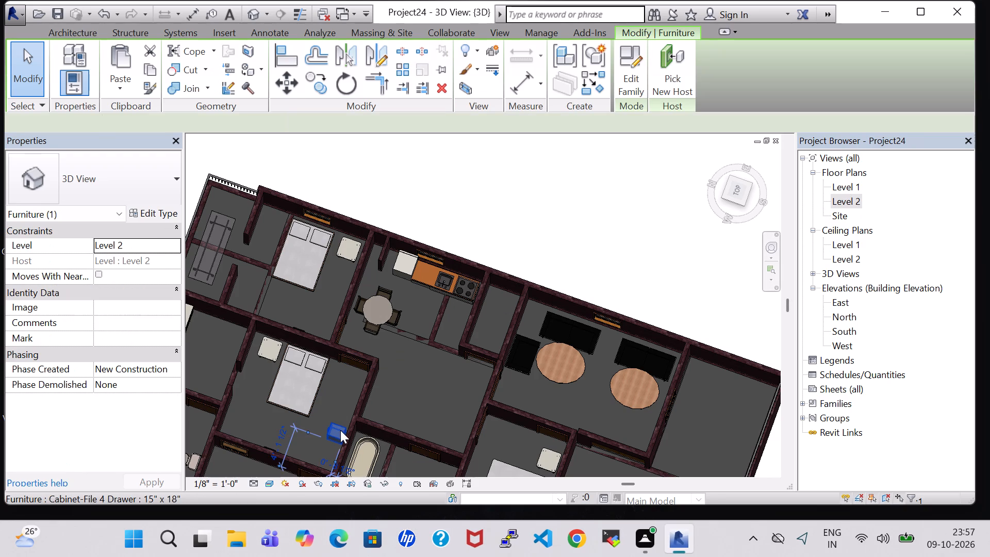
pyautogui.rightClick(340, 430)
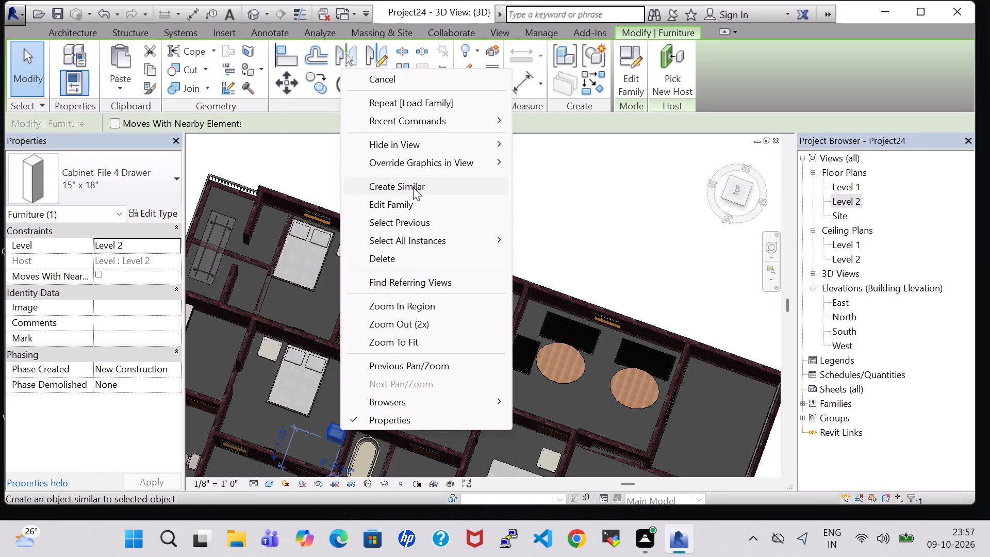
pyautogui.click(413, 187)
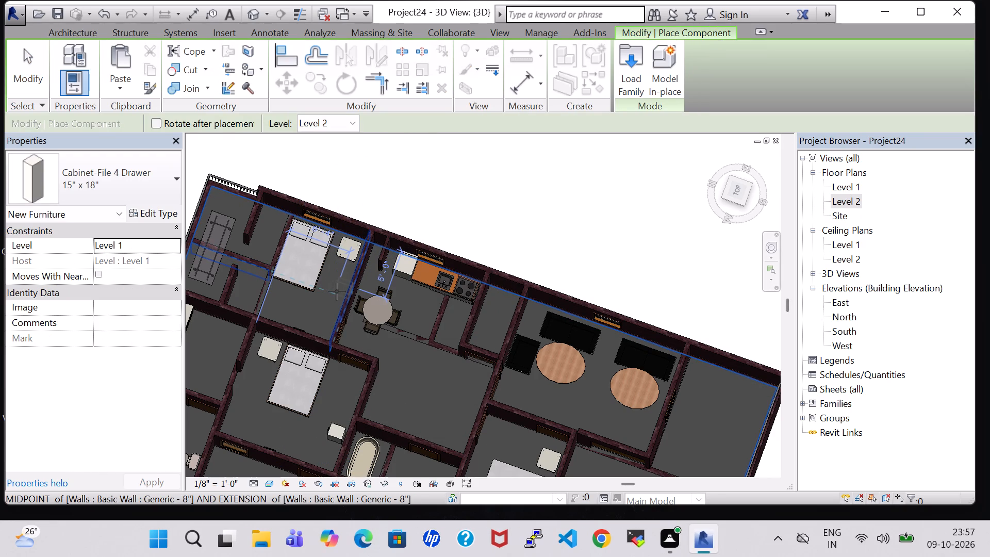
pyautogui.click(337, 291)
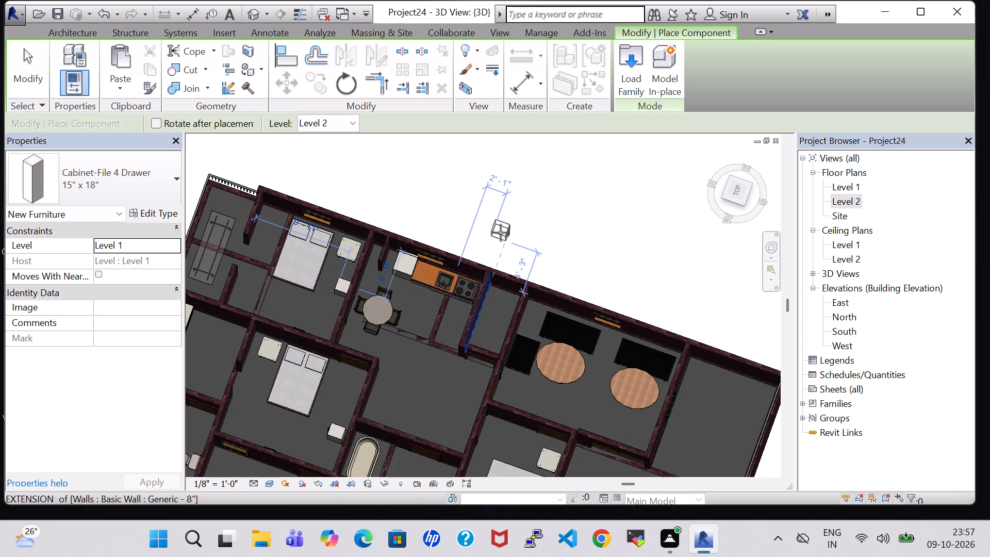
pyautogui.press('Escape')
pyautogui.press('Escape')
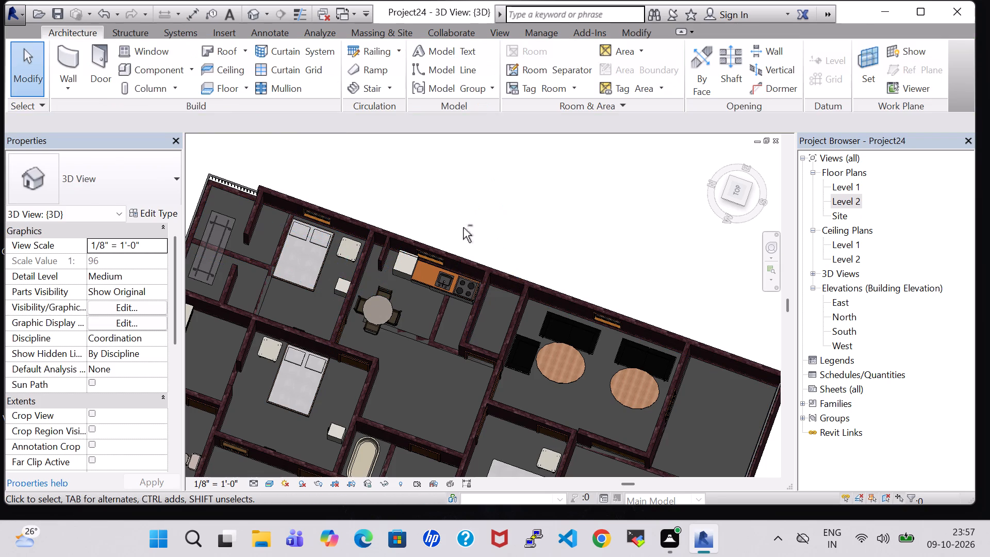
# Rotate the new file cabinet in the bedroom next to the kitchen so its drawers face the bed.
pyautogui.keyDown('shift'); pyautogui.moveTo(463, 227); pyautogui.dragTo(544, 221, button='middle'); pyautogui.keyUp('shift')
pyautogui.keyDown('shift'); pyautogui.scroll(1, 491, 230); pyautogui.keyUp('shift')
pyautogui.moveTo(463, 428); pyautogui.dragTo(550, 322, button='middle')
pyautogui.scroll(1, 550, 322)
pyautogui.scroll(4, 393, 350)
pyautogui.moveTo(348, 394); pyautogui.dragTo(395, 372, button='middle')
pyautogui.keyDown('shift'); pyautogui.scroll(1, 348, 394); pyautogui.keyUp('shift')
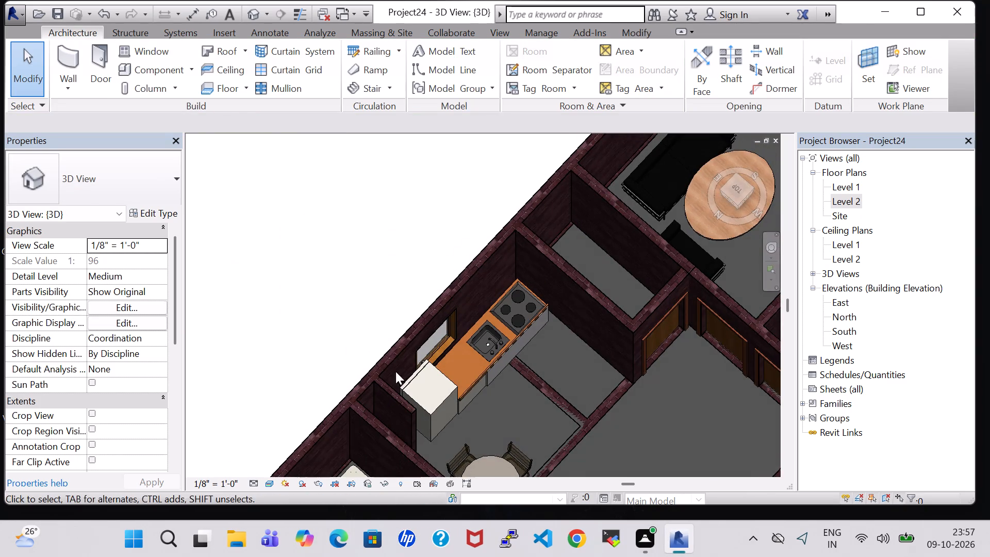
pyautogui.moveTo(375, 346); pyautogui.dragTo(496, 127, button='middle')
pyautogui.scroll(1, 495, 128)
pyautogui.click(553, 312)
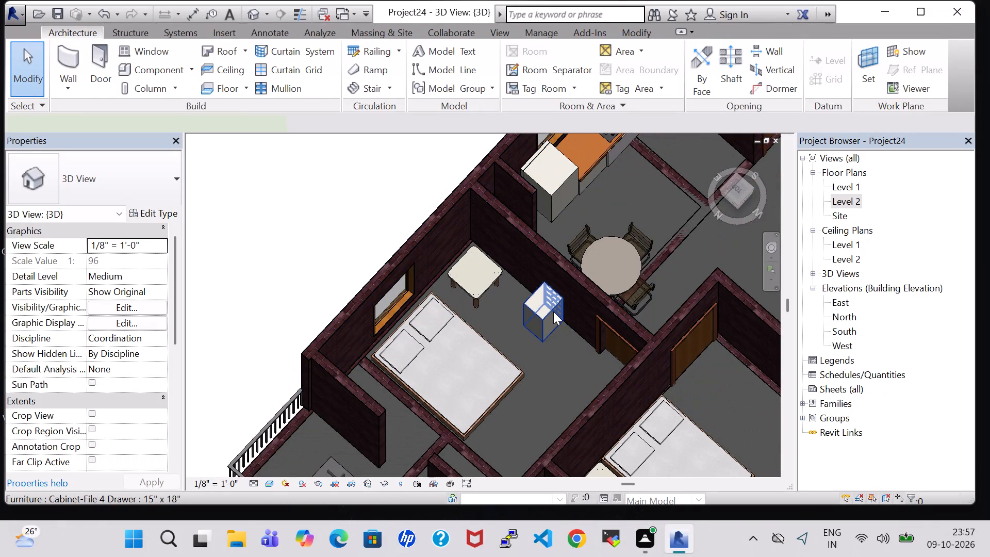
pyautogui.press('space')
pyautogui.press('space')
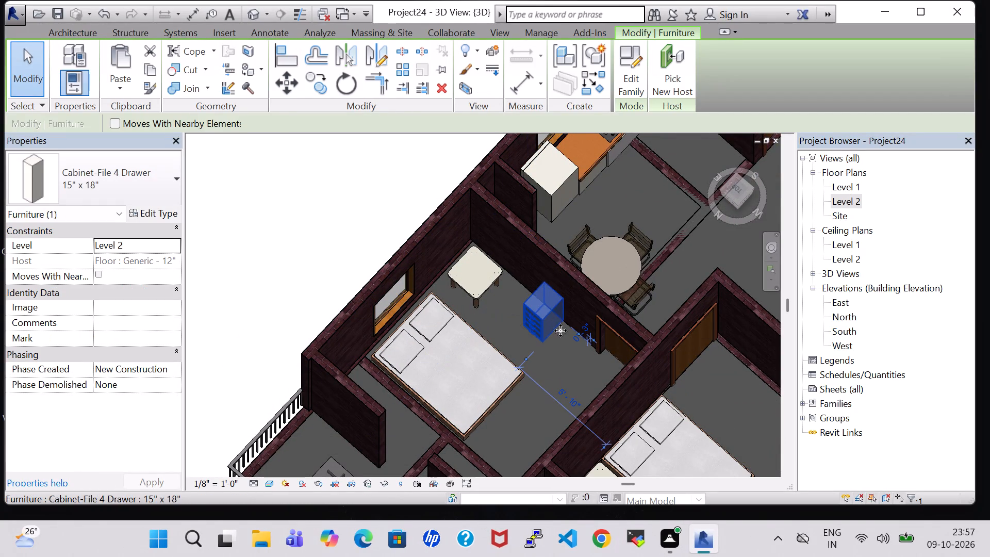
pyautogui.click(569, 353)
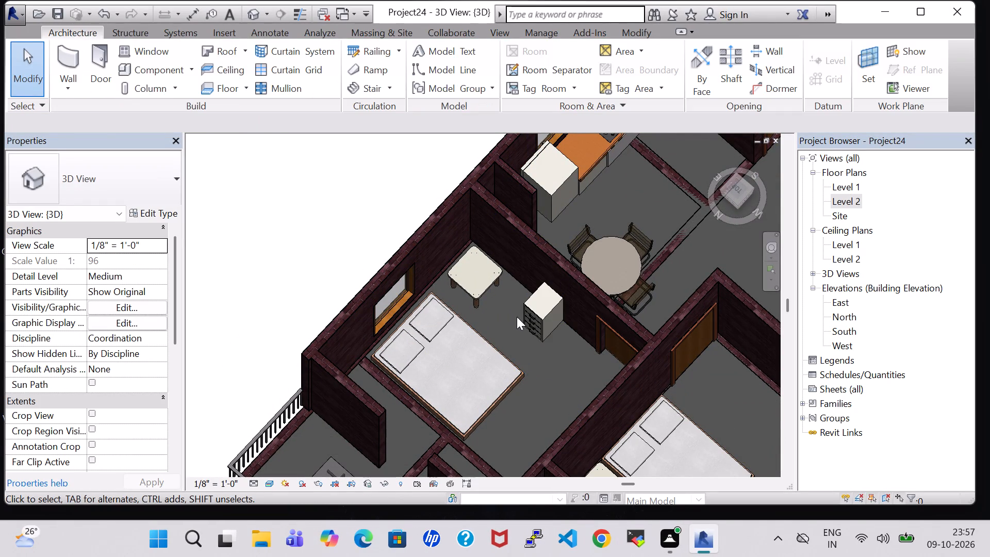
# Examine the Level 2 layout in 3D from the rear bedrooms through the kitchen and lobby to the living room.
pyautogui.scroll(-5, 519, 323)
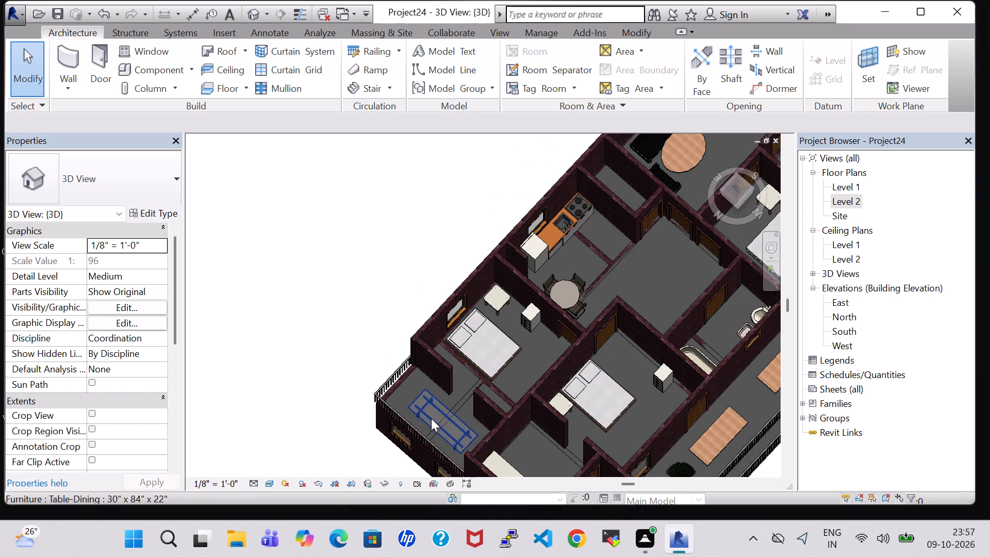
pyautogui.scroll(-1, 518, 364)
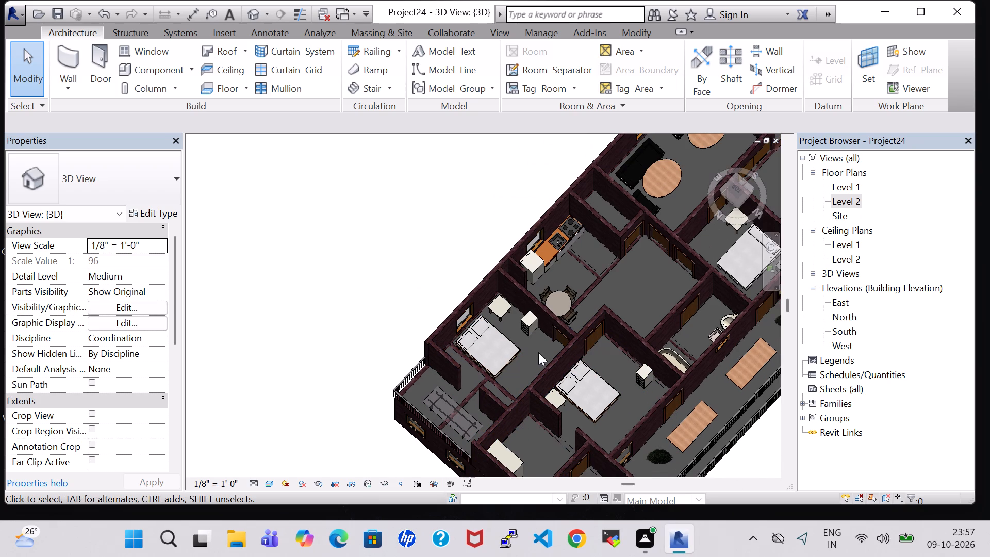
pyautogui.moveTo(614, 292); pyautogui.dragTo(566, 258, button='middle')
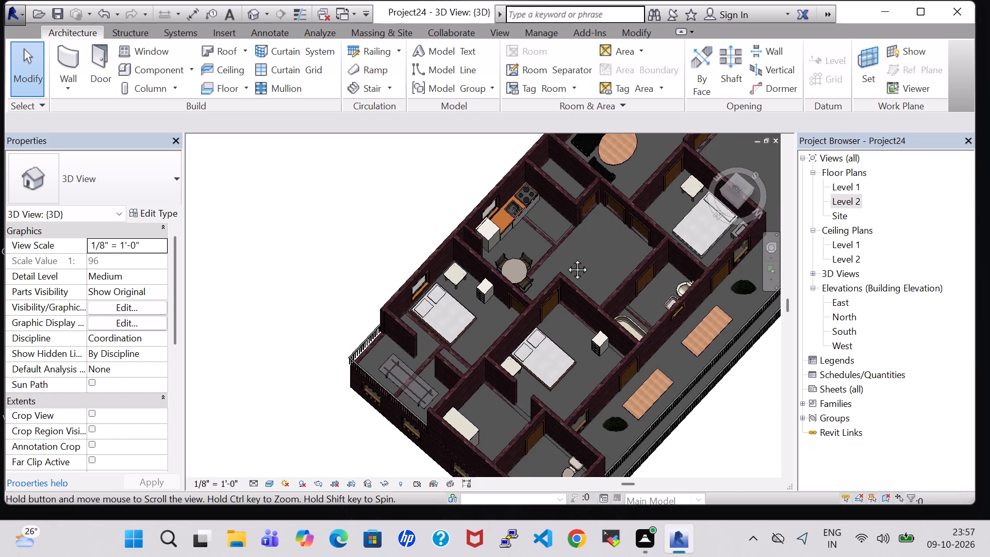
pyautogui.moveTo(566, 258); pyautogui.dragTo(538, 237, button='middle')
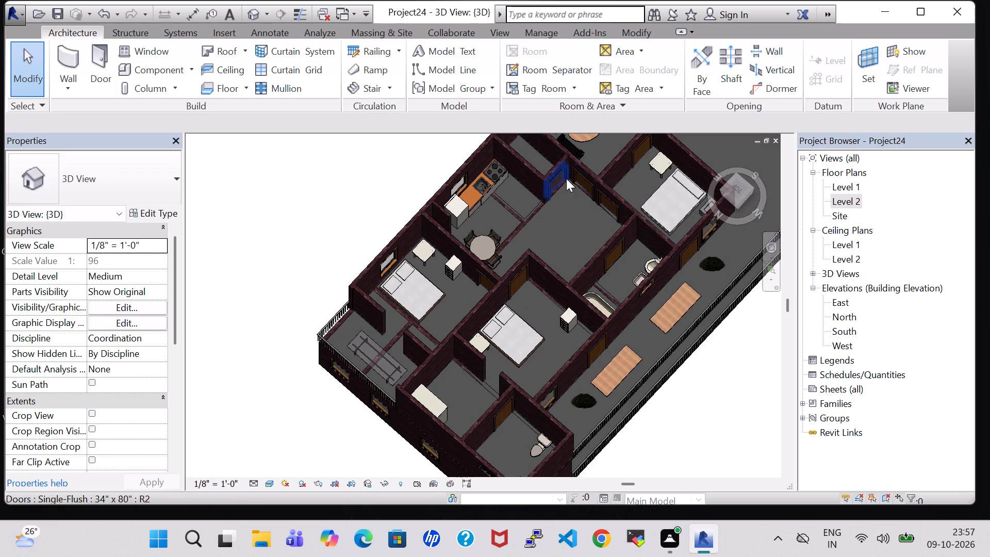
pyautogui.moveTo(600, 146); pyautogui.dragTo(568, 249, button='middle')
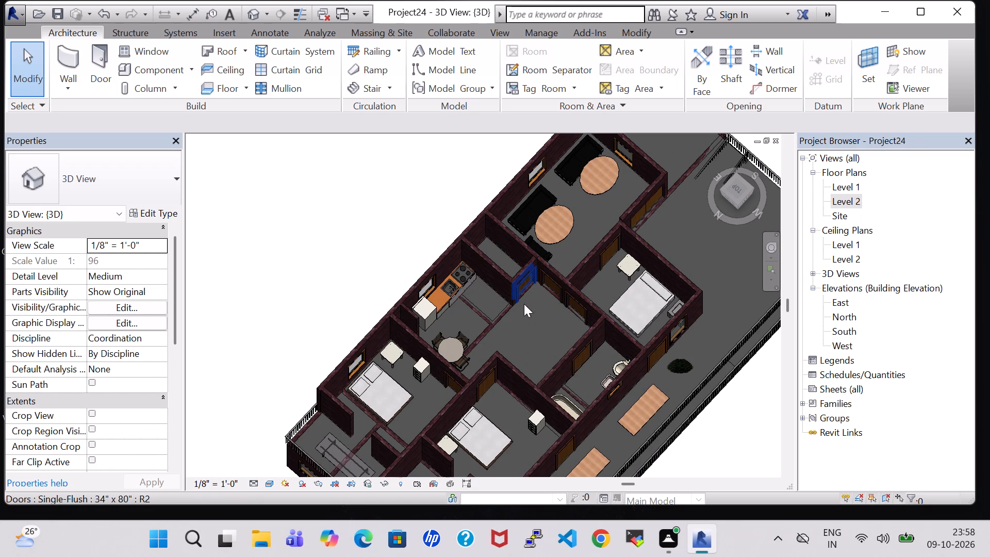
pyautogui.keyDown('shift'); pyautogui.moveTo(524, 335); pyautogui.dragTo(450, 296, button='middle'); pyautogui.keyUp('shift')
pyautogui.moveTo(496, 297); pyautogui.dragTo(483, 251, button='middle')
pyautogui.keyDown('shift'); pyautogui.scroll(1, 496, 297); pyautogui.keyUp('shift')
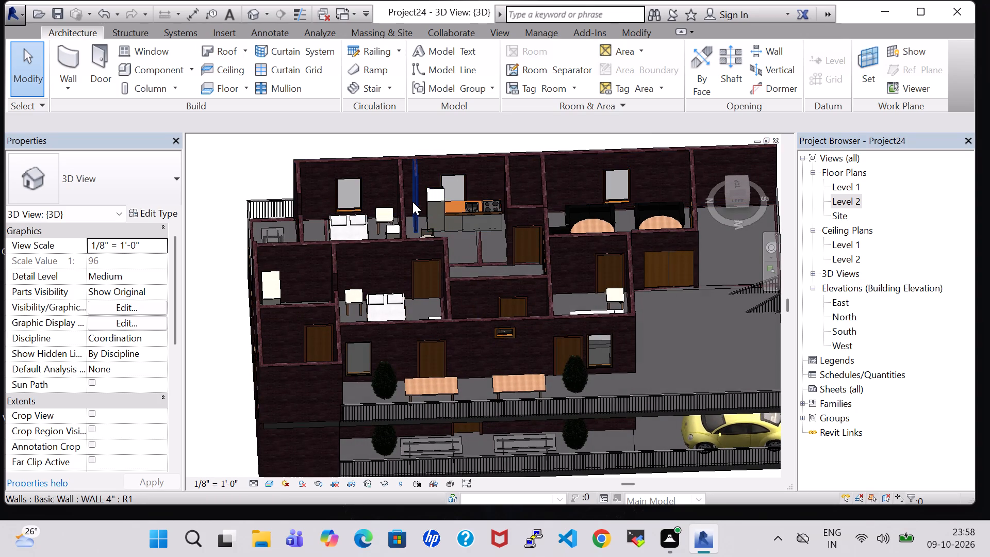
# Nudge the short WALL 4" partition between the Level 2 bedroom and kitchen two increments toward the kitchen units.
pyautogui.click(416, 187)
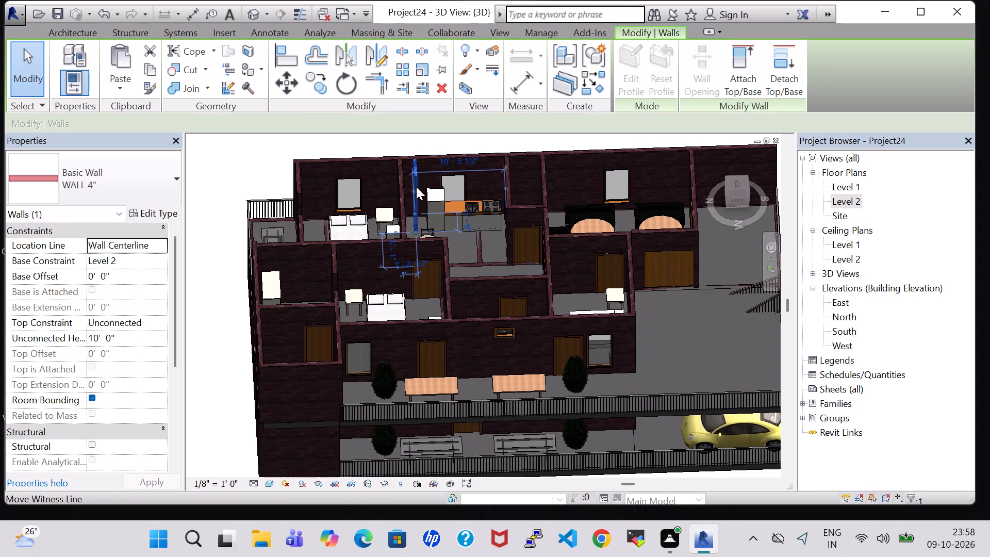
pyautogui.press('Right')
pyautogui.press('Right')
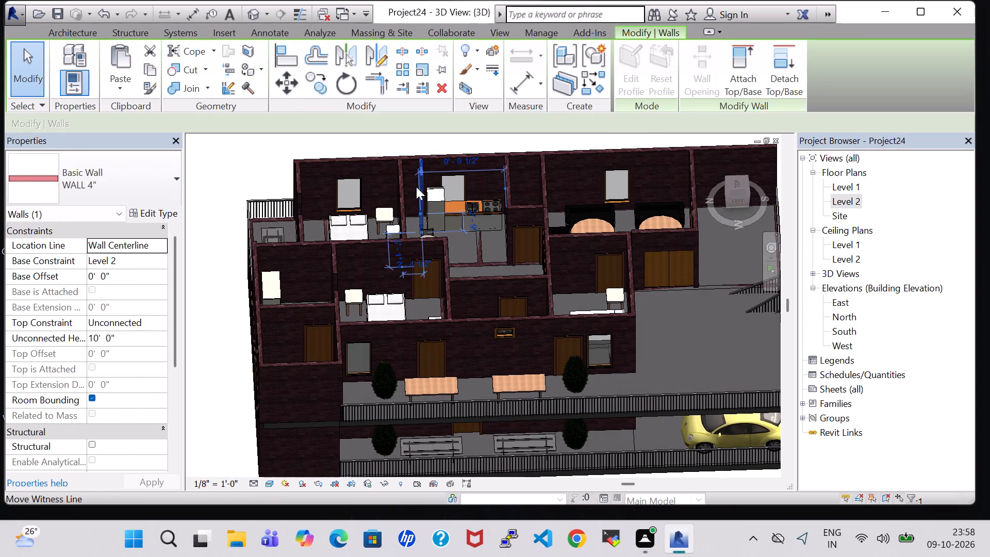
pyautogui.click(421, 145)
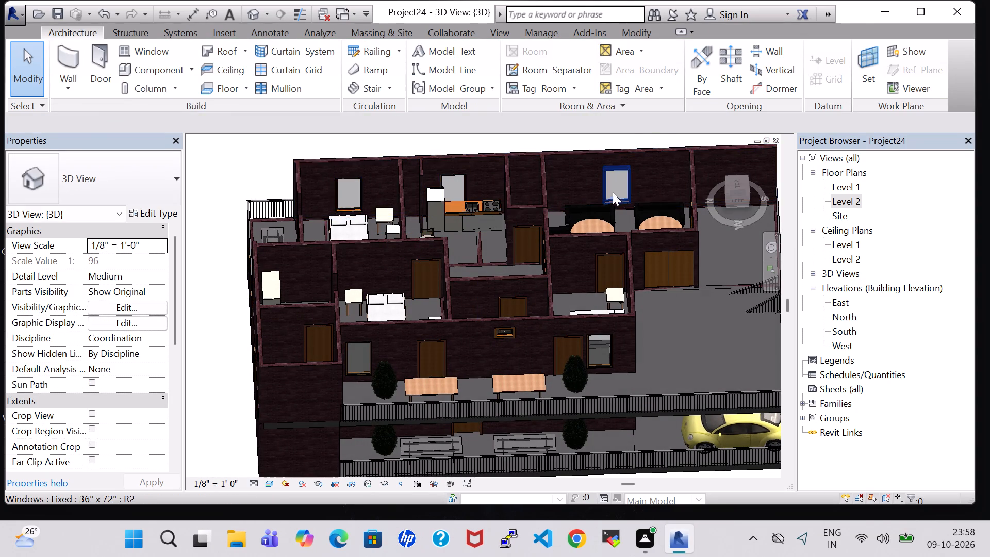
# Examine the Level 2 rooms in 3D, from the front balcony and bedrooms to the living room, lobby and kitchen.
pyautogui.keyDown('shift'); pyautogui.moveTo(449, 149); pyautogui.dragTo(461, 155, button='middle'); pyautogui.keyUp('shift')
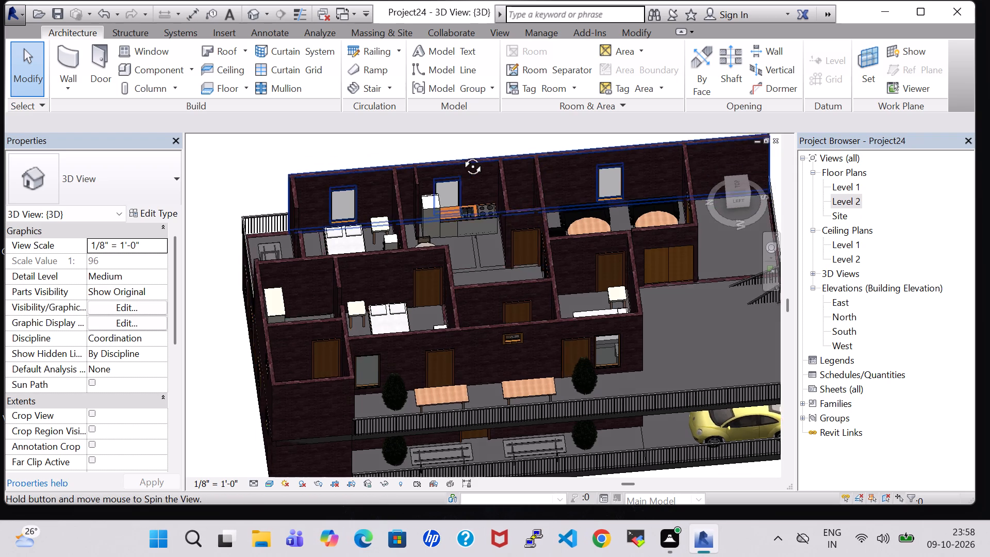
pyautogui.keyDown('shift'); pyautogui.moveTo(461, 155); pyautogui.dragTo(391, 188, button='middle'); pyautogui.keyUp('shift')
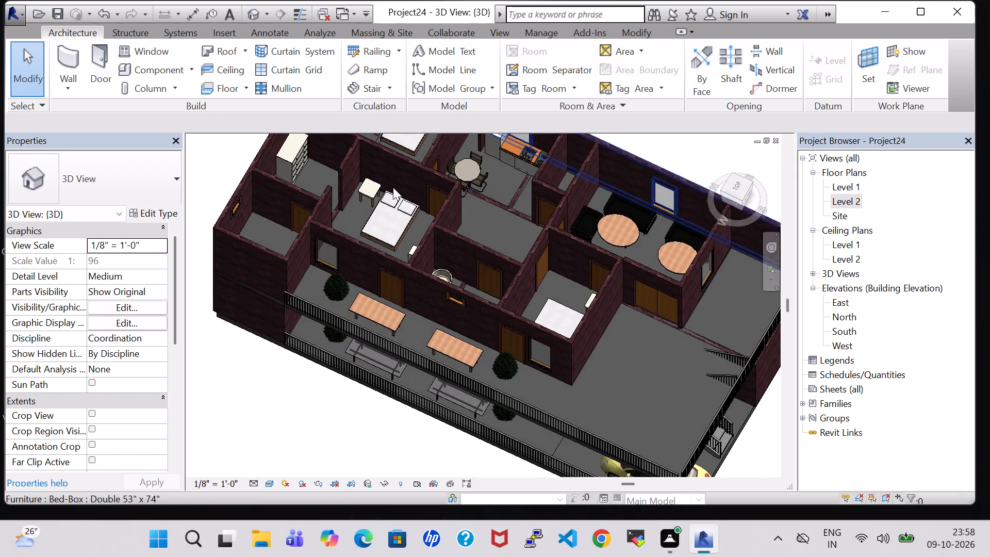
pyautogui.moveTo(689, 151); pyautogui.dragTo(647, 157, button='middle')
pyautogui.moveTo(616, 402); pyautogui.dragTo(499, 450, button='middle')
pyautogui.scroll(1, 556, 223)
pyautogui.moveTo(574, 188); pyautogui.dragTo(597, 223, button='middle')
pyautogui.moveTo(572, 217); pyautogui.dragTo(546, 183, button='middle')
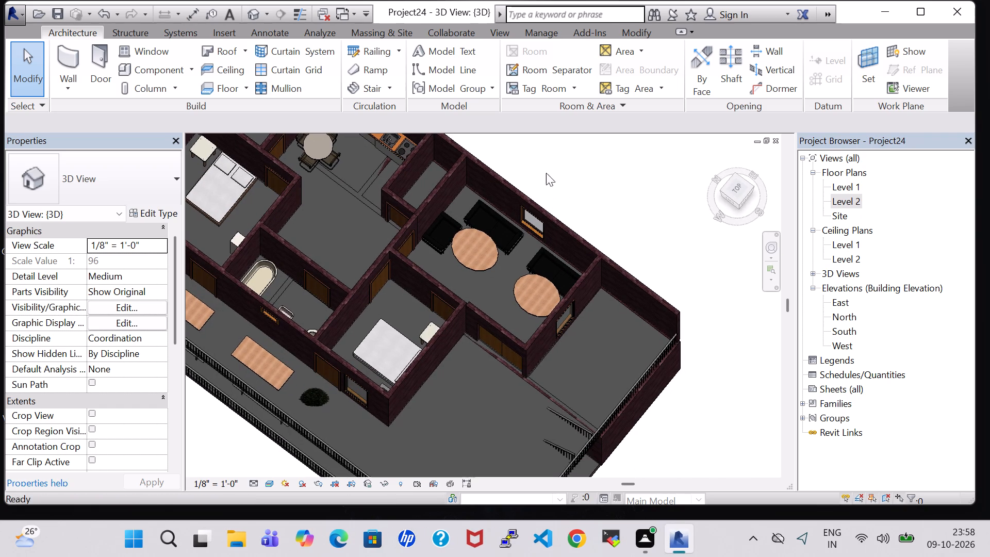
pyautogui.keyDown('shift'); pyautogui.moveTo(551, 157); pyautogui.dragTo(593, 248, button='middle'); pyautogui.keyUp('shift')
pyautogui.scroll(1, 725, 386)
pyautogui.moveTo(725, 386); pyautogui.dragTo(670, 359, button='middle')
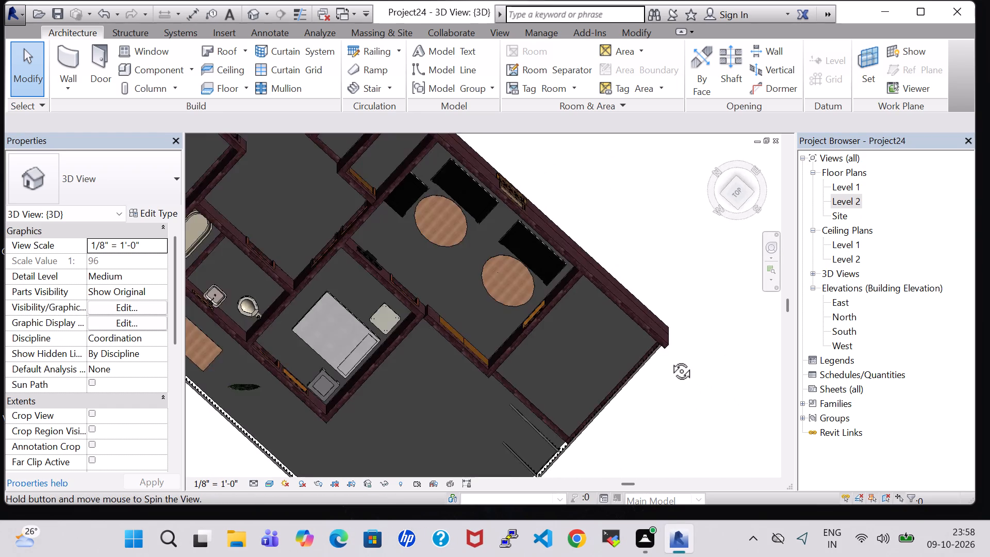
pyautogui.moveTo(670, 359); pyautogui.dragTo(642, 260, button='middle')
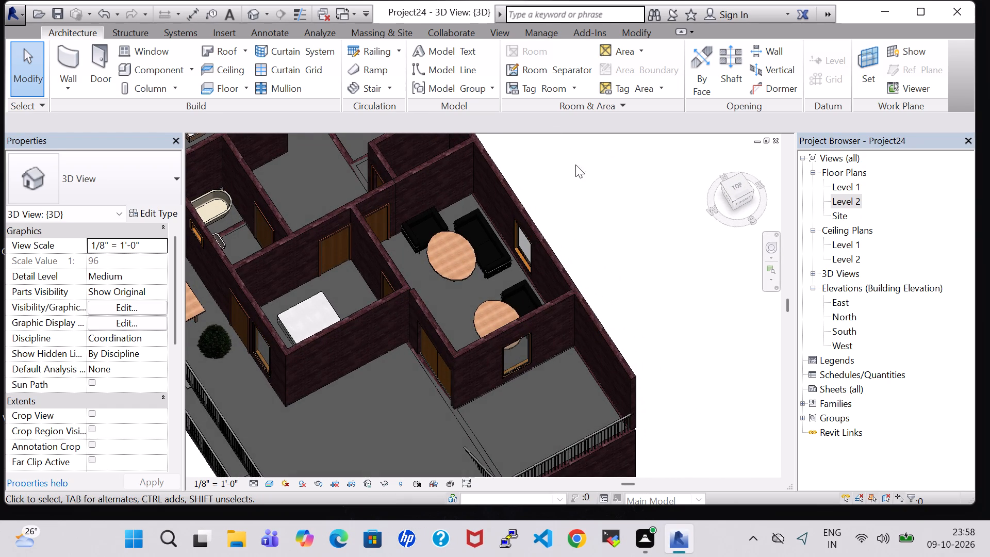
pyautogui.moveTo(575, 165); pyautogui.dragTo(643, 278, button='middle')
pyautogui.moveTo(626, 263); pyautogui.dragTo(613, 212, button='middle')
pyautogui.keyDown('shift'); pyautogui.scroll(1, 613, 212); pyautogui.keyUp('shift')
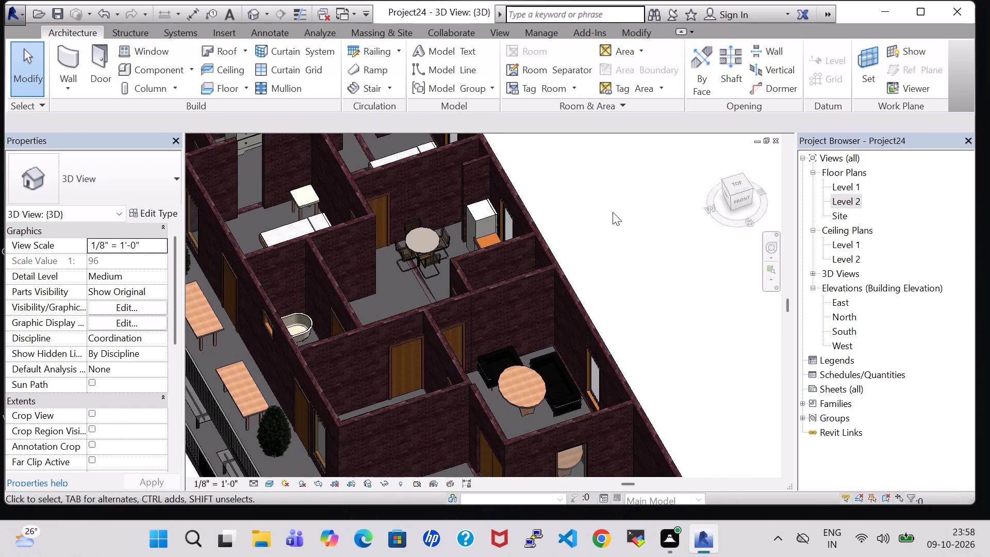
pyautogui.moveTo(613, 212); pyautogui.dragTo(585, 213, button='middle')
pyautogui.scroll(1, 623, 320)
pyautogui.moveTo(623, 320); pyautogui.dragTo(623, 285, button='middle')
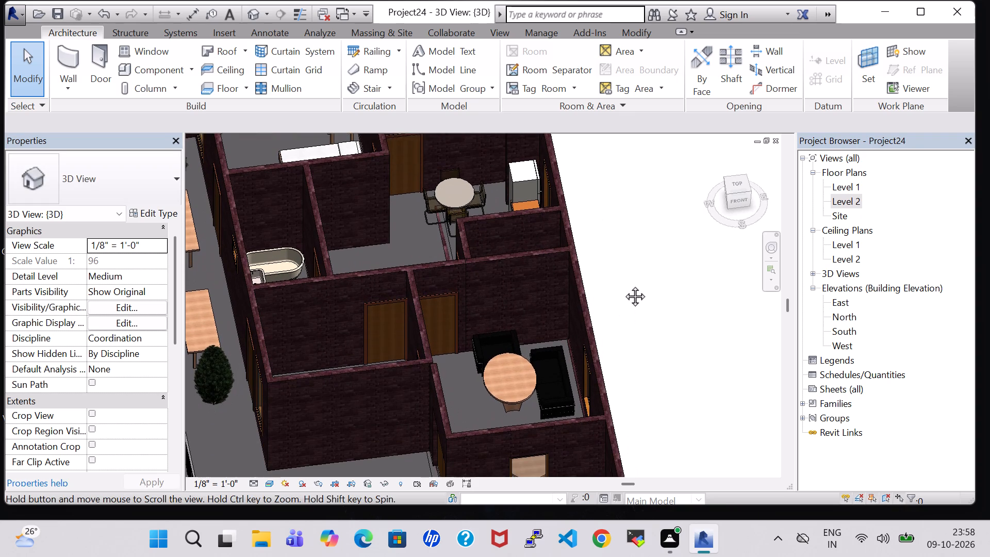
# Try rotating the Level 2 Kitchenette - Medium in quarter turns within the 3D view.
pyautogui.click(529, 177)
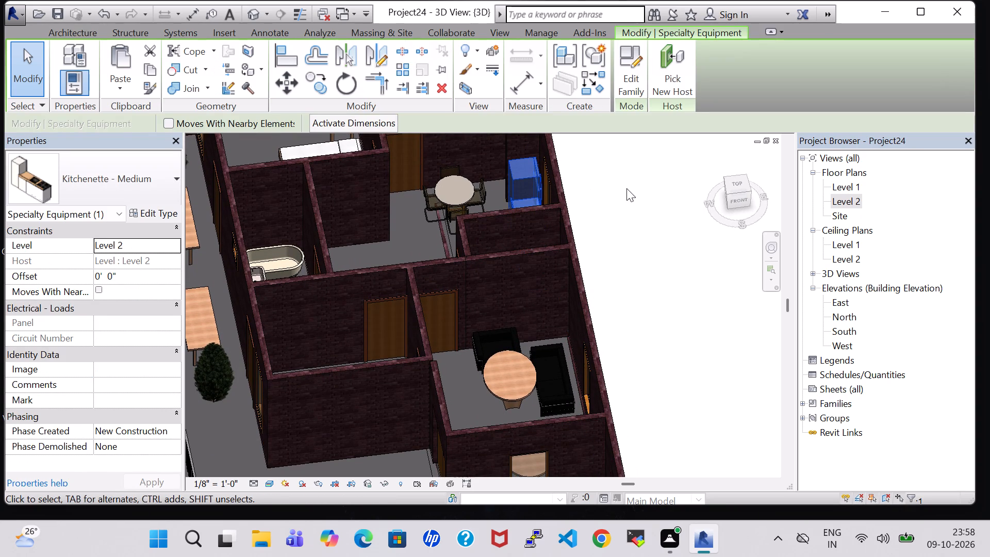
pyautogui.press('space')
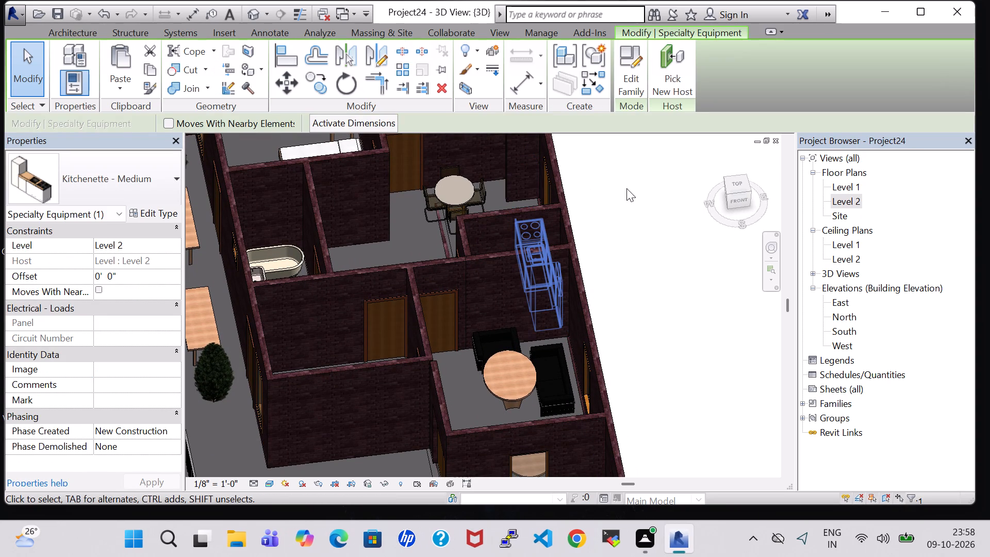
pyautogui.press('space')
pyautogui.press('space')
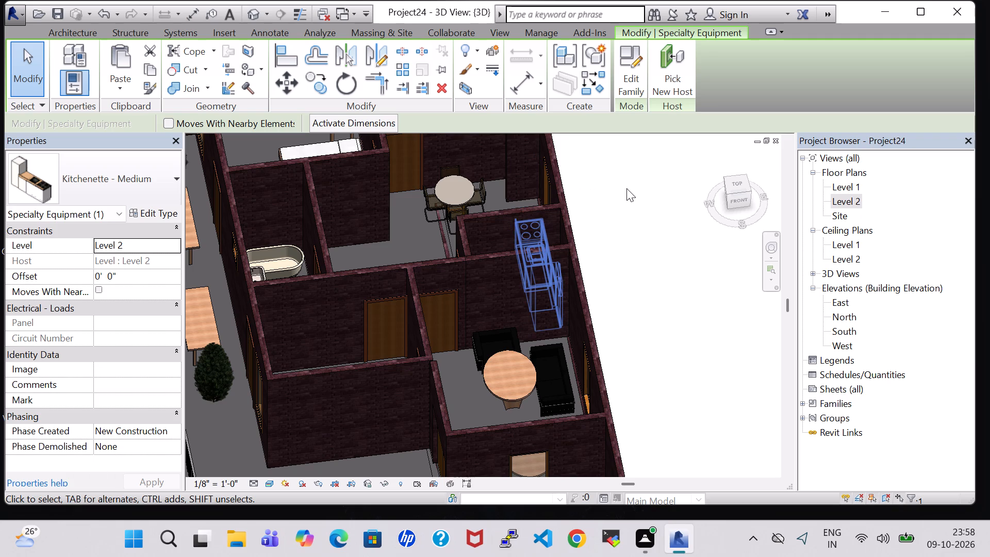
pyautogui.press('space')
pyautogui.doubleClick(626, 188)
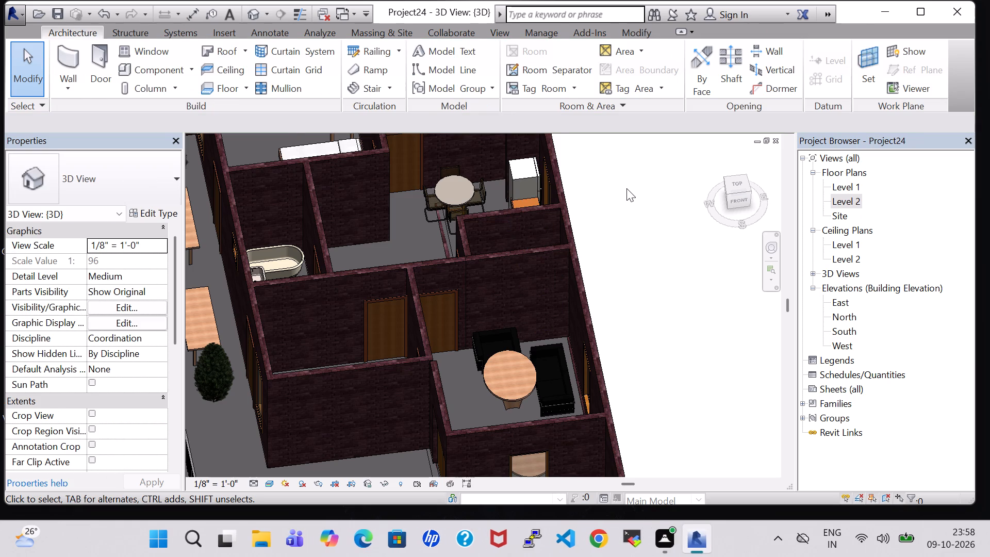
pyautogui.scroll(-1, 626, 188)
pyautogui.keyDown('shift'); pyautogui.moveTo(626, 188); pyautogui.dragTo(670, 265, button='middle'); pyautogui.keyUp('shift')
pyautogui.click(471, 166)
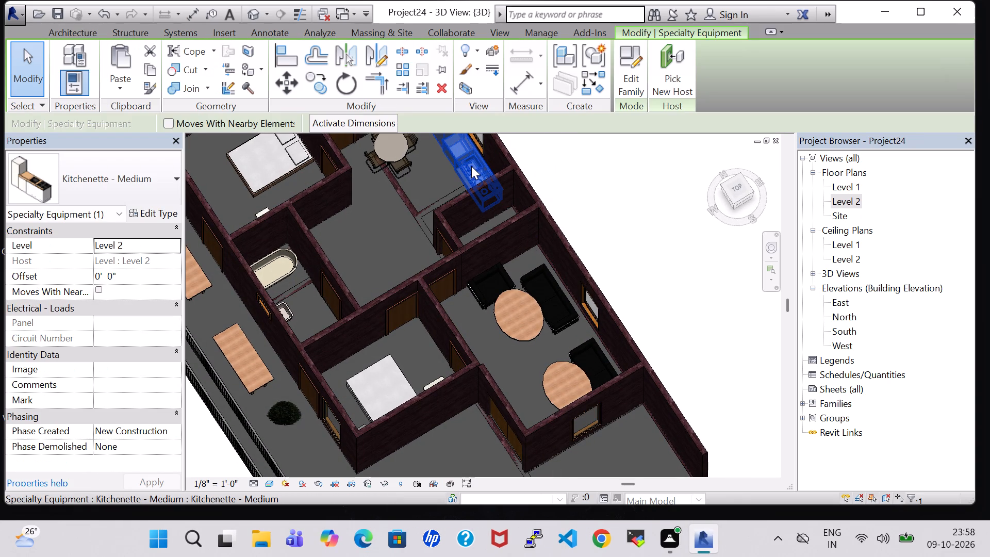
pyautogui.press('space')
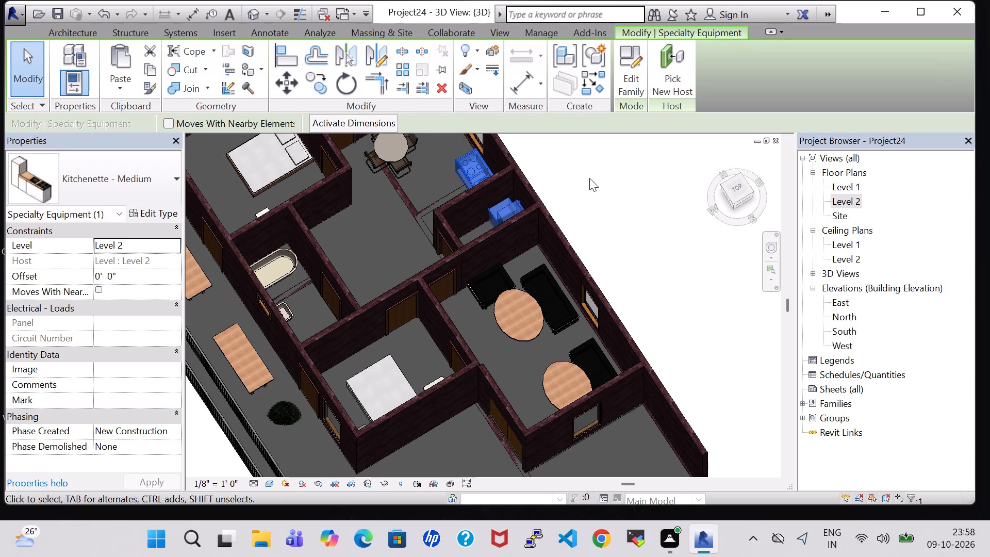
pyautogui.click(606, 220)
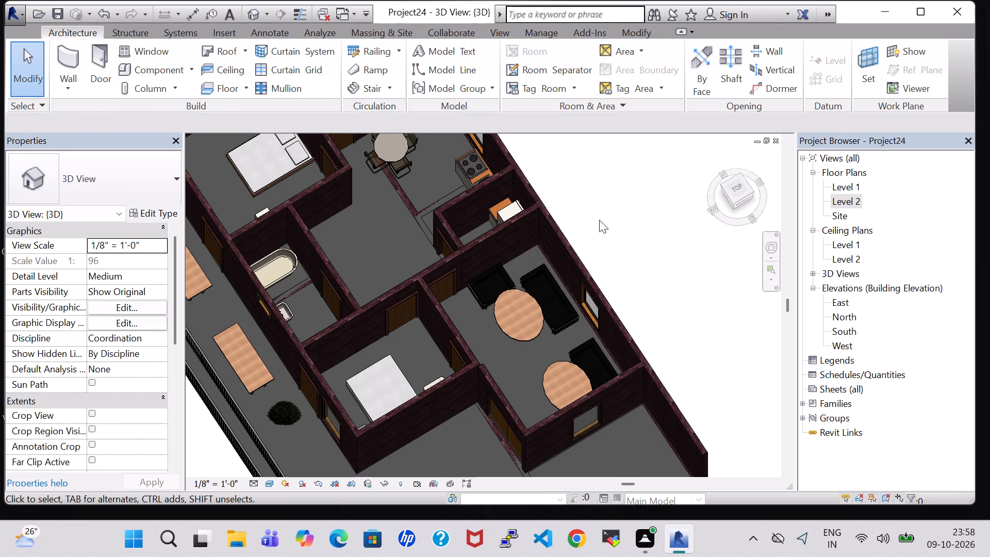
# Delete the Kitchenette - Medium that extends through the wall of the Level 2 kitchen.
pyautogui.click(480, 174)
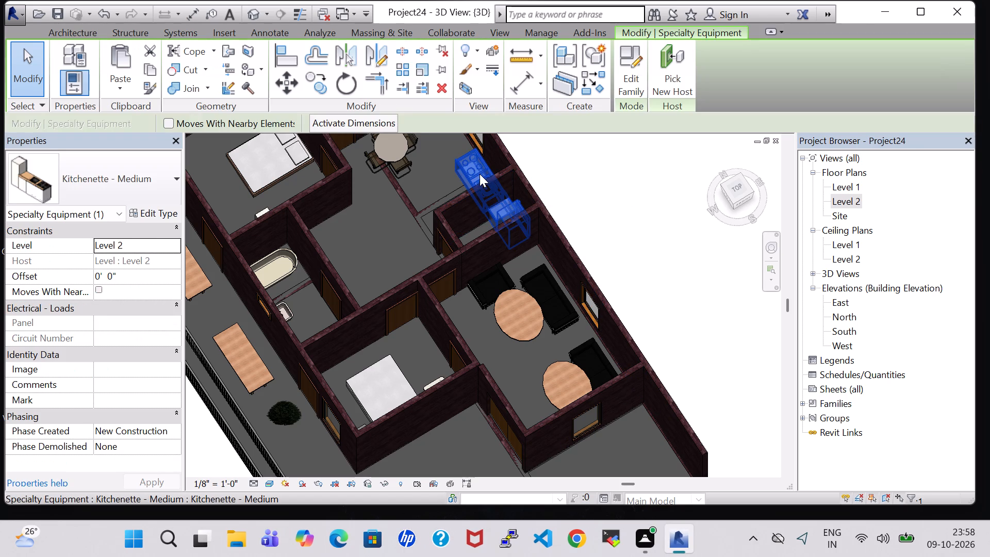
pyautogui.press('Left')
pyautogui.press('Left')
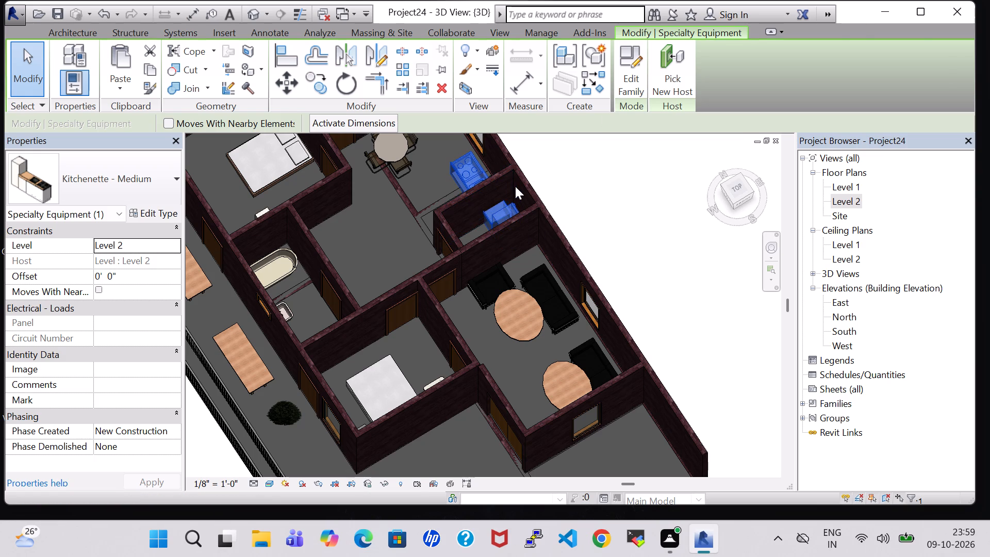
pyautogui.press('Delete')
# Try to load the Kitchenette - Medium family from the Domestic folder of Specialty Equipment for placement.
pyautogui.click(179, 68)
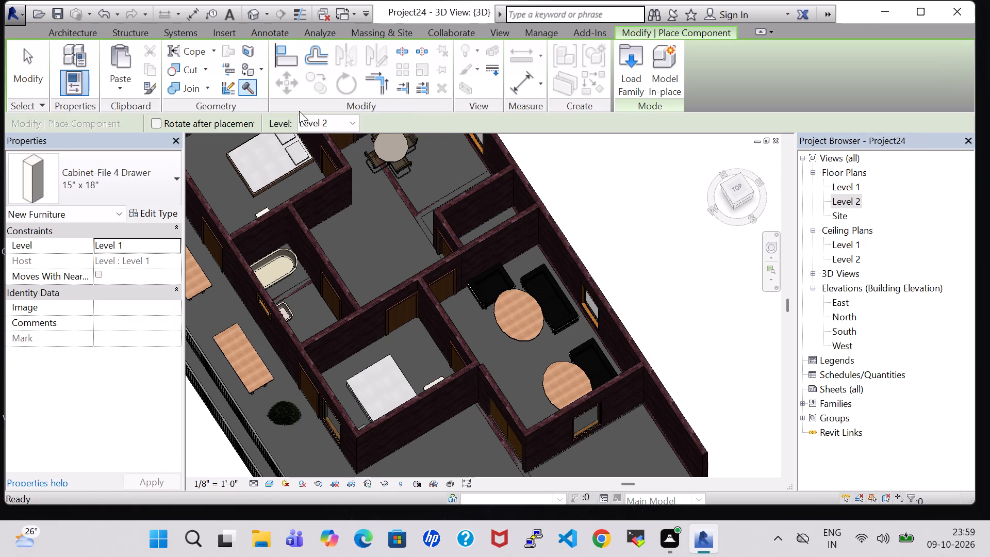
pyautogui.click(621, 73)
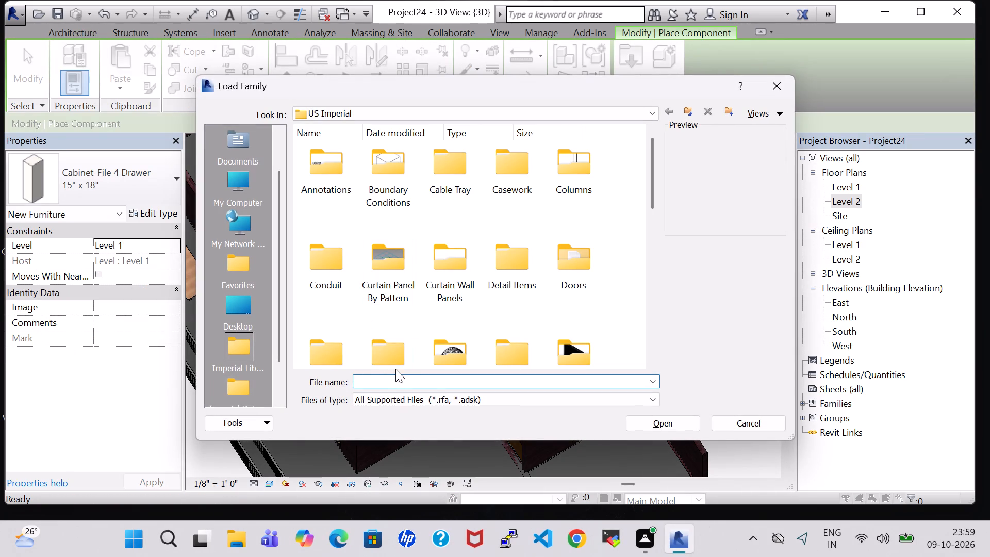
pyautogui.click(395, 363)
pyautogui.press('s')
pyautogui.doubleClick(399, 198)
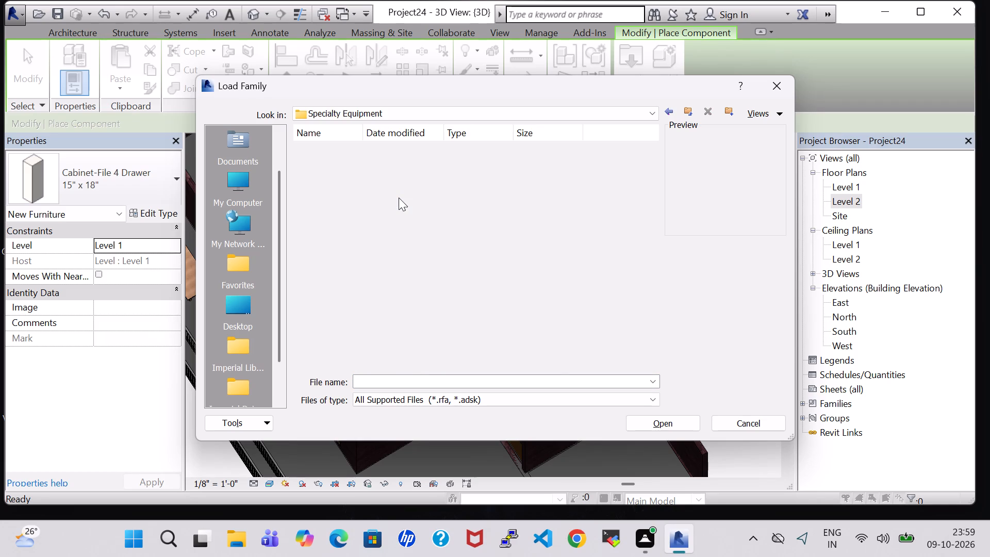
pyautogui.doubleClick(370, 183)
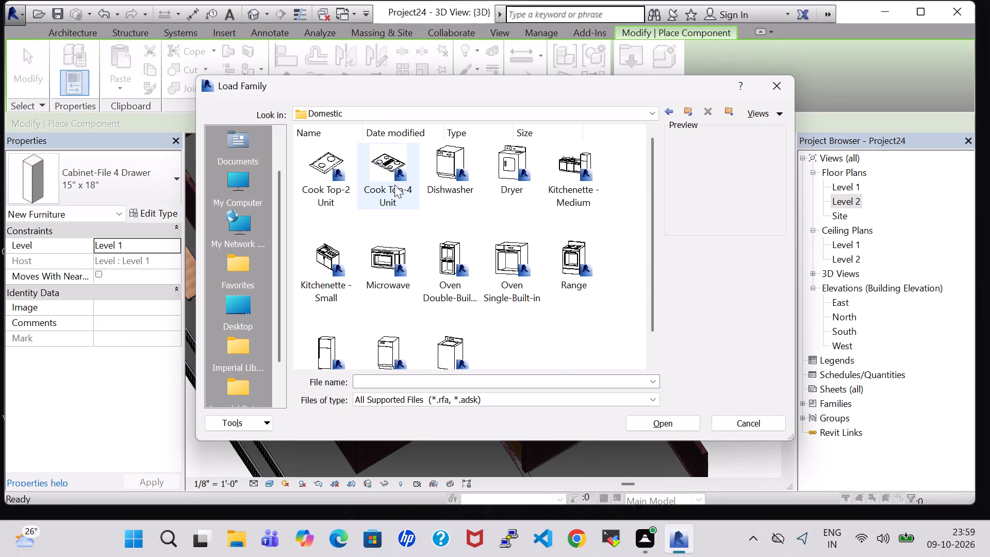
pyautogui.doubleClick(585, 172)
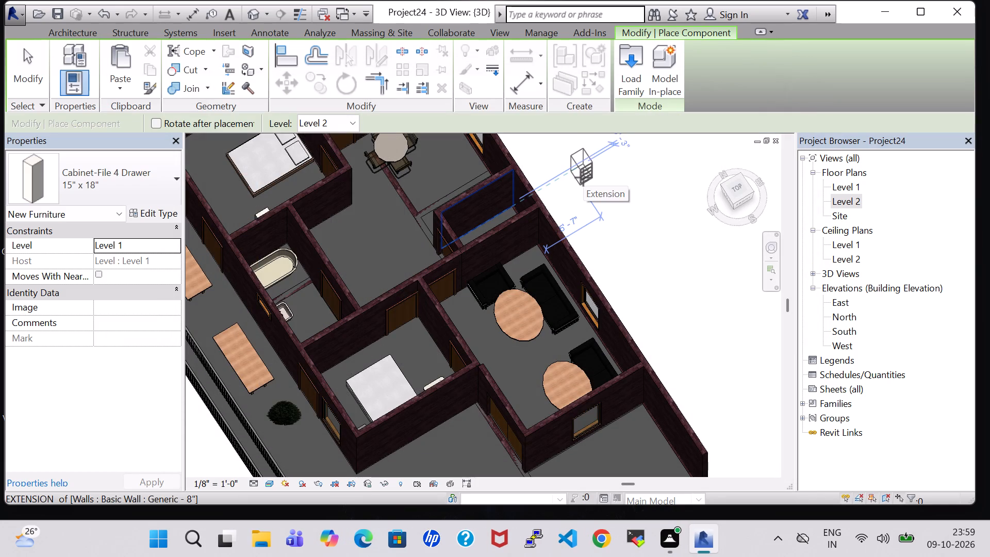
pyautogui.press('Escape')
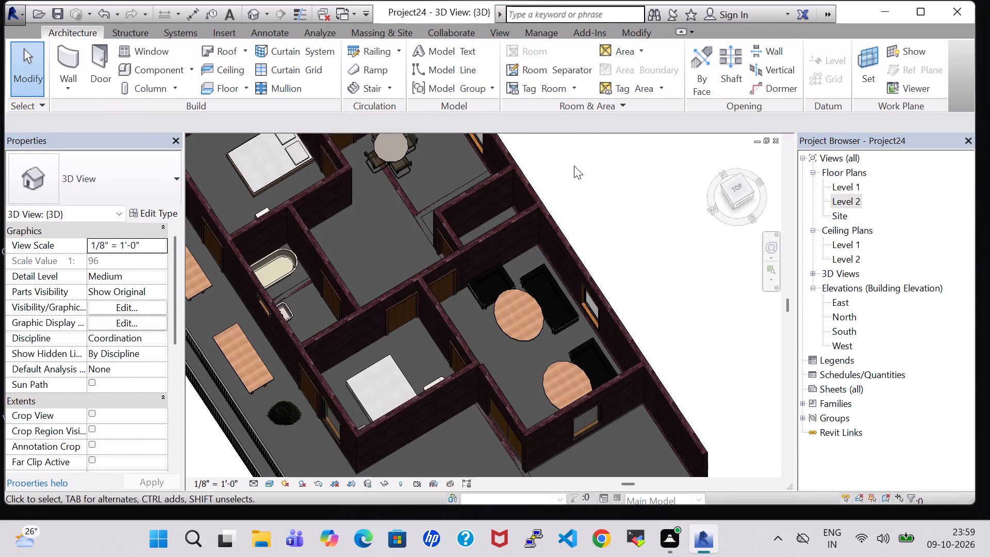
# Open the Level 1 floor plan and try rotating the Kitchenette - Medium beside the kitchen's outer wall.
pyautogui.doubleClick(845, 191)
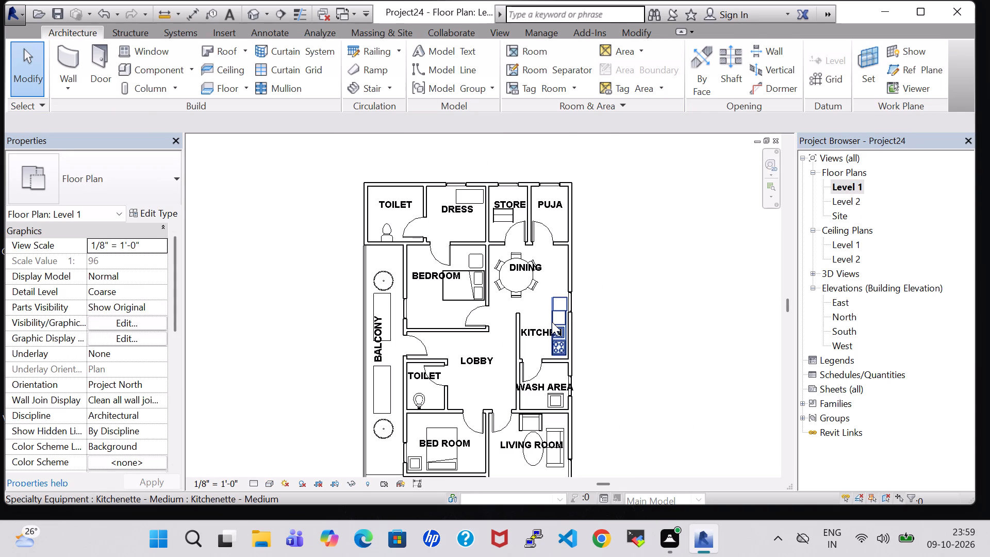
pyautogui.click(553, 320)
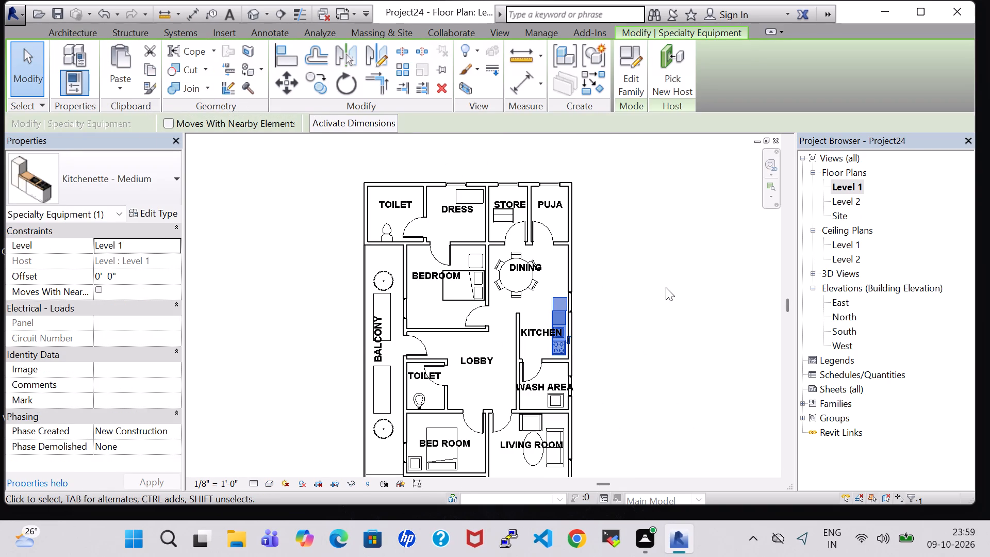
pyautogui.scroll(7, 666, 287)
pyautogui.click(499, 352)
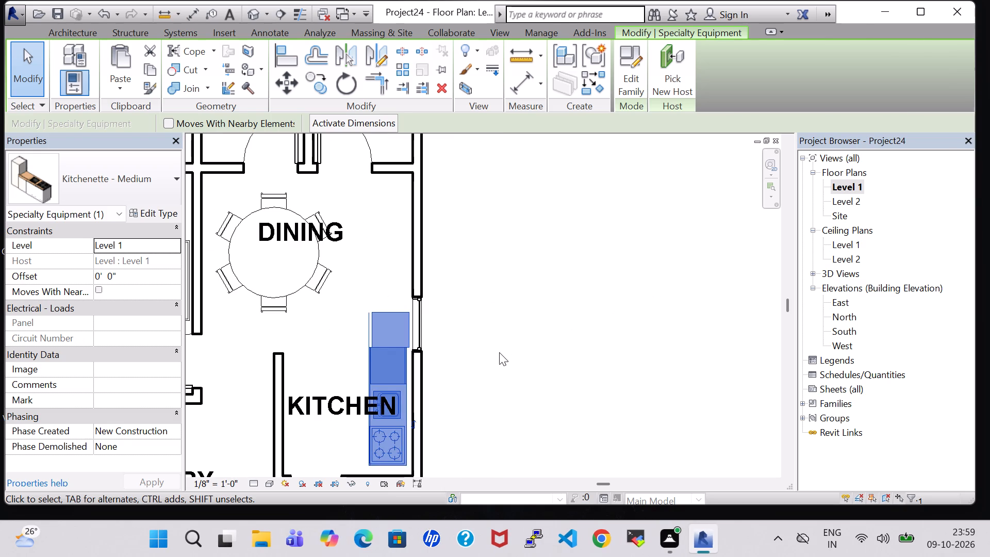
pyautogui.click(394, 359)
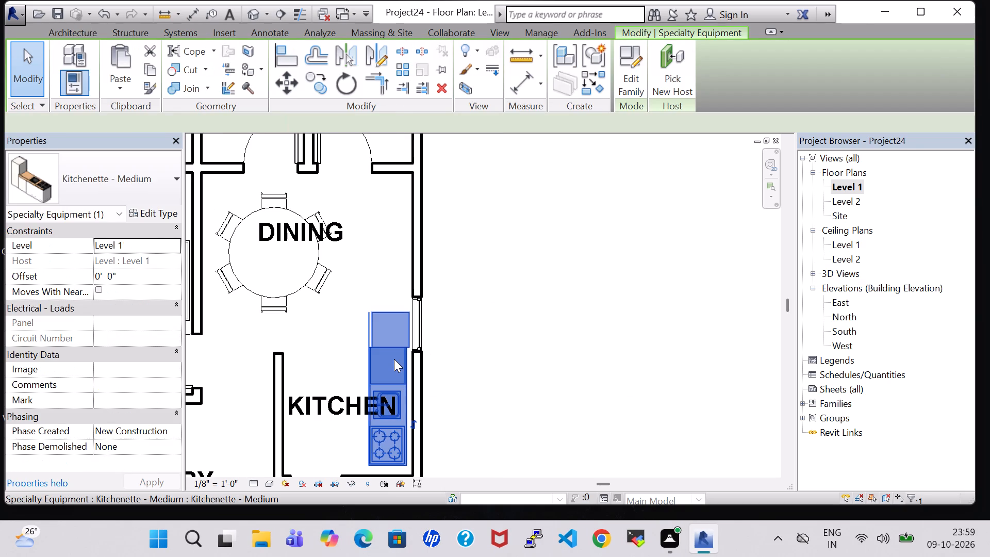
pyautogui.press('space')
pyautogui.press('space')
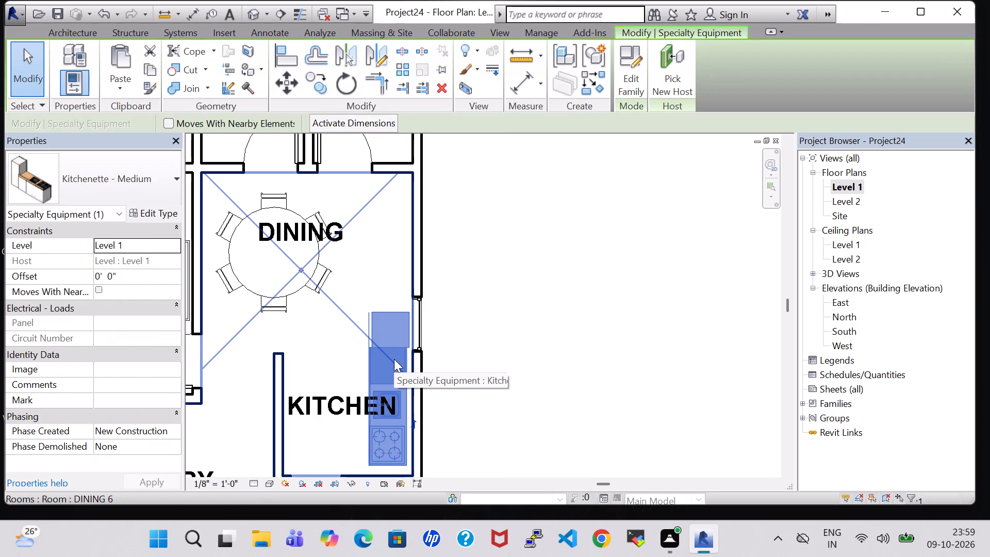
# Nudge the Level 1 Kitchenette - Medium 17 increments toward the inner kitchen partition and 5 toward the dining area.
pyautogui.press('Left')
pyautogui.press('Left')
pyautogui.press('Left')
pyautogui.press('Left')
pyautogui.press('Left')
pyautogui.press('Left')
pyautogui.press('Left')
pyautogui.press('Up')
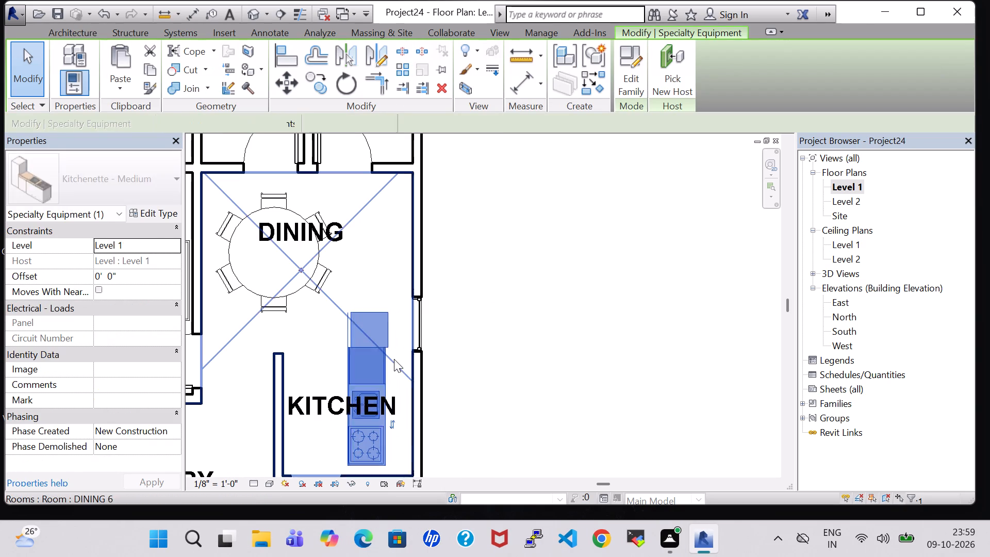
pyautogui.press('Up')
pyautogui.press('Up')
pyautogui.press('Up')
pyautogui.press('Up')
pyautogui.press('Left')
pyautogui.press('Left')
pyautogui.press('Left')
pyautogui.press('Left')
pyautogui.press('Left')
pyautogui.press('Left')
pyautogui.press('Left')
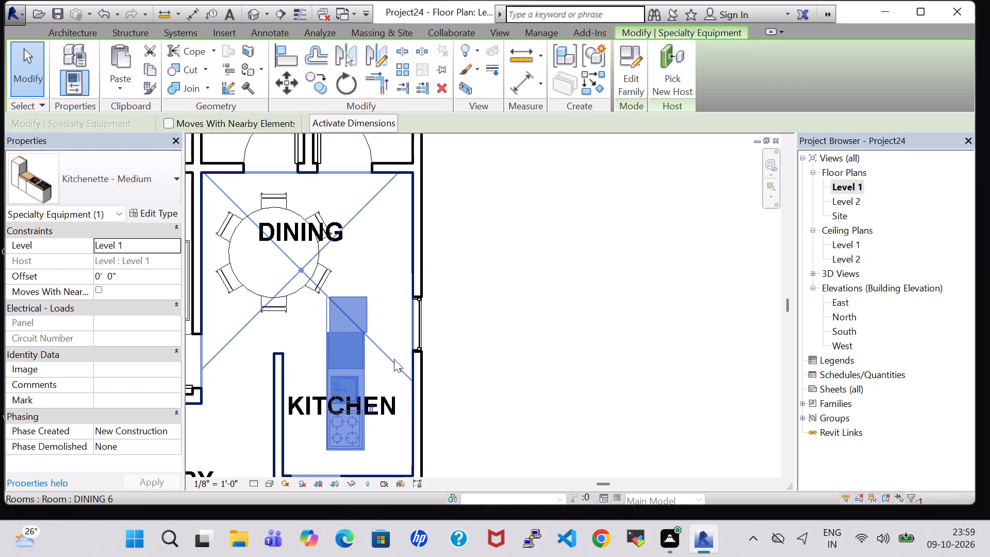
pyautogui.press('Left')
pyautogui.press('Left')
pyautogui.press('Left')
pyautogui.press('space')
pyautogui.press('space')
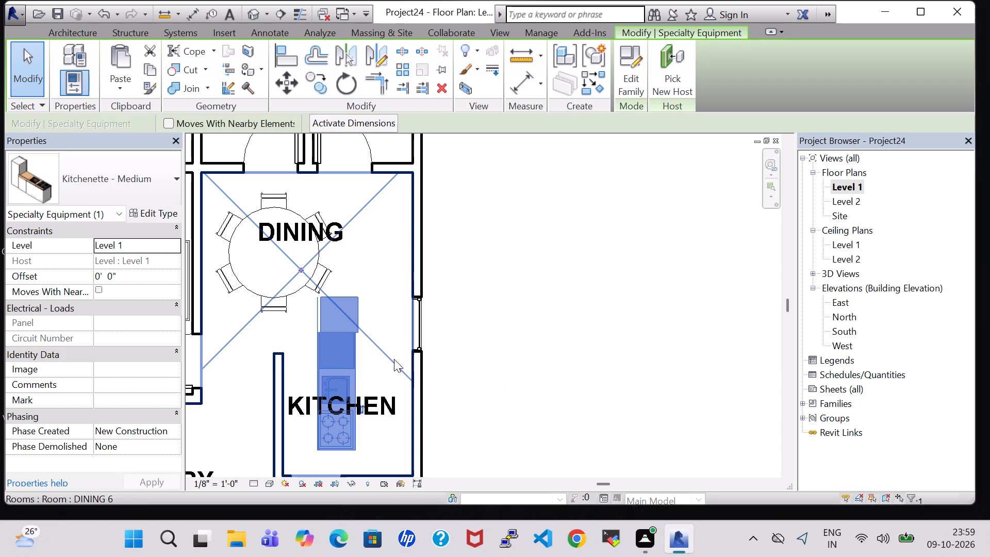
# Create a similar Kitchenette - Medium on Level 1, placed across the dining table's side nearest the store and puja doors.
pyautogui.rightClick(323, 343)
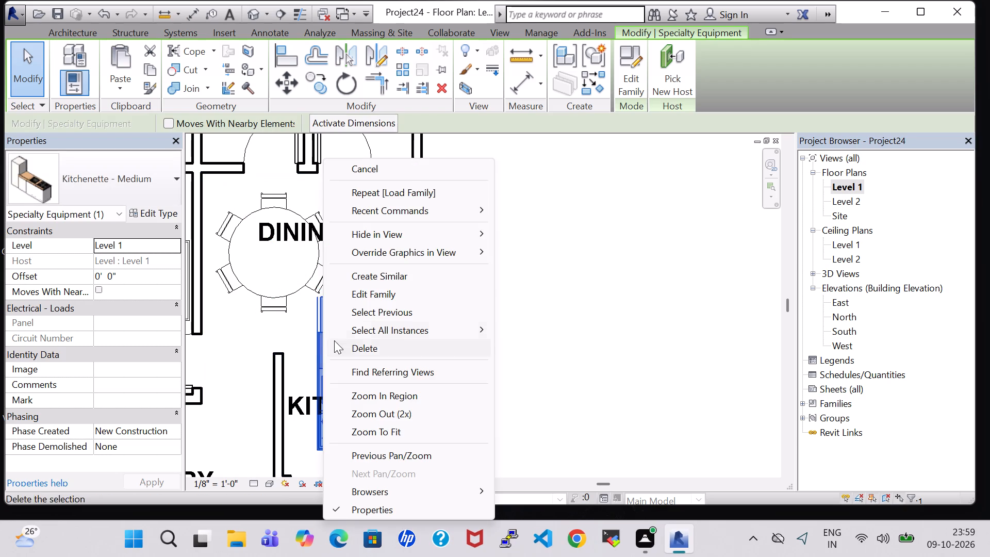
pyautogui.click(412, 271)
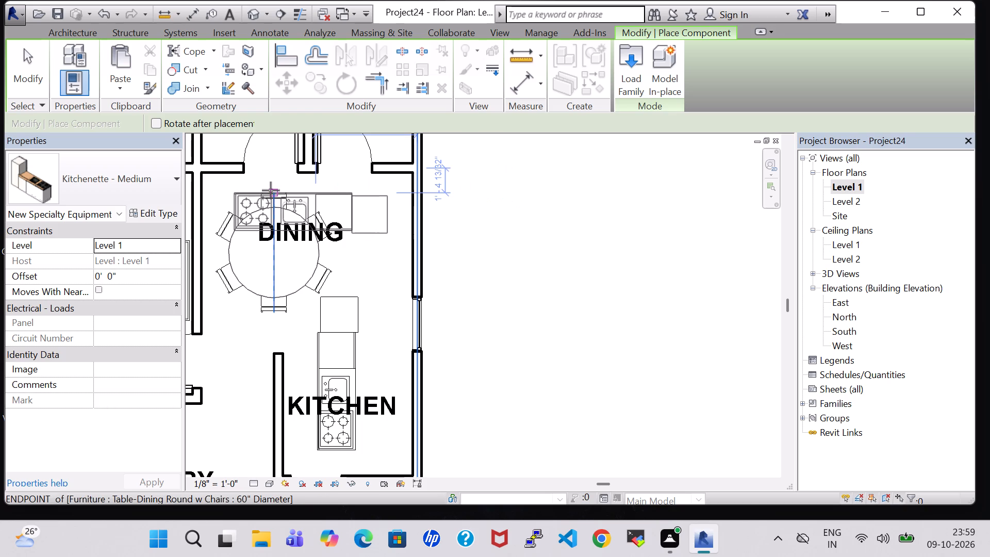
pyautogui.click(271, 190)
# Place two more Kitchenette - Medium units on Level 1 outside the kitchen's outer wall, one perpendicular to that wall and one parallel to it.
pyautogui.press('space')
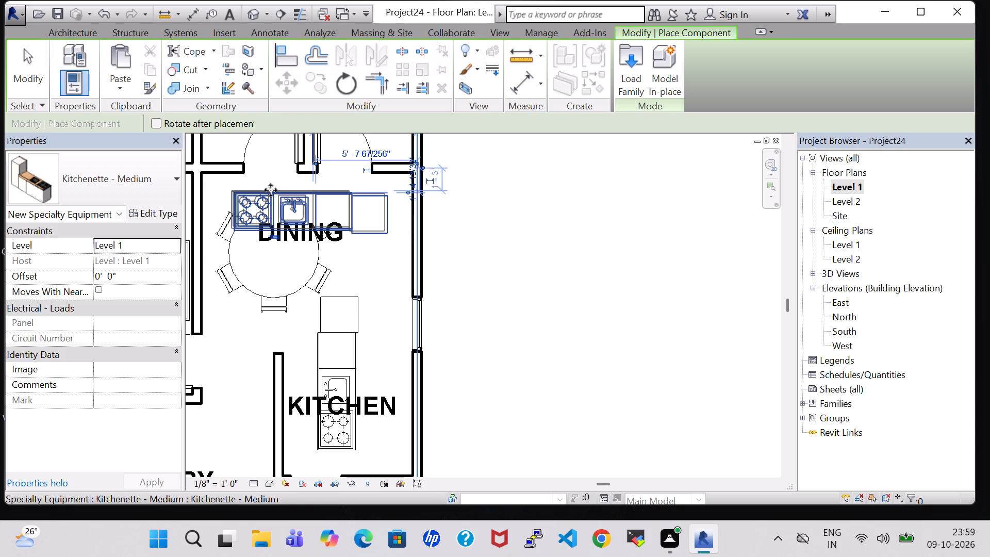
pyautogui.press('space')
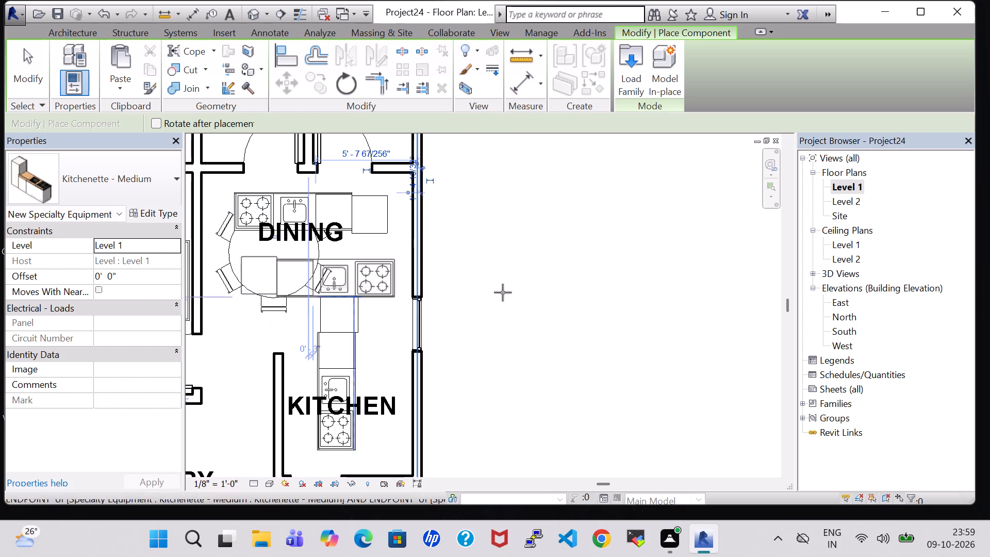
pyautogui.click(604, 292)
pyautogui.press('space')
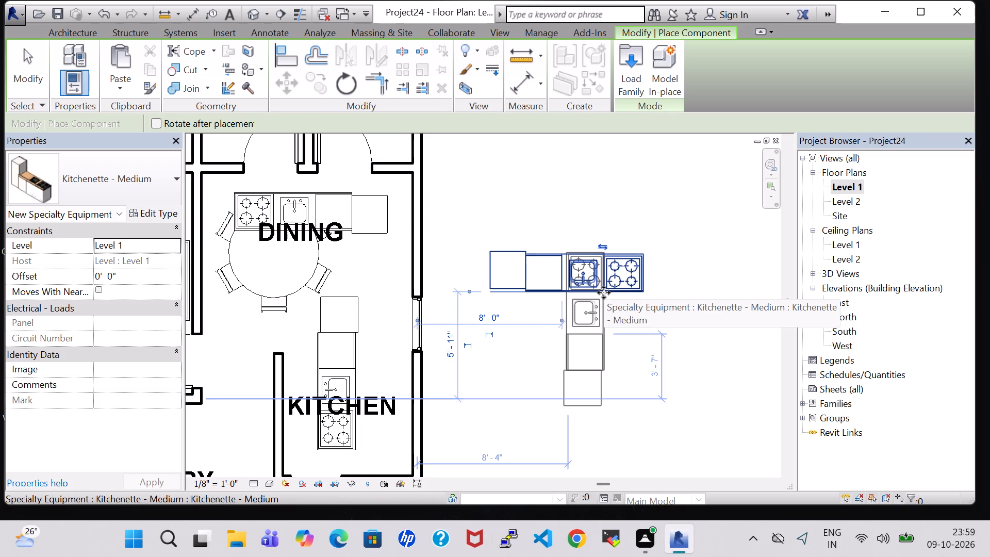
pyautogui.press('Escape')
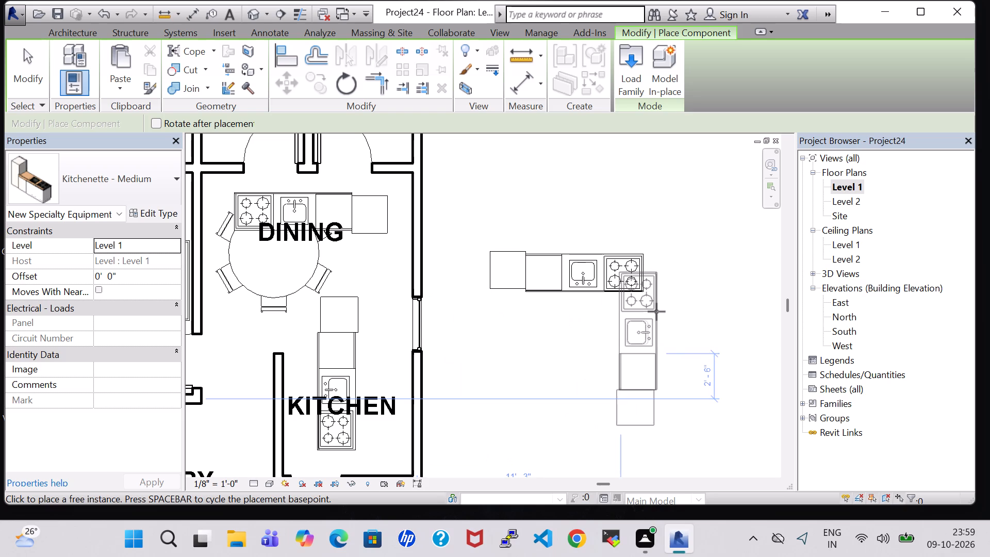
pyautogui.click(696, 319)
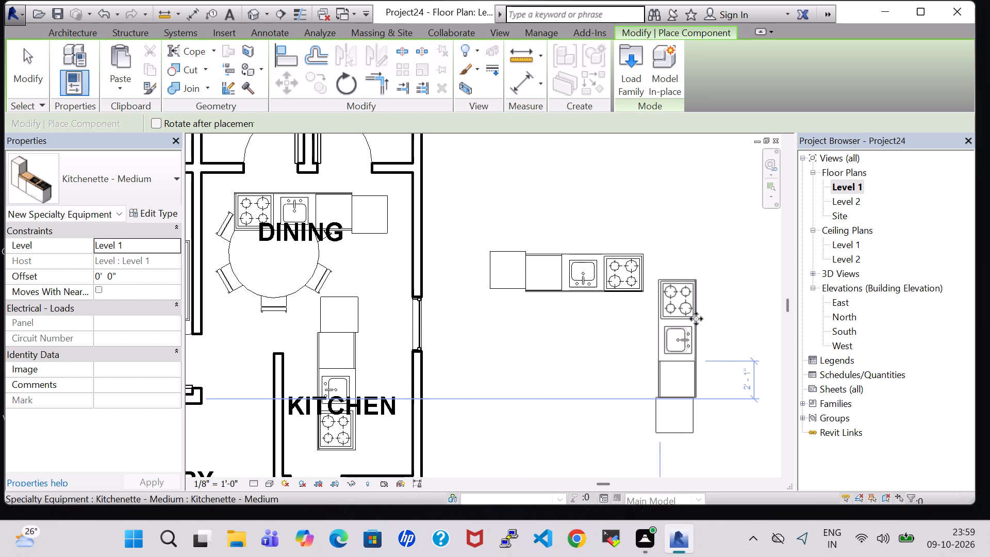
pyautogui.press('Escape')
pyautogui.press('Escape')
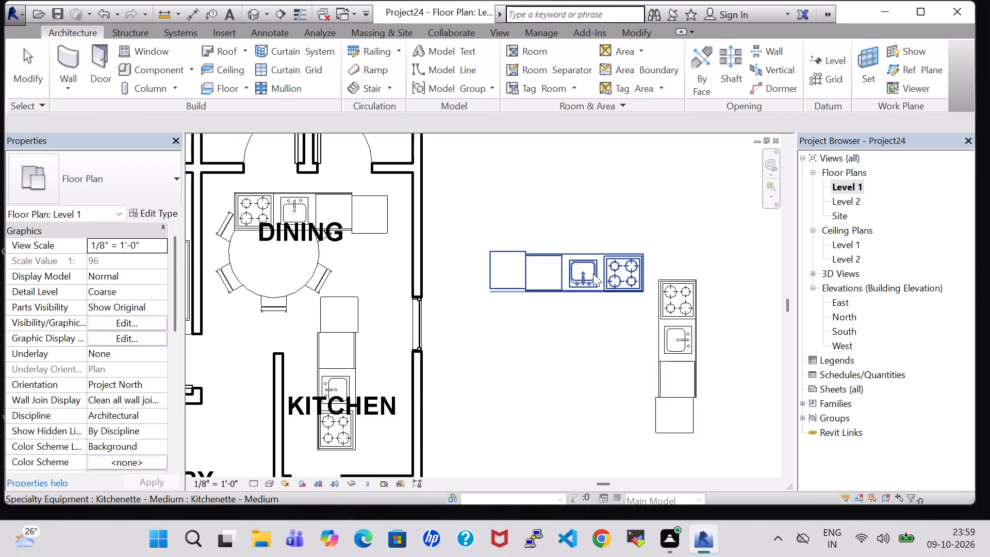
# Delete the kitchenette outside that is perpendicular to the outer wall, the one across the dining table and the one inside the kitchen.
pyautogui.click(593, 273)
pyautogui.press('Delete')
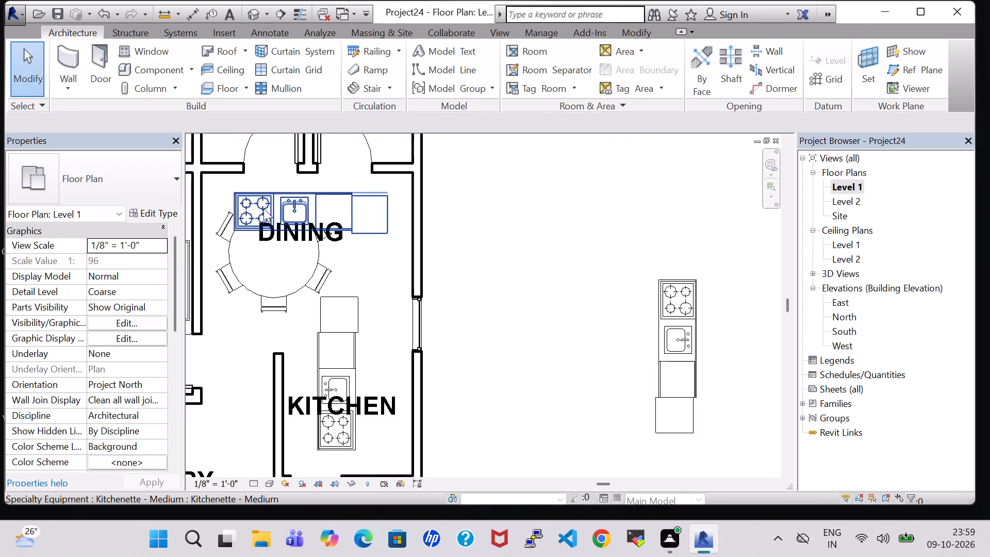
pyautogui.click(263, 208)
pyautogui.press('Delete')
pyautogui.click(344, 353)
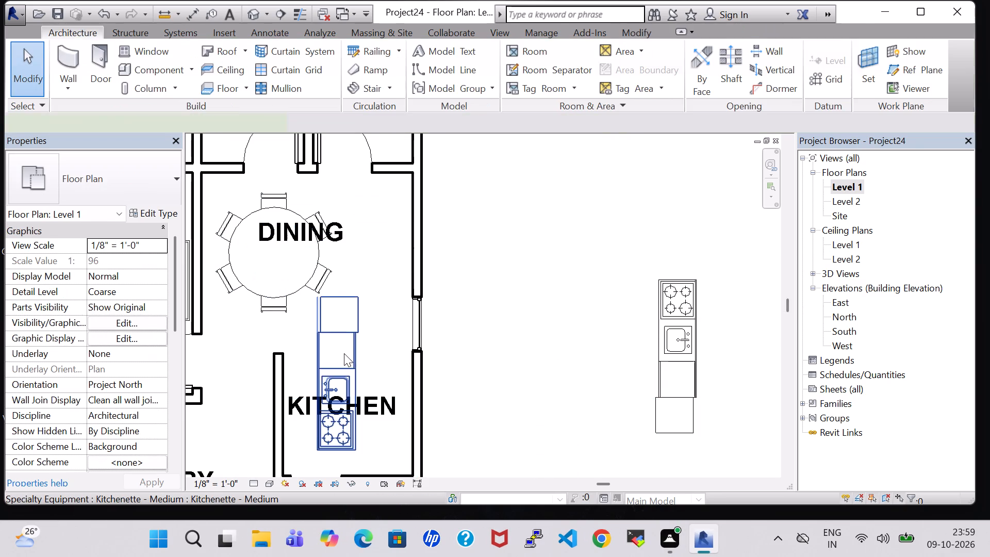
pyautogui.press('Delete')
# Nudge the remaining Level 1 Kitchenette - Medium 97 increments through the outer wall into the kitchen and 11 increments away from the dining area.
pyautogui.click(686, 341)
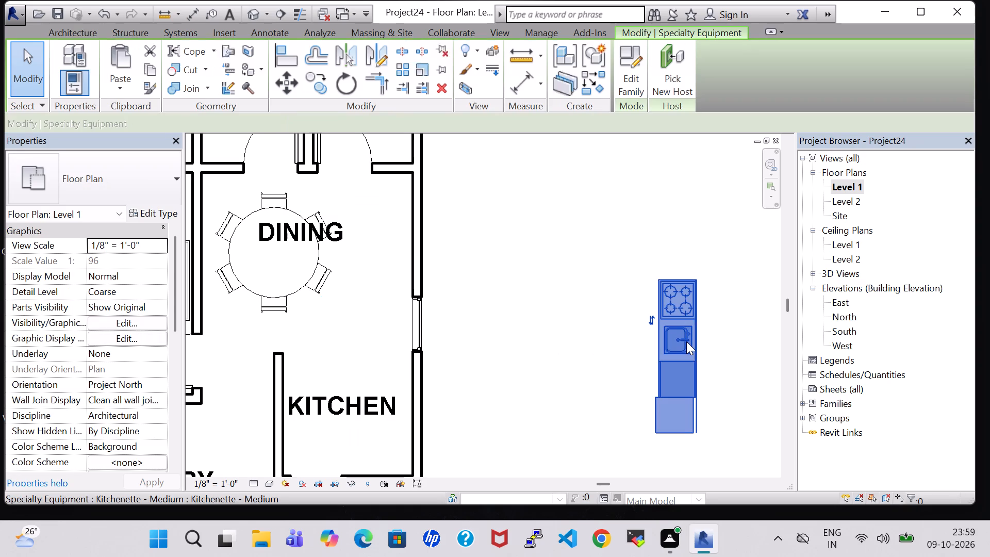
pyautogui.press('Left')
pyautogui.press('Left')
pyautogui.press('Left')
pyautogui.press('Left')
pyautogui.press('Left')
pyautogui.press('Left')
pyautogui.press('Left')
pyautogui.press('Left')
pyautogui.press('Left')
pyautogui.press('Left')
pyautogui.press('Left')
pyautogui.press('Left')
pyautogui.press('Left')
pyautogui.press('Left')
pyautogui.press('Left')
pyautogui.press('Left')
pyautogui.press('Left')
pyautogui.press('Left')
pyautogui.press('Left')
pyautogui.press('Left')
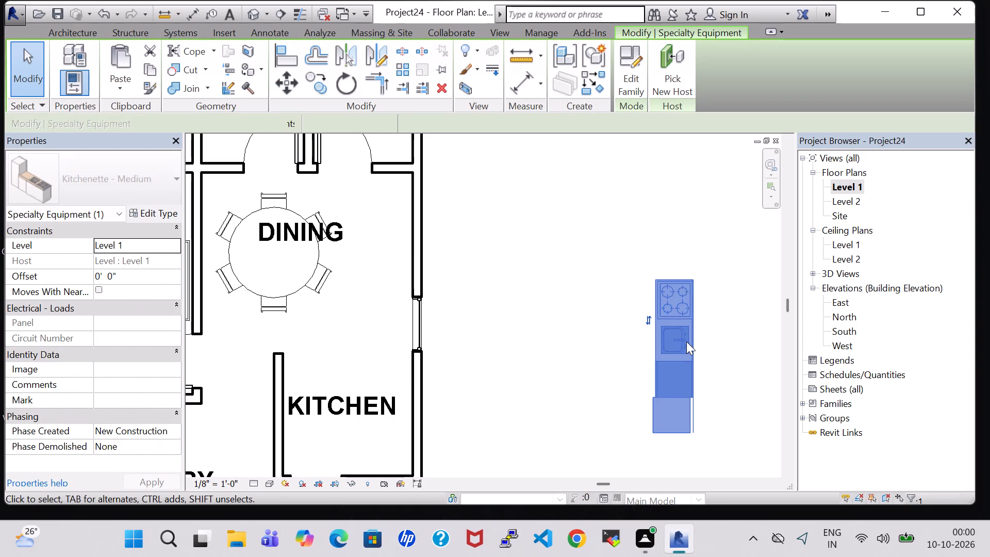
pyautogui.press('Left')
pyautogui.press('Left')
pyautogui.press('Left')
pyautogui.press('Left')
pyautogui.press('Left')
pyautogui.press('Left')
pyautogui.press('Left')
pyautogui.press('Left')
pyautogui.press('Left')
pyautogui.press('Left')
pyautogui.press('Left')
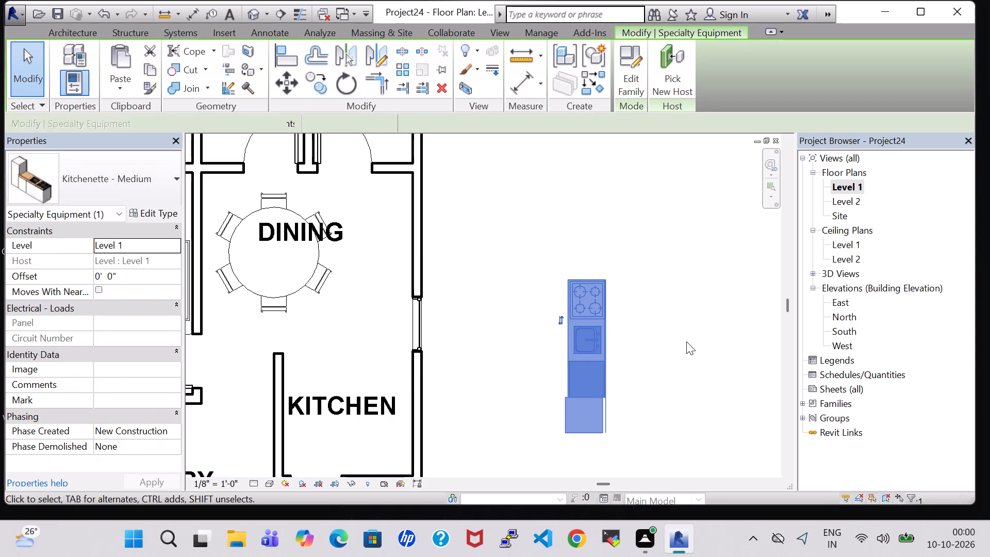
pyautogui.press('Left')
pyautogui.press('Left')
pyautogui.press('Left')
pyautogui.press('Left')
pyautogui.press('Left')
pyautogui.press('Left')
pyautogui.press('Left')
pyautogui.press('Left')
pyautogui.press('Left')
pyautogui.press('Left')
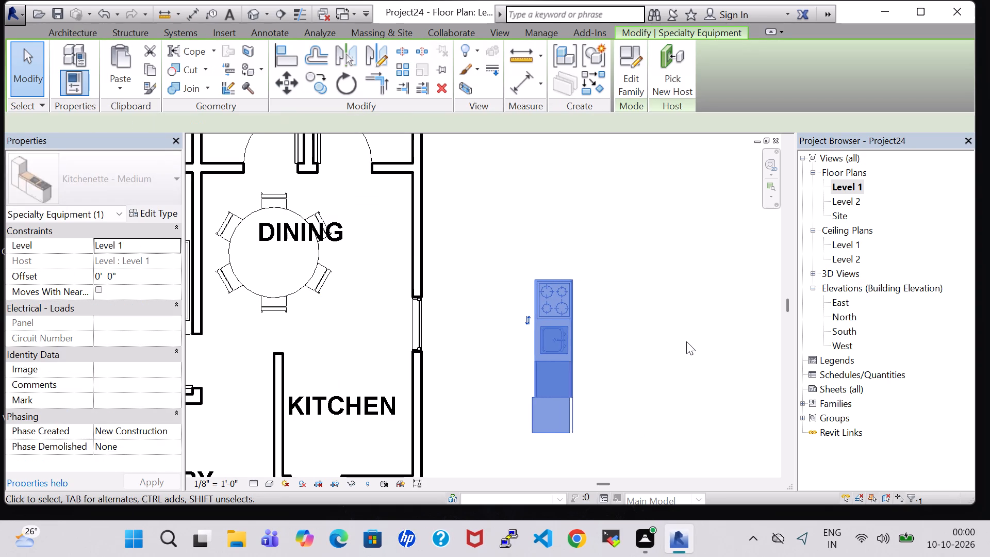
pyautogui.press('Left')
pyautogui.press('Left')
pyautogui.press('Left')
pyautogui.press('Left')
pyautogui.press('Left')
pyautogui.press('Left')
pyautogui.press('Left')
pyautogui.press('Left')
pyautogui.press('Left')
pyautogui.press('Left')
pyautogui.press('Left')
pyautogui.press('Left')
pyautogui.press('Left')
pyautogui.press('Left')
pyautogui.press('Left')
pyautogui.press('Left')
pyautogui.press('Left')
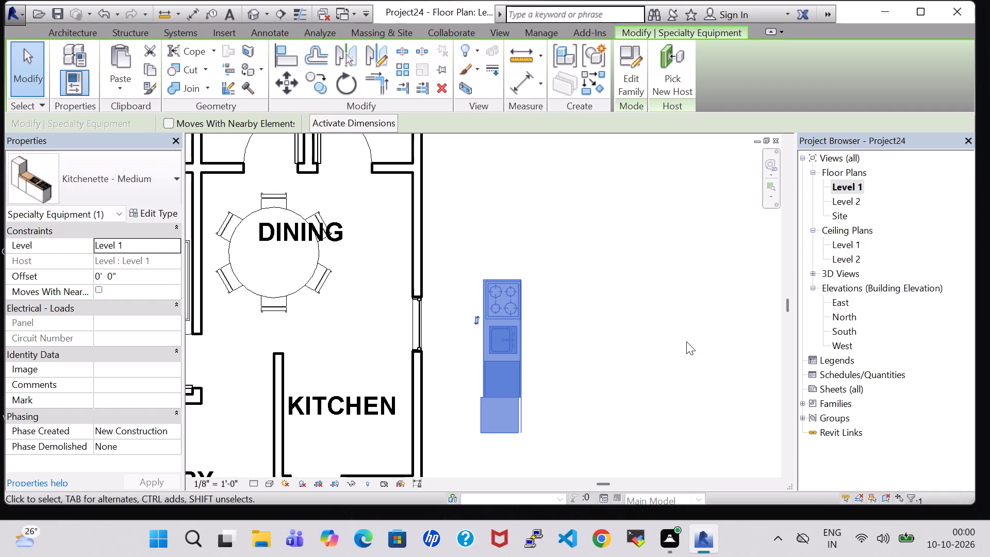
pyautogui.press('Left')
pyautogui.press('Left')
pyautogui.press('Left')
pyautogui.press('Left')
pyautogui.press('Left')
pyautogui.press('Left')
pyautogui.press('Left')
pyautogui.press('Left')
pyautogui.press('Left')
pyautogui.press('Left')
pyautogui.press('Left')
pyautogui.press('Left')
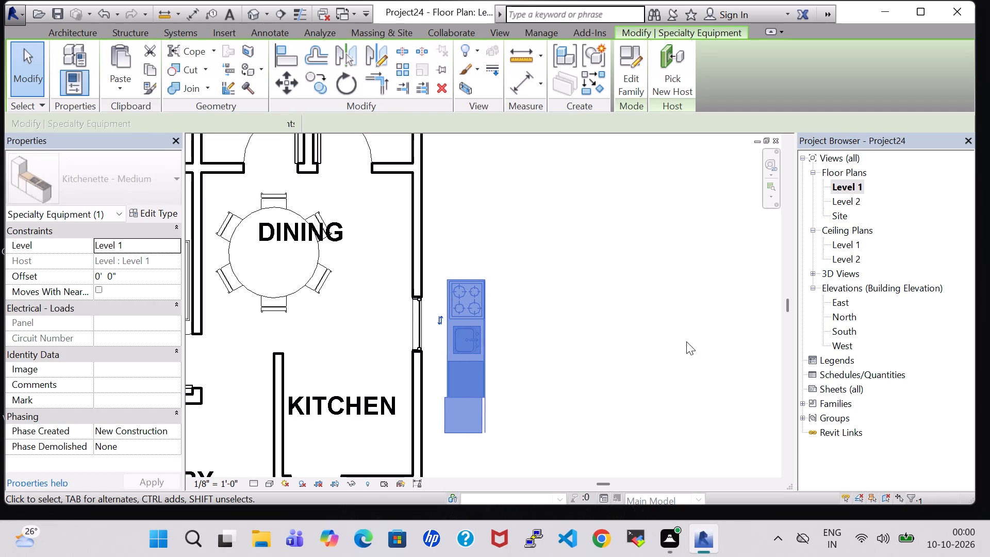
pyautogui.press('Left')
pyautogui.press('Left')
pyautogui.press('Left')
pyautogui.press('Left')
pyautogui.press('Left')
pyautogui.press('Left')
pyautogui.press('Left')
pyautogui.press('Left')
pyautogui.press('Left')
pyautogui.press('Left')
pyautogui.press('Left')
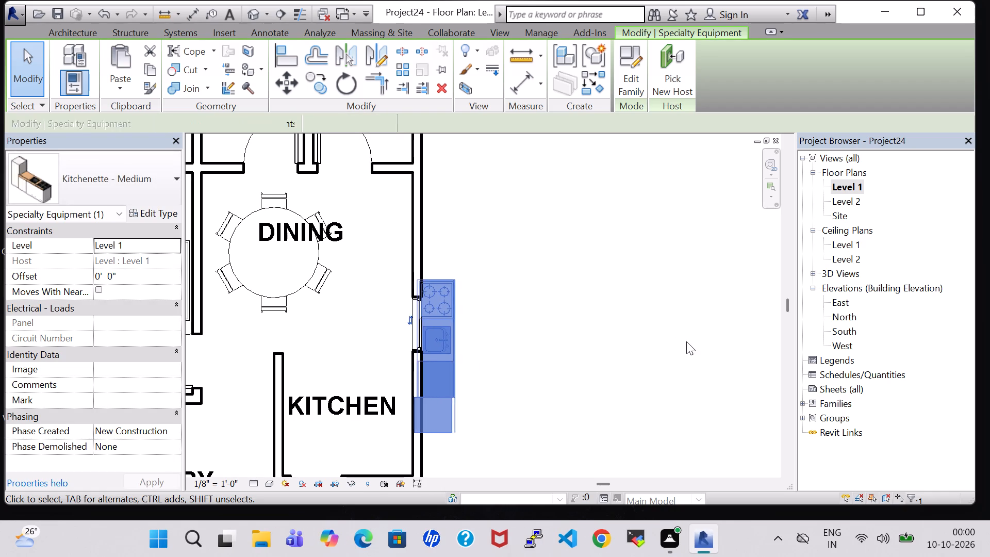
pyautogui.press('Left')
pyautogui.press('Left')
pyautogui.press('Left')
pyautogui.press('Left')
pyautogui.press('Left')
pyautogui.press('Left')
pyautogui.press('Left')
pyautogui.press('Left')
pyautogui.press('Left')
pyautogui.press('Left')
pyautogui.press('Left')
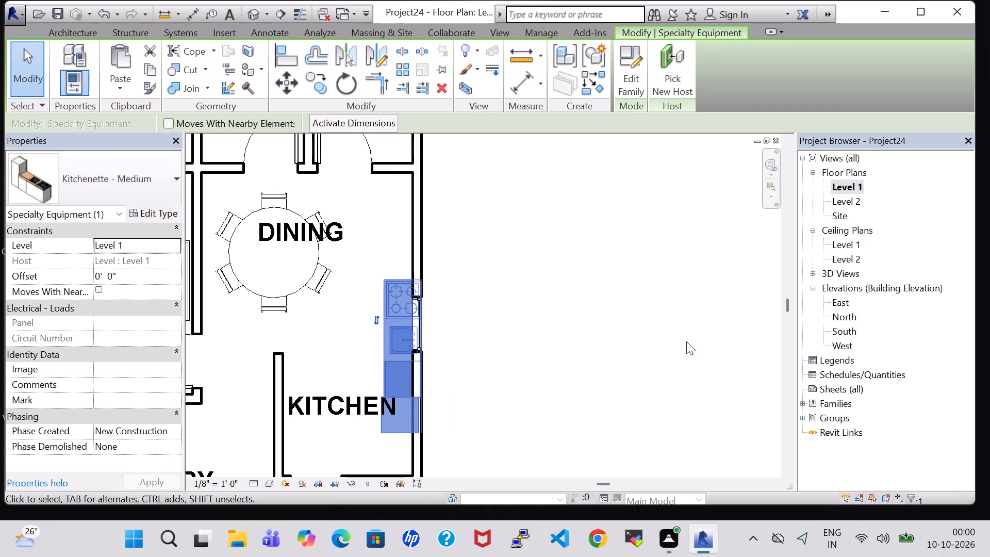
pyautogui.press('Left')
pyautogui.press('Left')
pyautogui.press('Left')
pyautogui.press('Left')
pyautogui.press('Left')
pyautogui.press('Down')
pyautogui.press('Down')
pyautogui.press('Down')
pyautogui.press('Down')
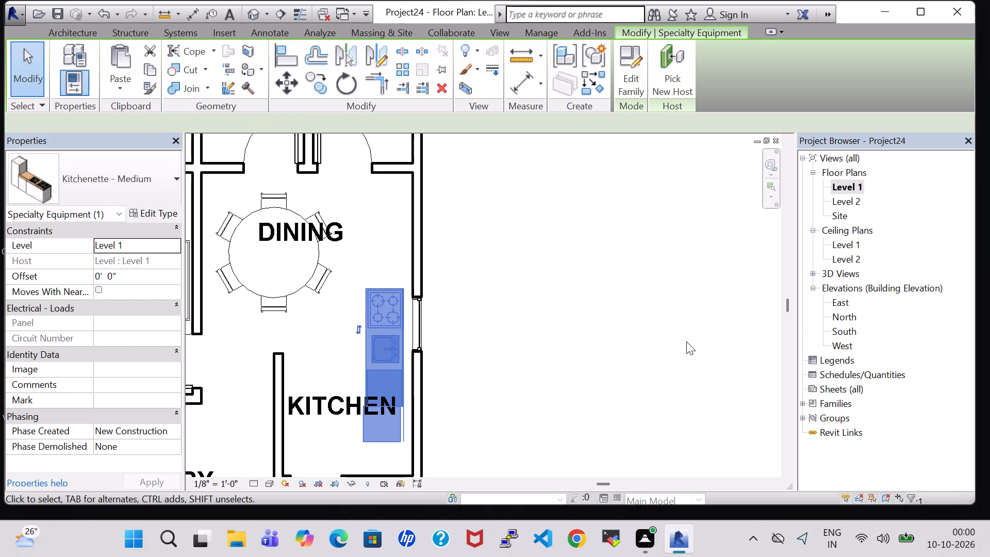
pyautogui.press('Down')
pyautogui.press('Down')
pyautogui.press('Down')
pyautogui.press('Down')
pyautogui.press('Down')
pyautogui.press('Down')
pyautogui.press('Down')
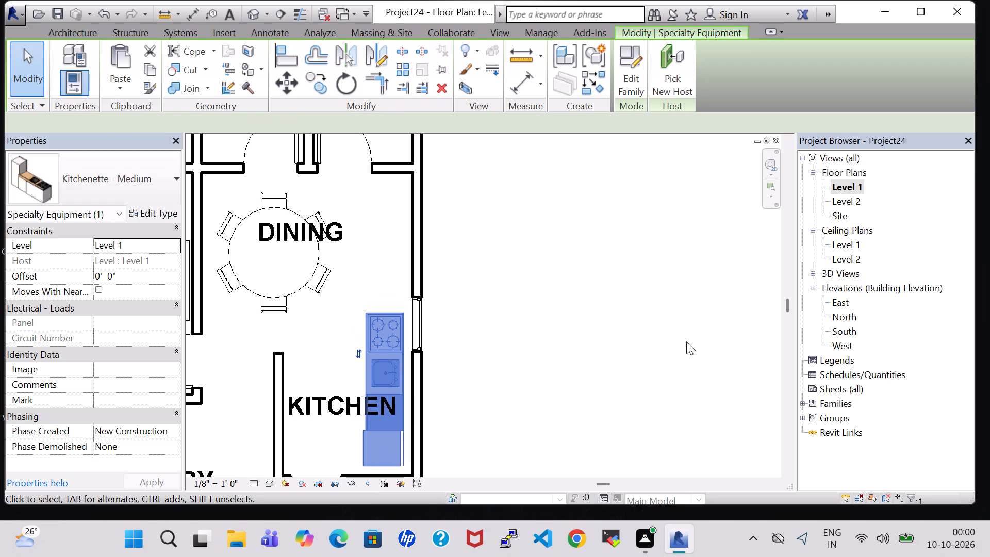
# Copy the Level 1 Kitchenette - Medium and paste it aligned to Level 2.
pyautogui.click(617, 304)
pyautogui.click(381, 353)
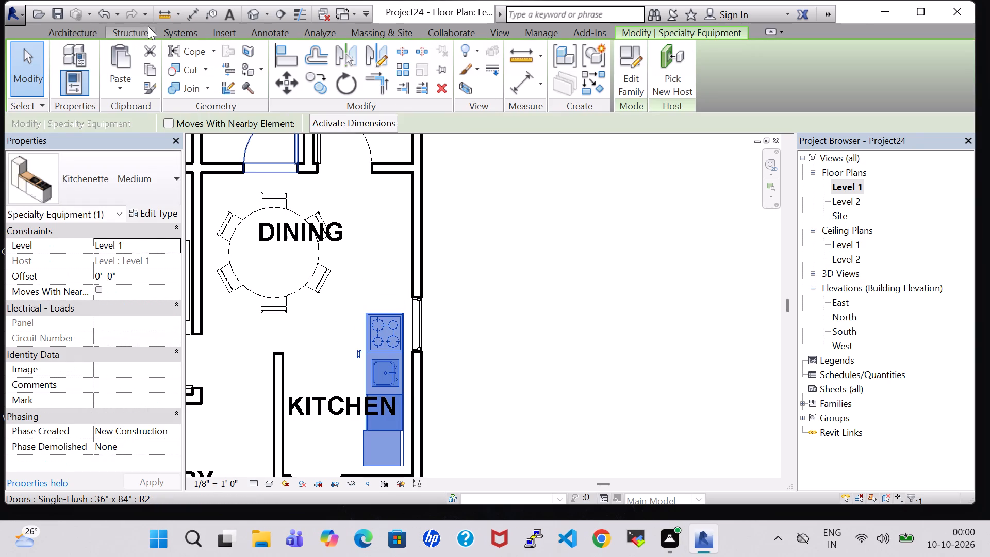
pyautogui.click(152, 66)
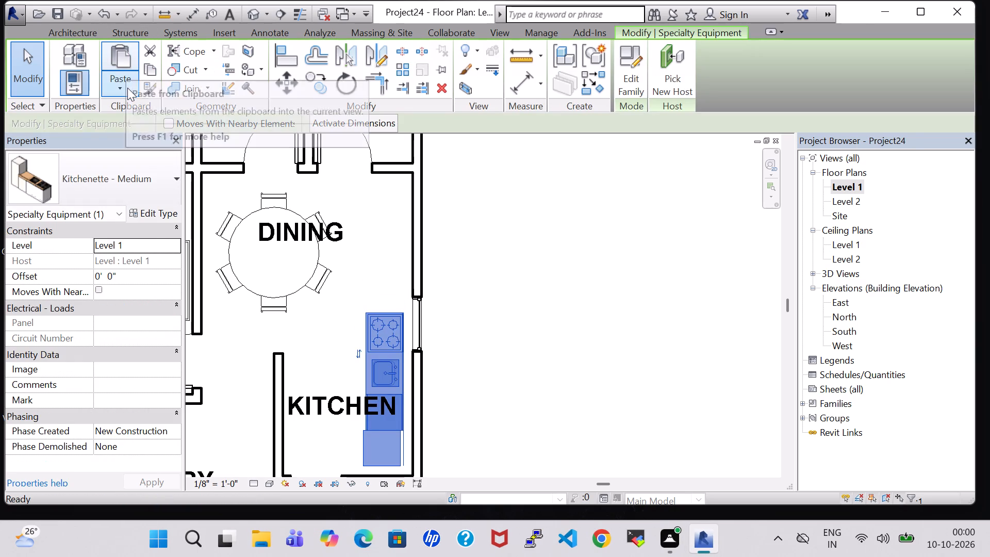
pyautogui.click(127, 88)
pyautogui.click(192, 140)
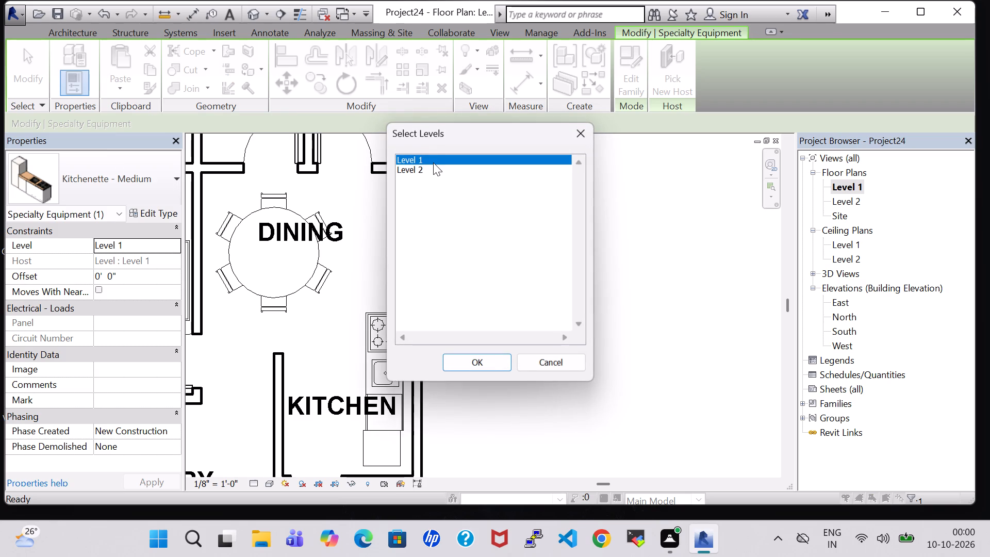
pyautogui.click(433, 162)
pyautogui.click(433, 168)
pyautogui.click(482, 364)
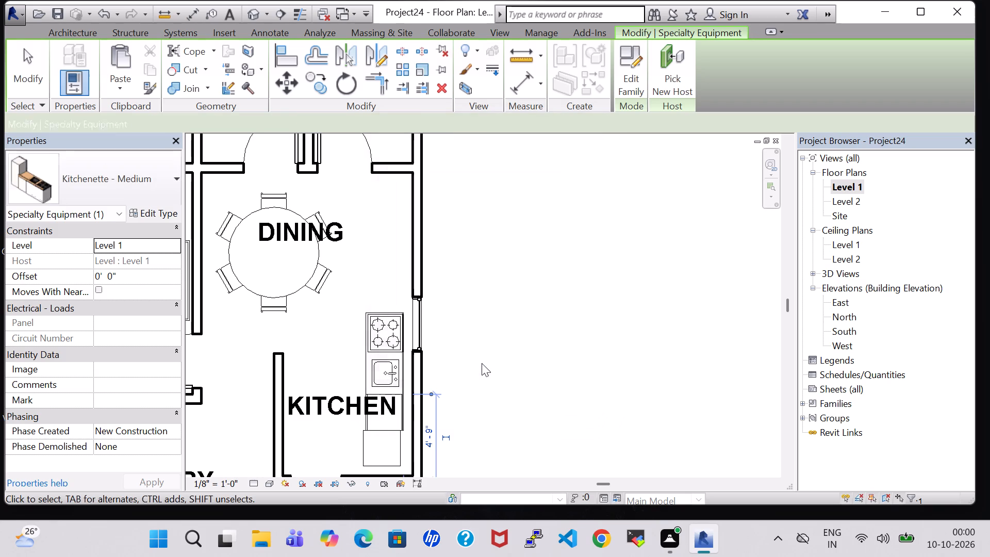
# On Level 2, nudge the pasted Kitchenette - Medium 15 increments away from the Puja room towards the duct.
pyautogui.doubleClick(844, 203)
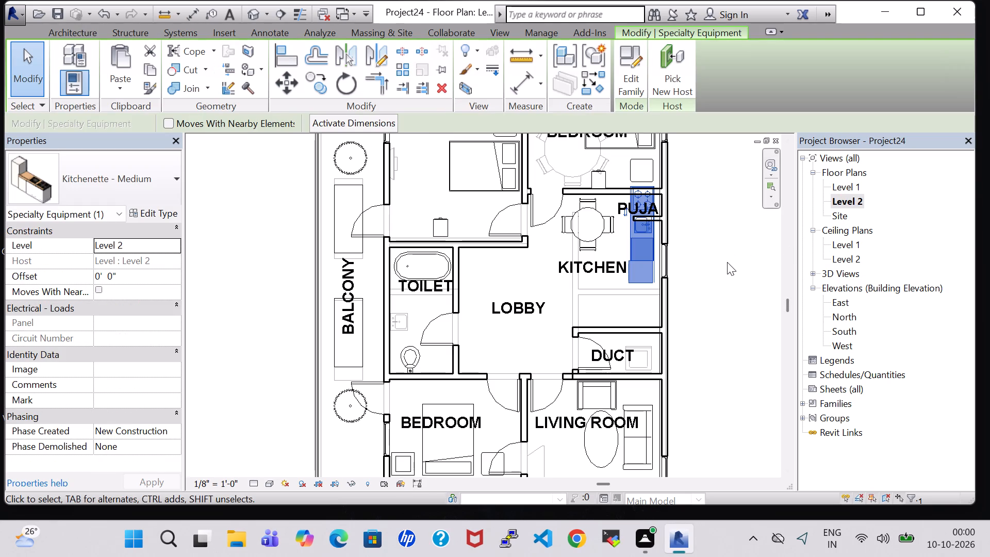
pyautogui.press('Down')
pyautogui.press('Down')
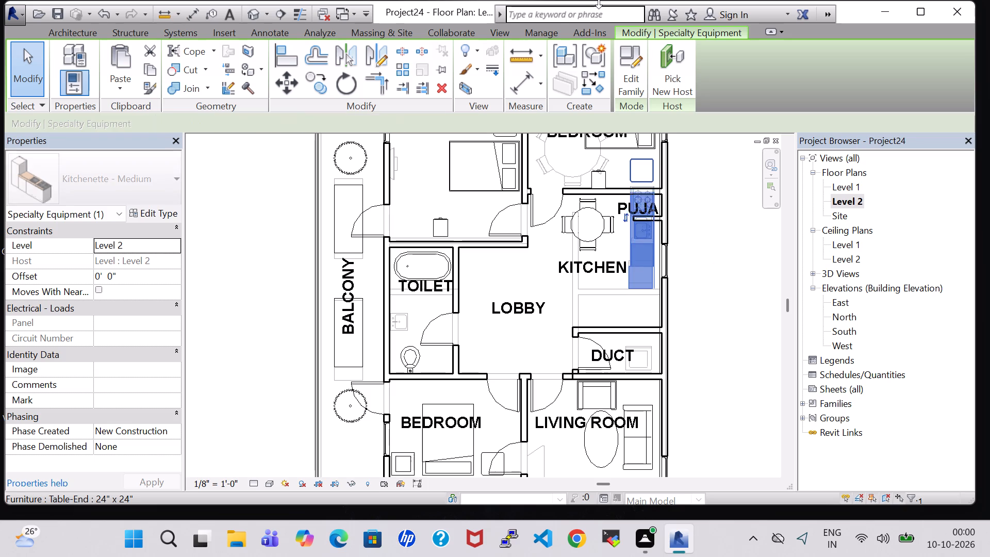
pyautogui.press('Down')
pyautogui.press('Down')
pyautogui.press('Down')
pyautogui.press('Down')
pyautogui.press('Down')
pyautogui.press('Down')
pyautogui.press('Down')
pyautogui.press('Down')
pyautogui.press('Down')
pyautogui.press('Down')
pyautogui.press('Down')
pyautogui.press('Down')
pyautogui.press('Down')
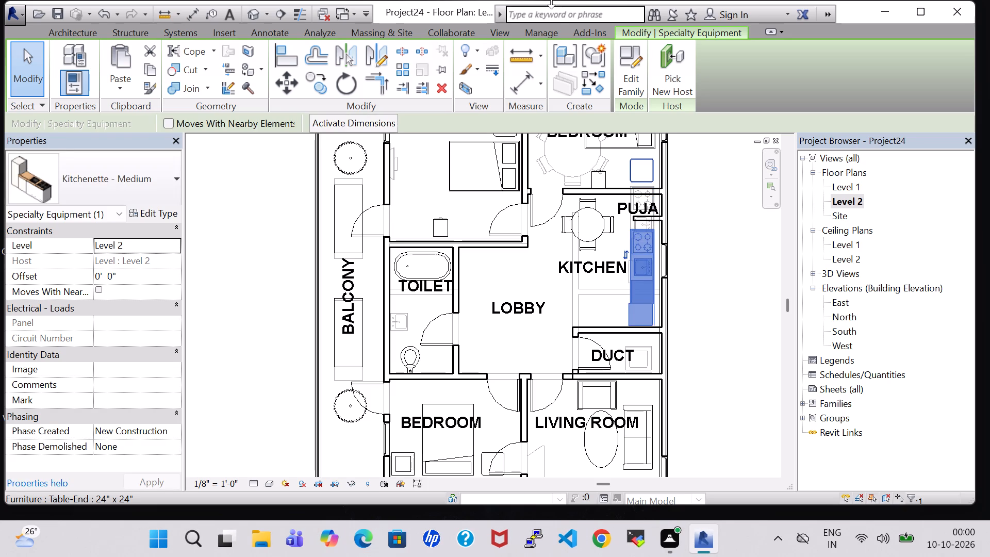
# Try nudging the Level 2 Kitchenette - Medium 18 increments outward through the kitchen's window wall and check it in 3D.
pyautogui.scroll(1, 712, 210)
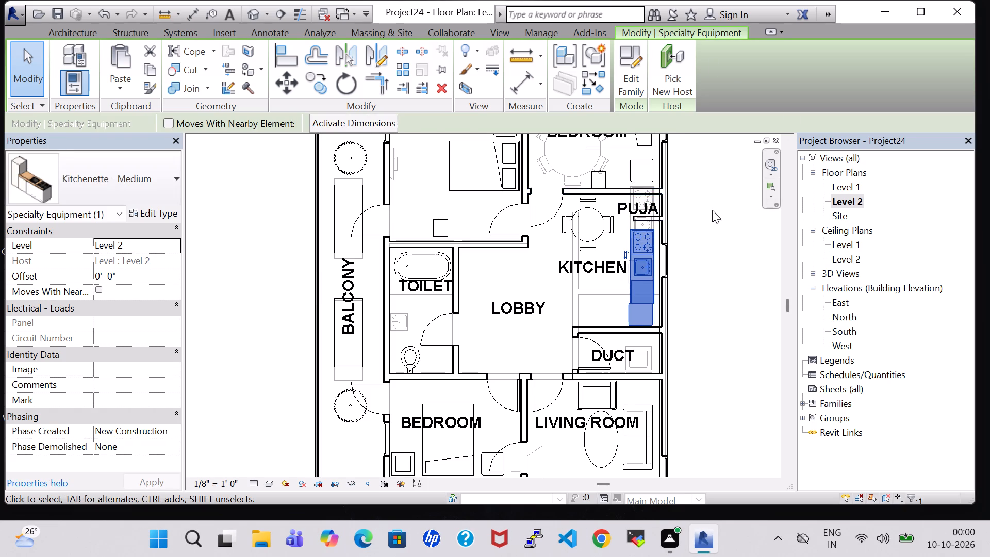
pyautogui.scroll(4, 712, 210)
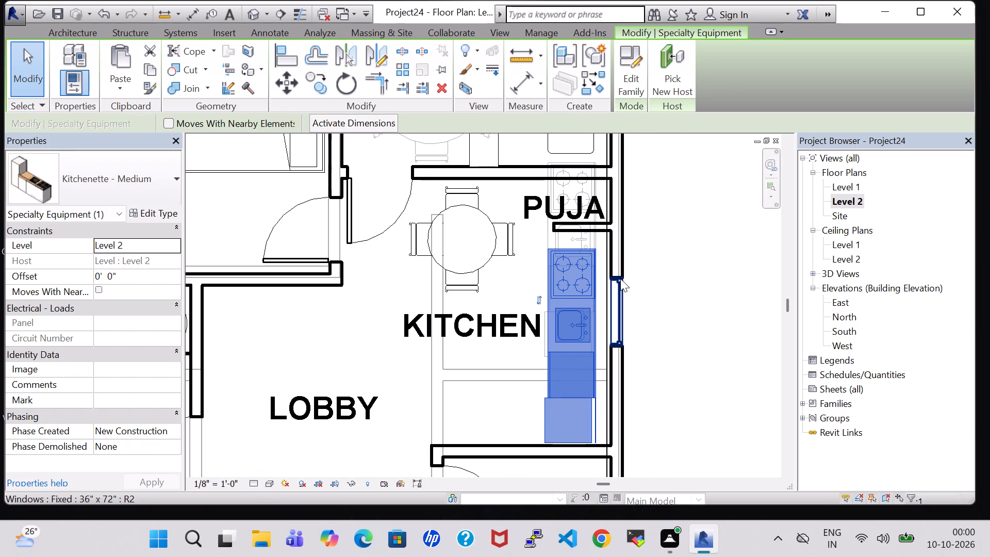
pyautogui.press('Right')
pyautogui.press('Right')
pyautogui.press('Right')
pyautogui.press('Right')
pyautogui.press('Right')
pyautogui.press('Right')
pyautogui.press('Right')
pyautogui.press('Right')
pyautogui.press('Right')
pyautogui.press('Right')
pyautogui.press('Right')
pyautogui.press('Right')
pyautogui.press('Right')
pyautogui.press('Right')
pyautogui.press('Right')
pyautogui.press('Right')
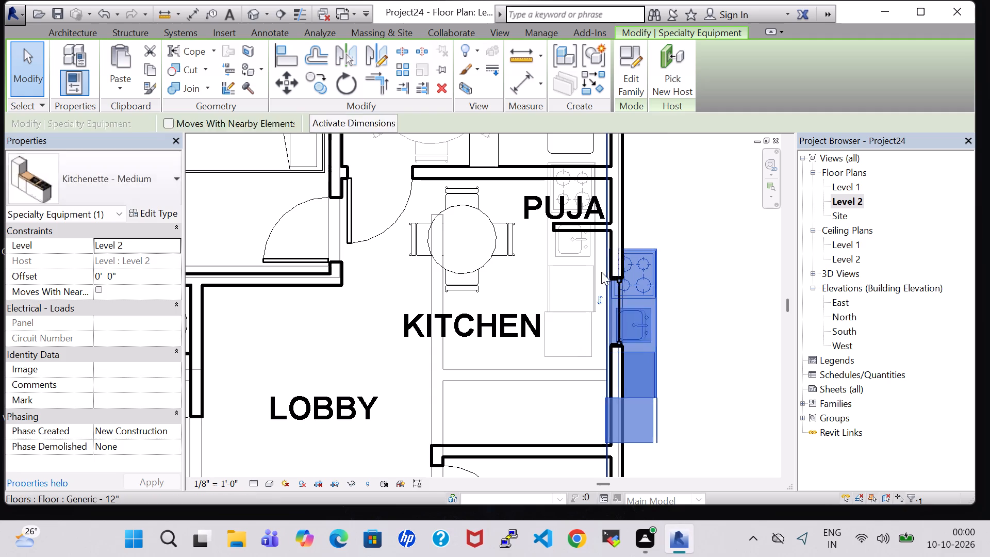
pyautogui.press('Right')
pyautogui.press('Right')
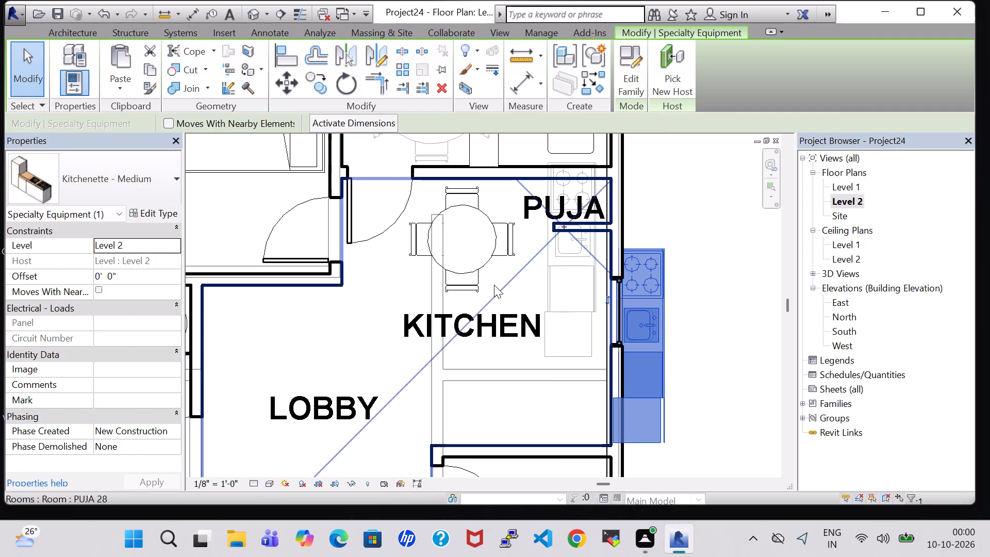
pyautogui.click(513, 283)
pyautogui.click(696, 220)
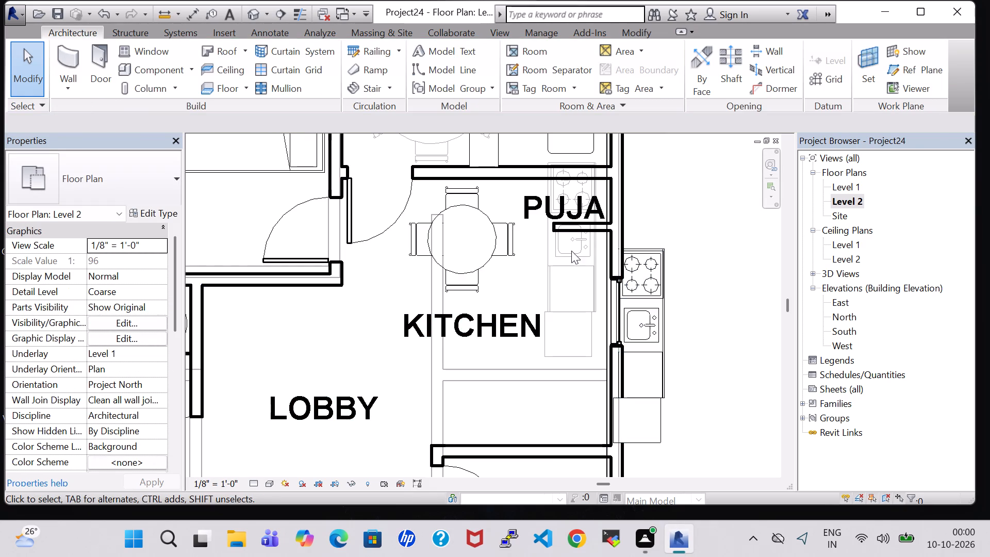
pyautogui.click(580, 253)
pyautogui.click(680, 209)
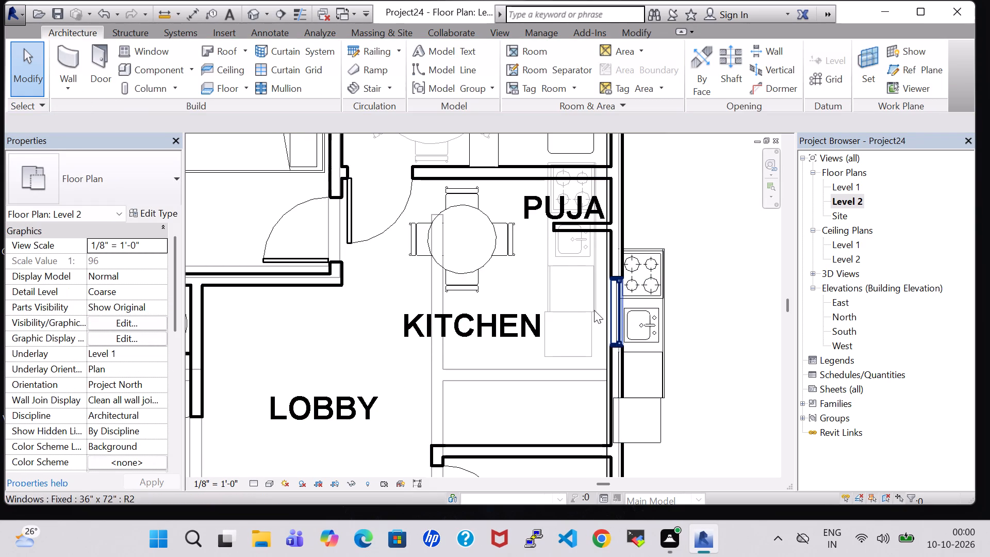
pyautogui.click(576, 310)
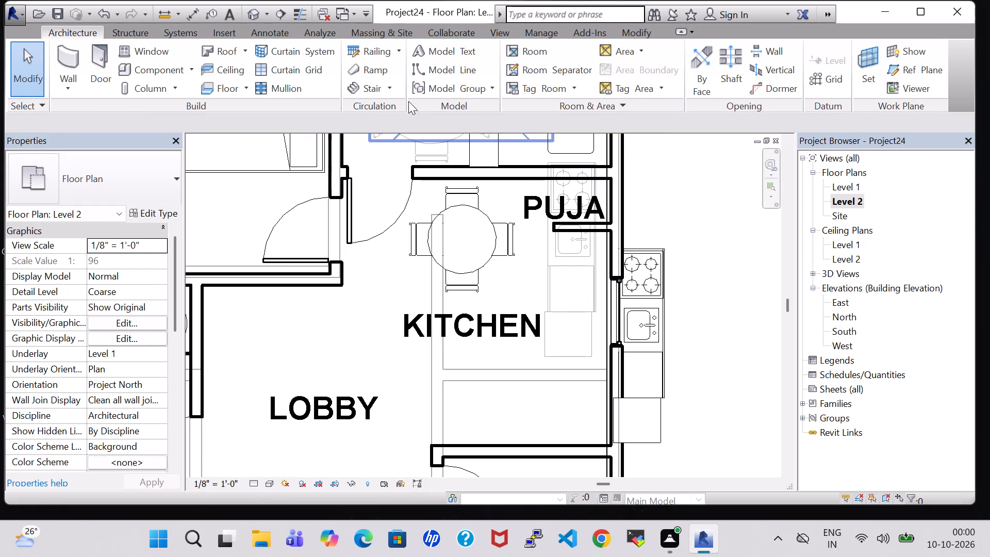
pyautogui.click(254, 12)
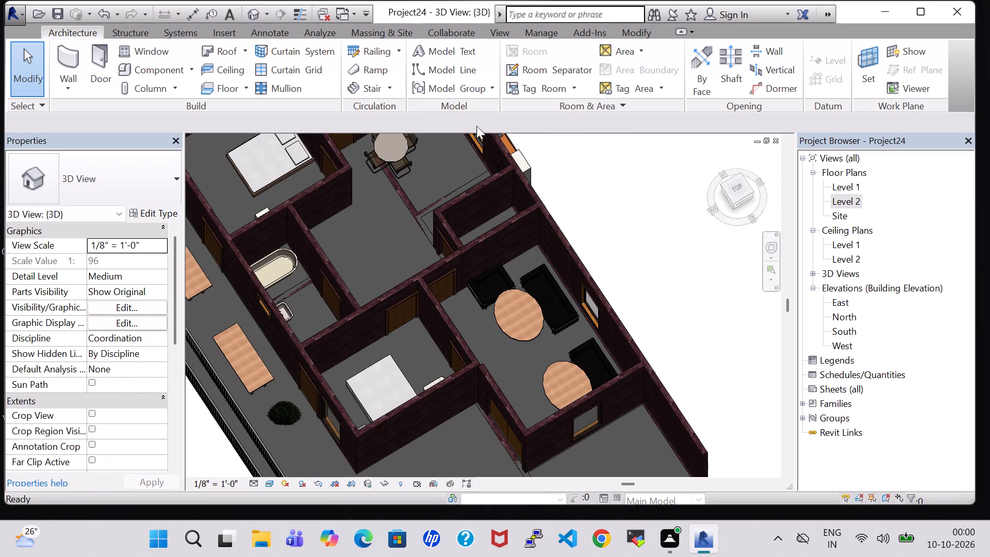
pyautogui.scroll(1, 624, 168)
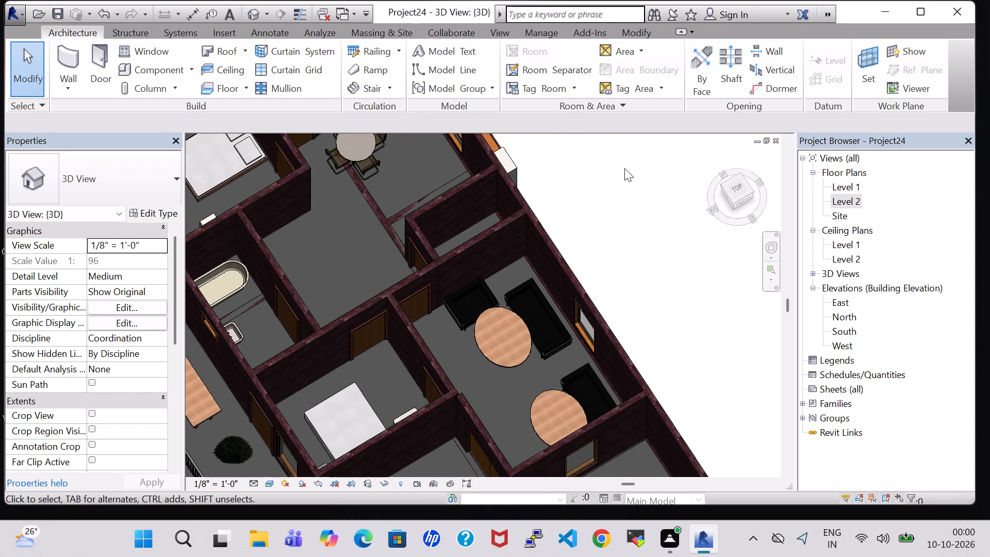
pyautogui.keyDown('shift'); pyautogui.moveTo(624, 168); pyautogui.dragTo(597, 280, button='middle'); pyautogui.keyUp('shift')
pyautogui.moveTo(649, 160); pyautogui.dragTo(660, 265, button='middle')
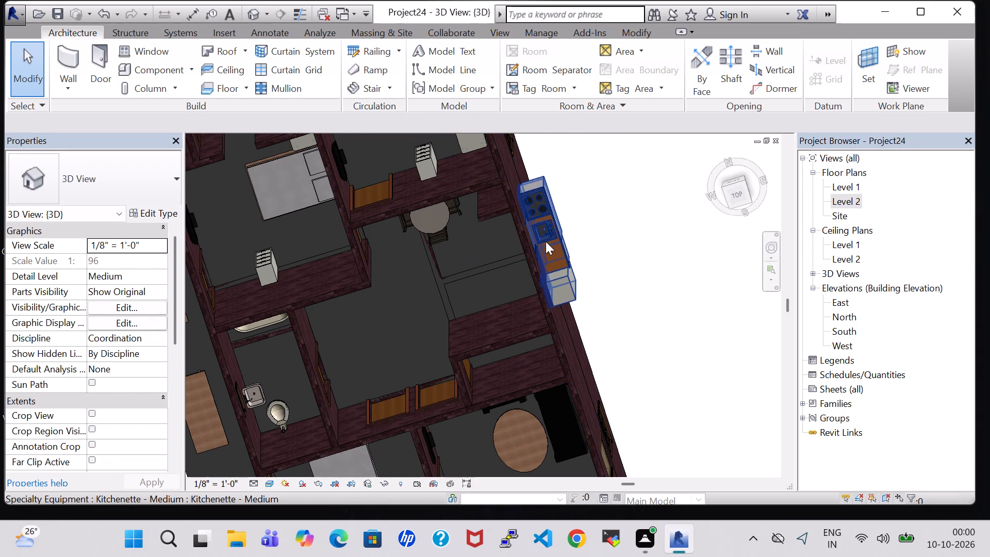
# Nudge the Level 2 Kitchenette - Medium 18 increments back into the kitchen, then 2 increments towards the window wall.
pyautogui.doubleClick(855, 193)
pyautogui.doubleClick(849, 195)
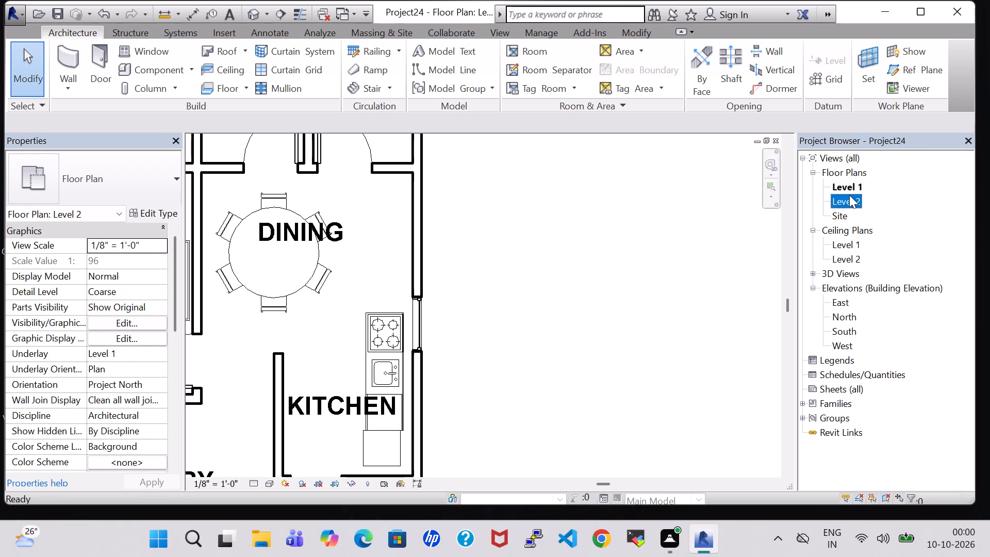
pyautogui.press('Left')
pyautogui.press('Left')
pyautogui.press('Left')
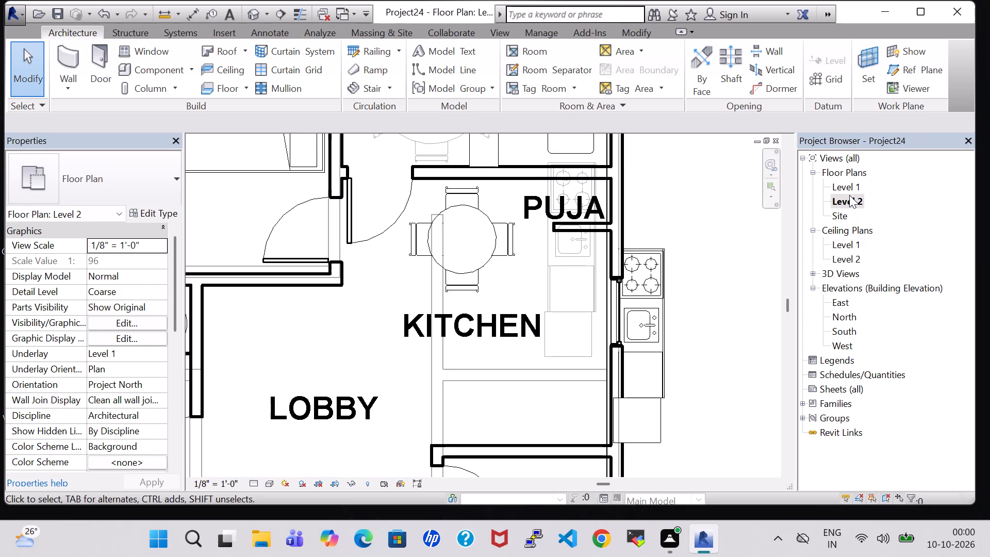
pyautogui.press('Left')
pyautogui.click(648, 330)
pyautogui.press('Left')
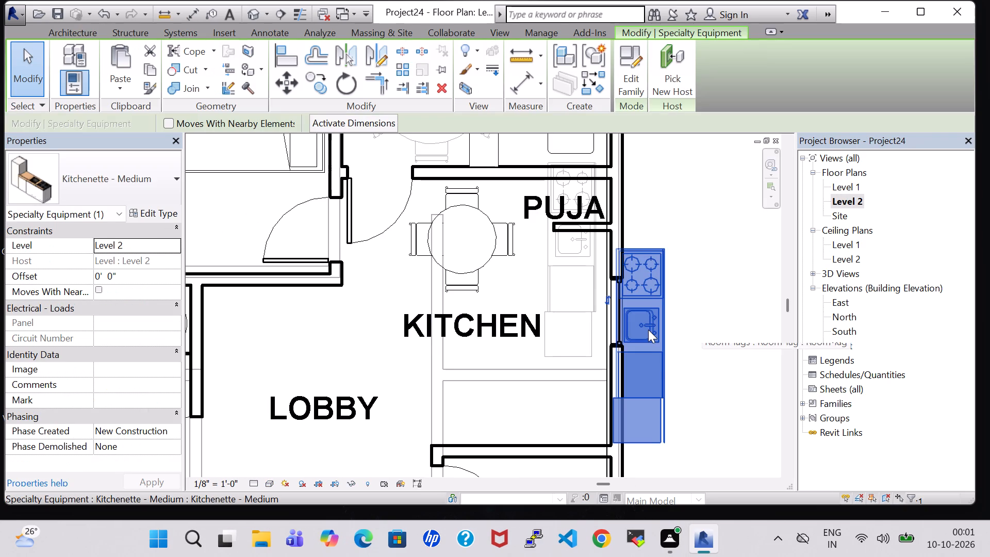
pyautogui.press('Left')
pyautogui.press('Left')
pyautogui.press('Left')
pyautogui.press('Left')
pyautogui.press('Left')
pyautogui.press('Left')
pyautogui.press('Left')
pyautogui.press('Left')
pyautogui.press('Left')
pyautogui.press('Left')
pyautogui.press('Left')
pyautogui.press('Left')
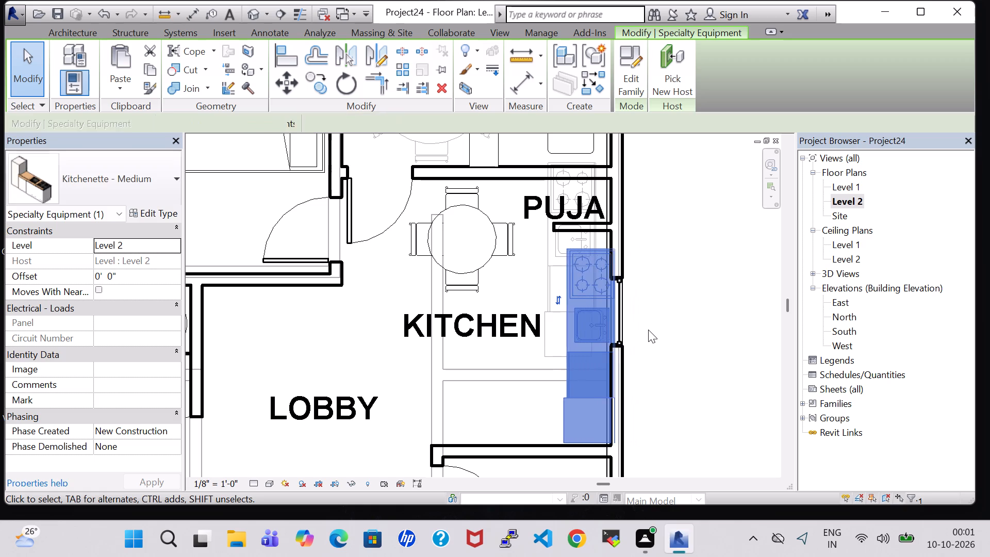
pyautogui.press('Left')
pyautogui.press('Left')
pyautogui.press('Left')
pyautogui.press('Left')
pyautogui.press('Left')
pyautogui.press('Right')
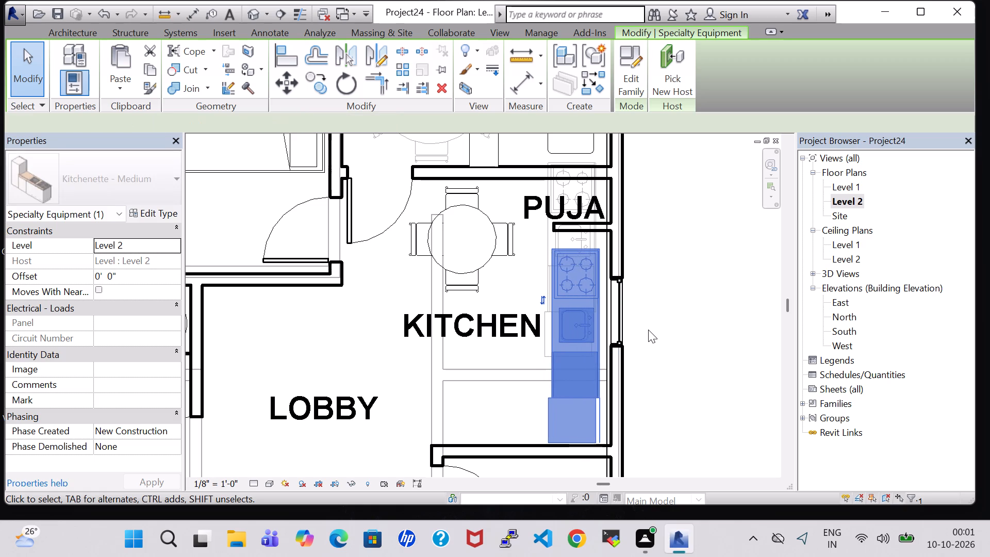
pyautogui.press('Right')
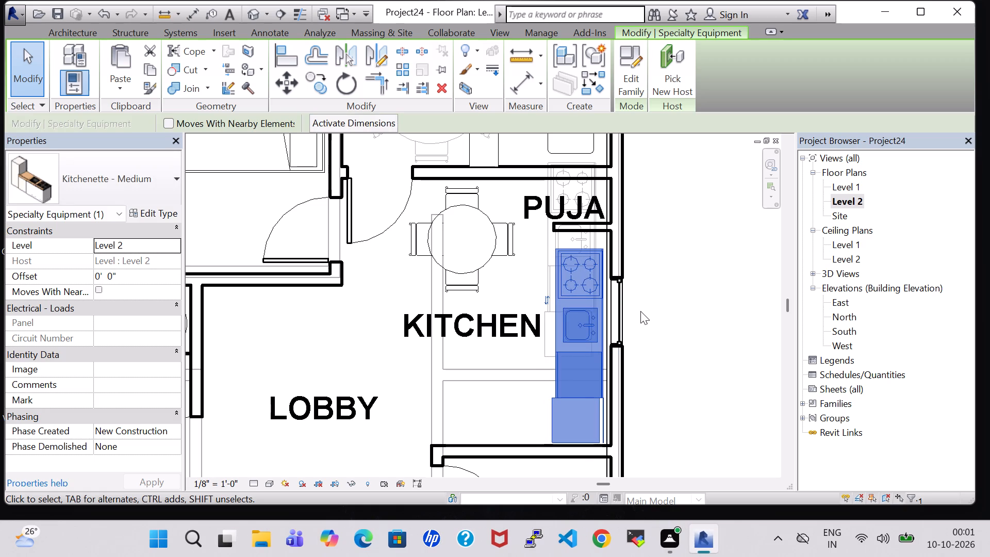
pyautogui.click(735, 229)
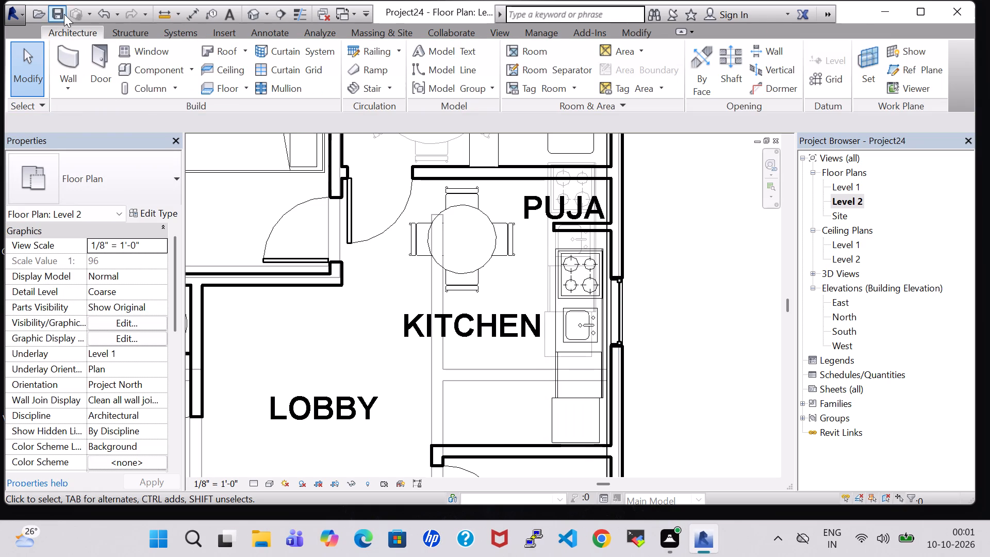
# Save the project.
pyautogui.click(64, 14)
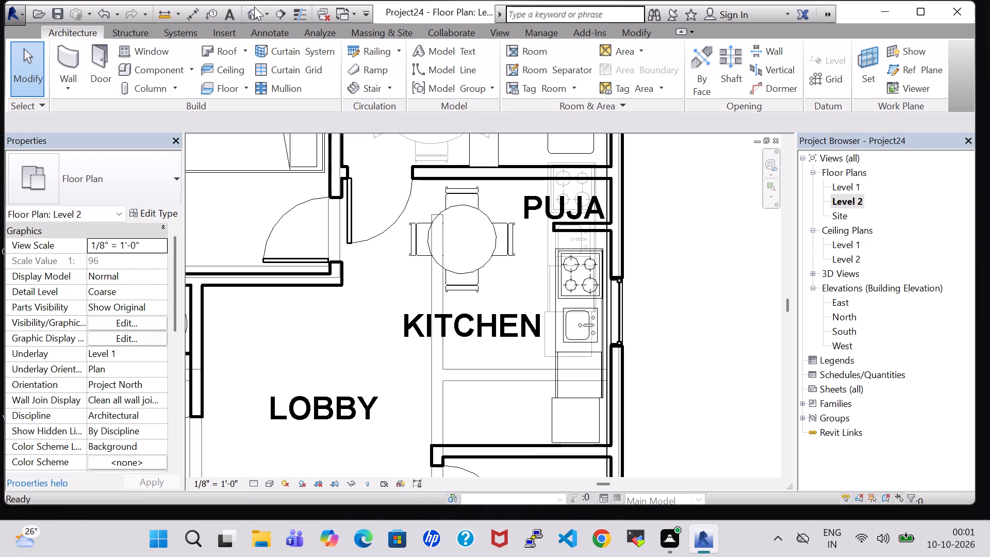
# Open the default 3D view to check the Level 2 kitchenette's placement.
pyautogui.click(256, 11)
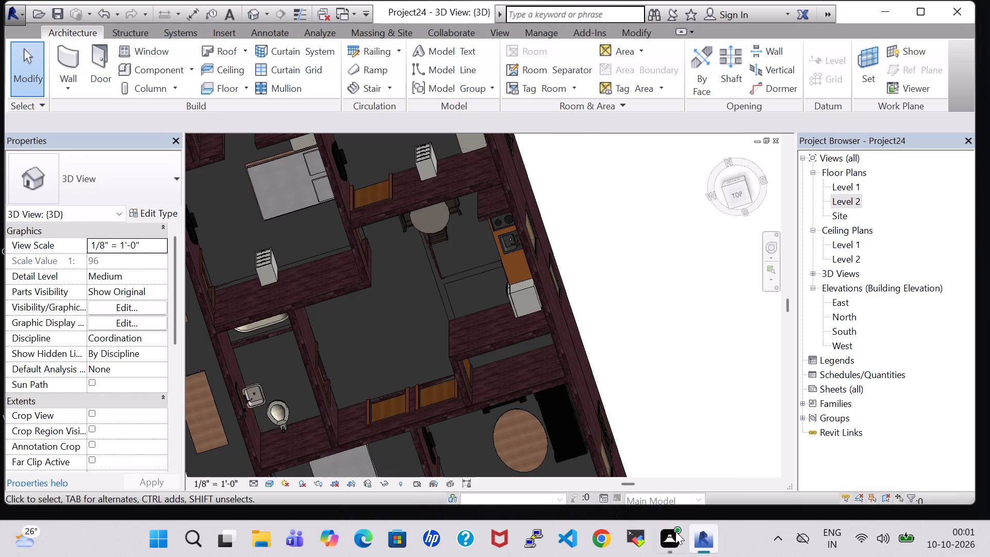
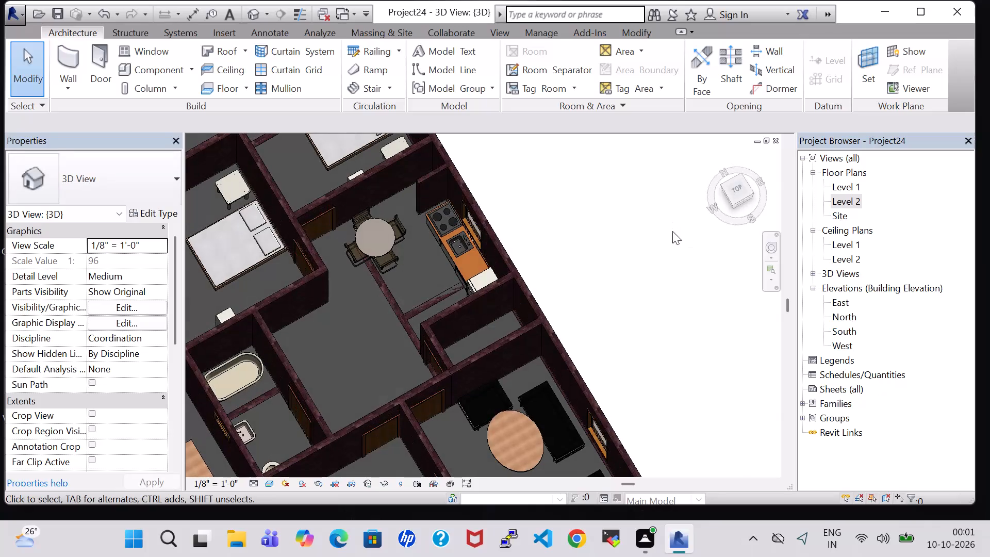
# Inspect the Level 2 kitchenette against the kitchen's window wall and the neighbouring rooms in 3D.
pyautogui.scroll(1, 546, 242)
pyautogui.moveTo(546, 242); pyautogui.dragTo(551, 242, button='middle')
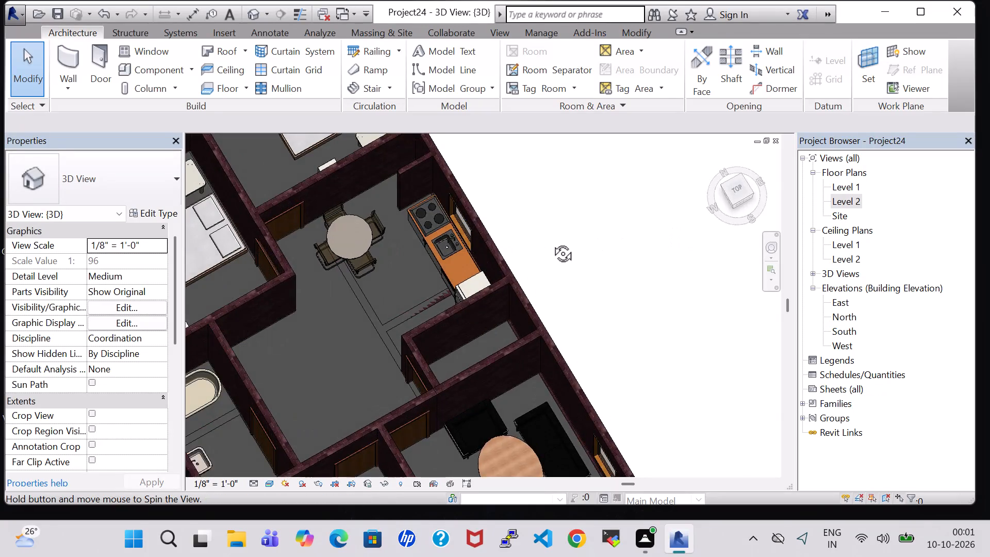
pyautogui.moveTo(551, 242); pyautogui.dragTo(595, 230, button='middle')
pyautogui.keyDown('shift'); pyautogui.moveTo(467, 248); pyautogui.dragTo(531, 223, button='middle'); pyautogui.keyUp('shift')
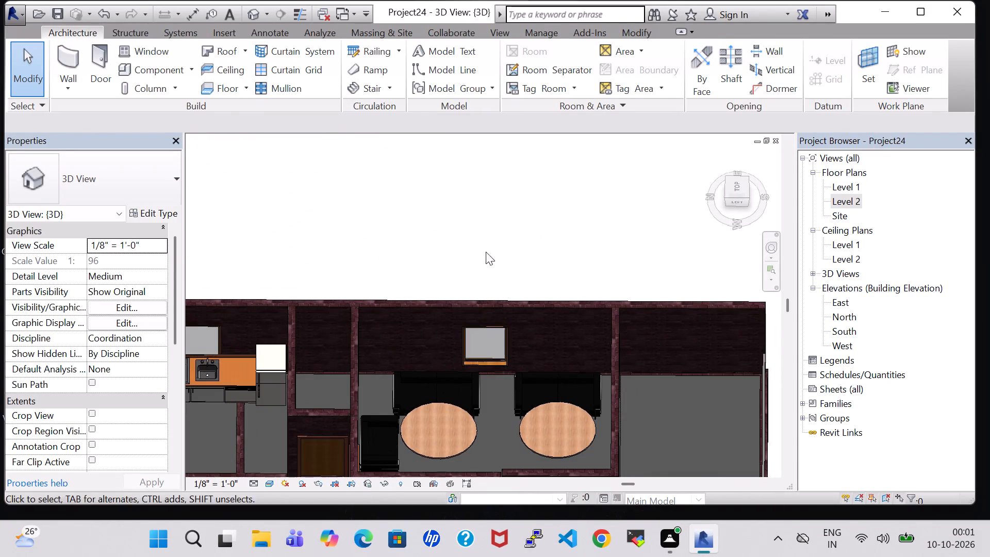
pyautogui.moveTo(299, 237); pyautogui.dragTo(451, 191, button='middle')
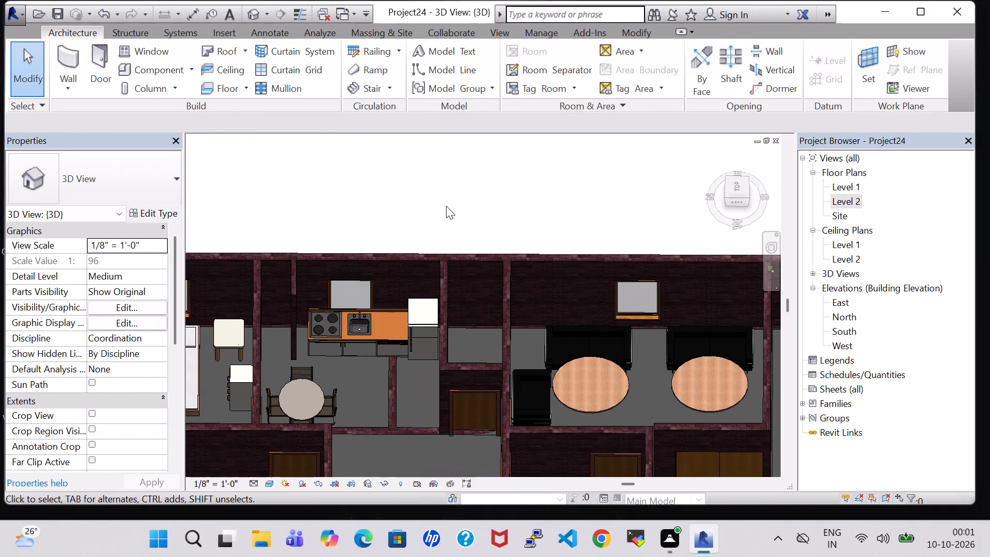
pyautogui.click(412, 211)
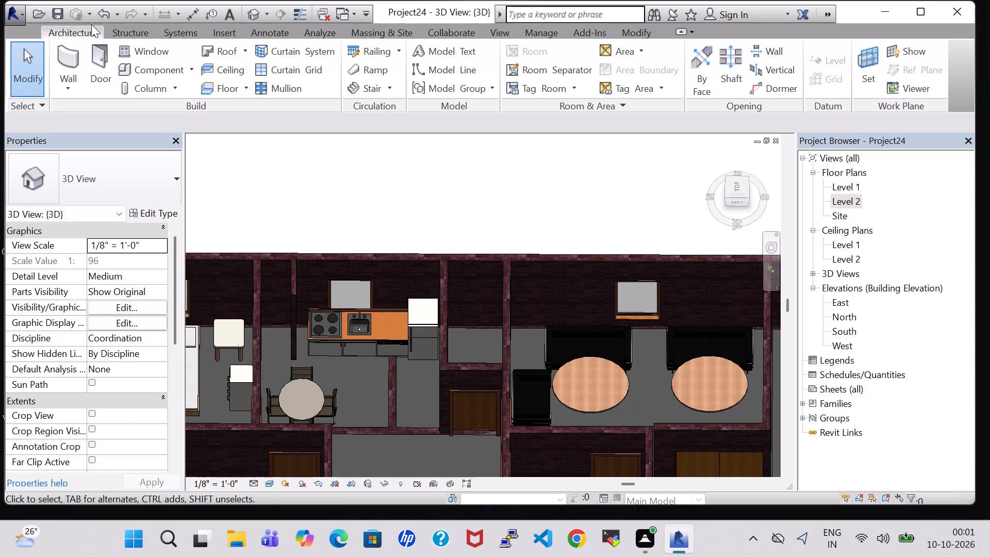
# Save the project.
pyautogui.click(62, 13)
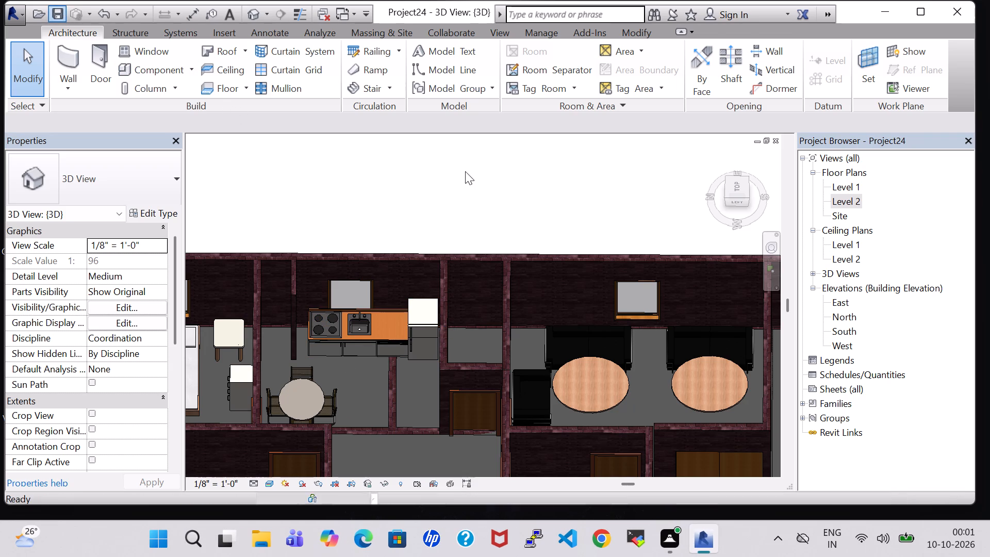
# Examine the whole Level 2 layout in 3D, from the bedrooms and kitchen to the balconies and front stair.
pyautogui.scroll(-2, 465, 171)
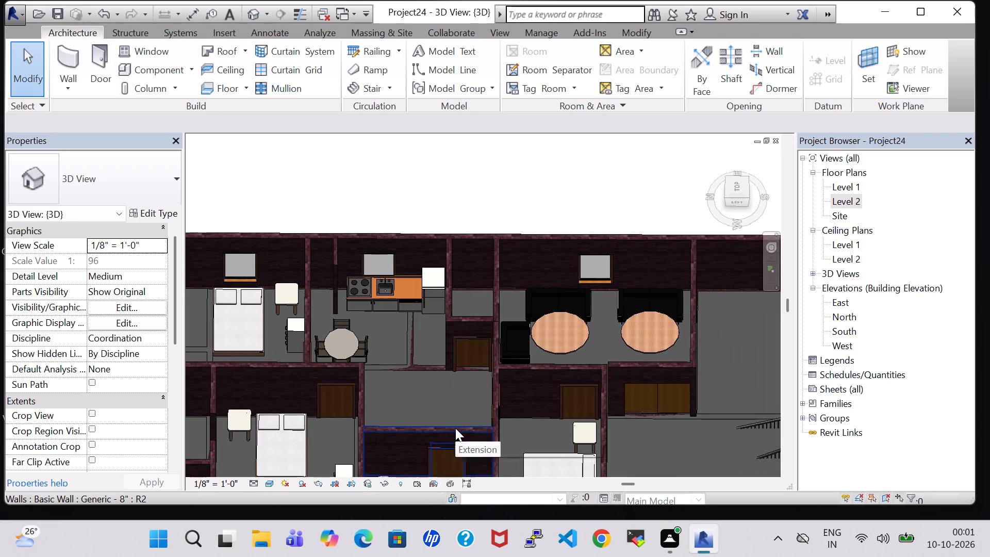
pyautogui.moveTo(516, 178); pyautogui.dragTo(475, 176, button='middle')
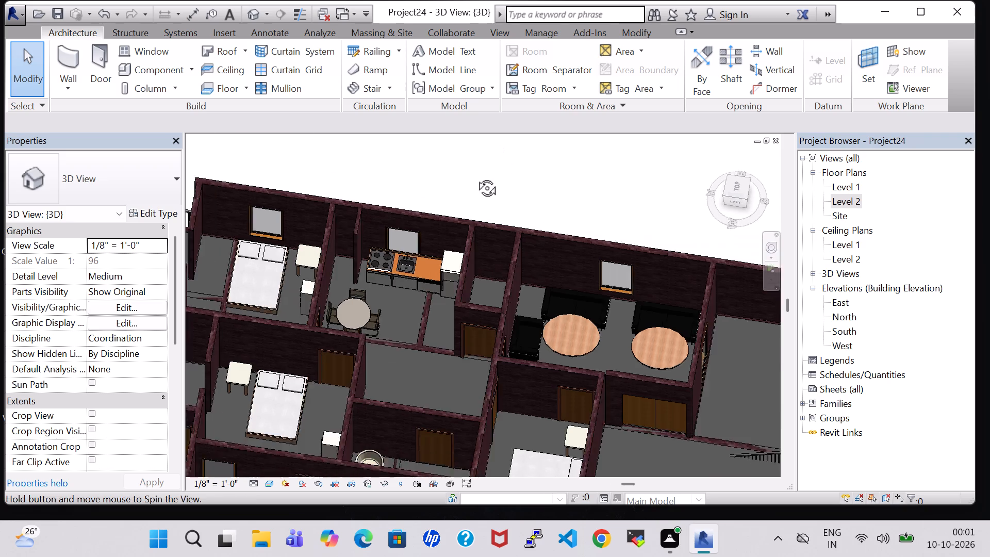
pyautogui.moveTo(475, 176); pyautogui.dragTo(400, 175, button='middle')
pyautogui.scroll(-3, 674, 214)
pyautogui.moveTo(676, 230); pyautogui.dragTo(600, 208, button='middle')
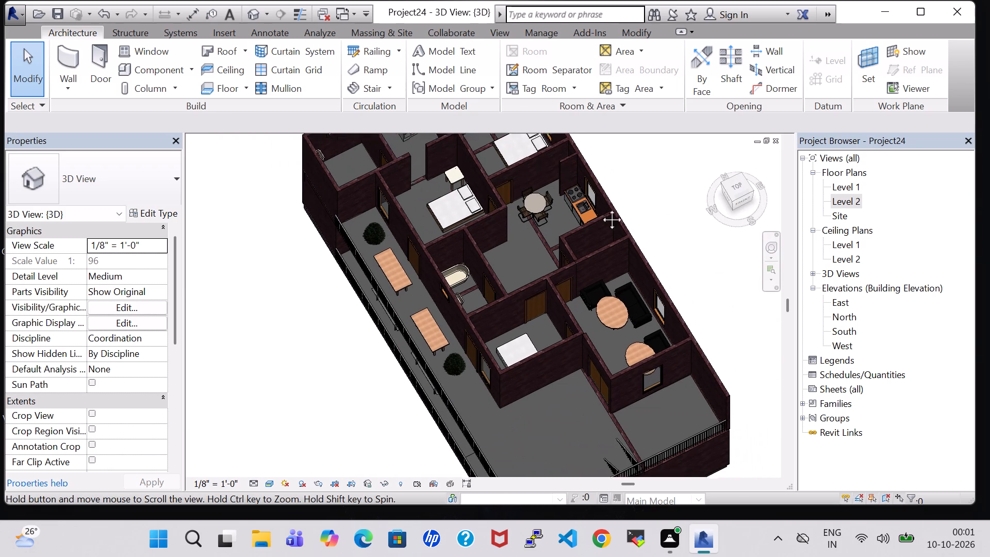
pyautogui.moveTo(600, 208); pyautogui.dragTo(592, 207, button='middle')
pyautogui.scroll(-3, 688, 312)
pyautogui.moveTo(694, 363); pyautogui.dragTo(679, 316, button='middle')
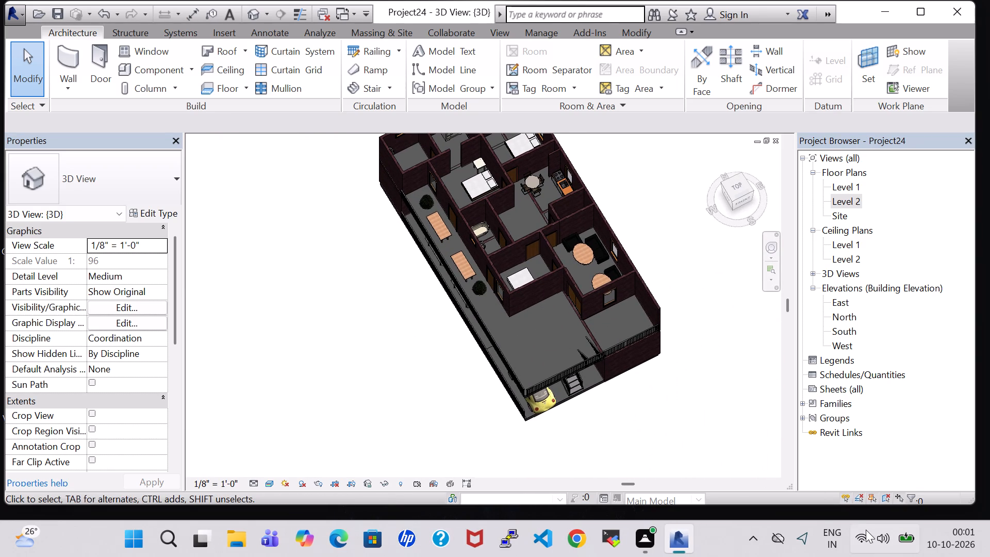
# Export the model as an IFC 2x3 file named PROJET24 in the work folder.
pyautogui.click(10, 15)
pyautogui.click(76, 253)
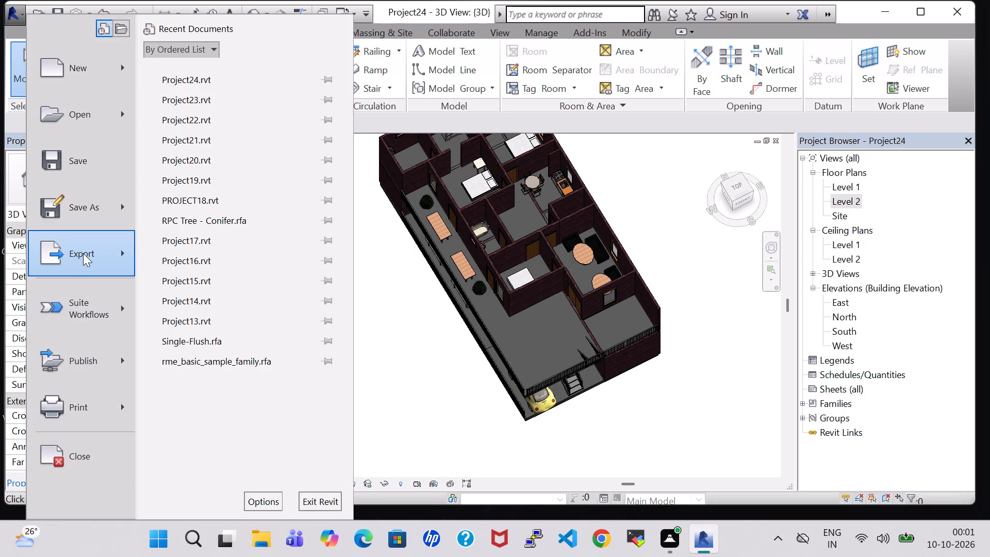
pyautogui.click(221, 385)
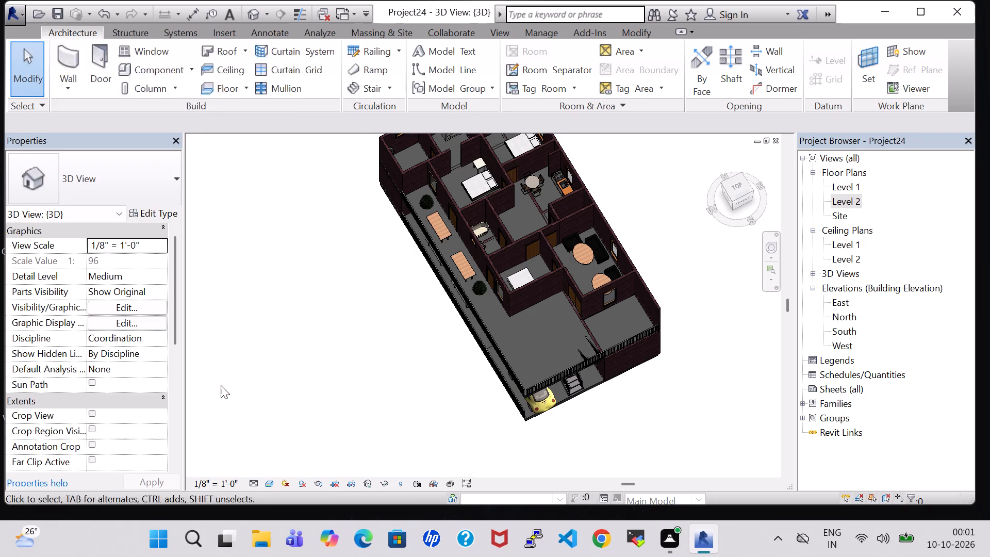
pyautogui.scroll(-1, 362, 358)
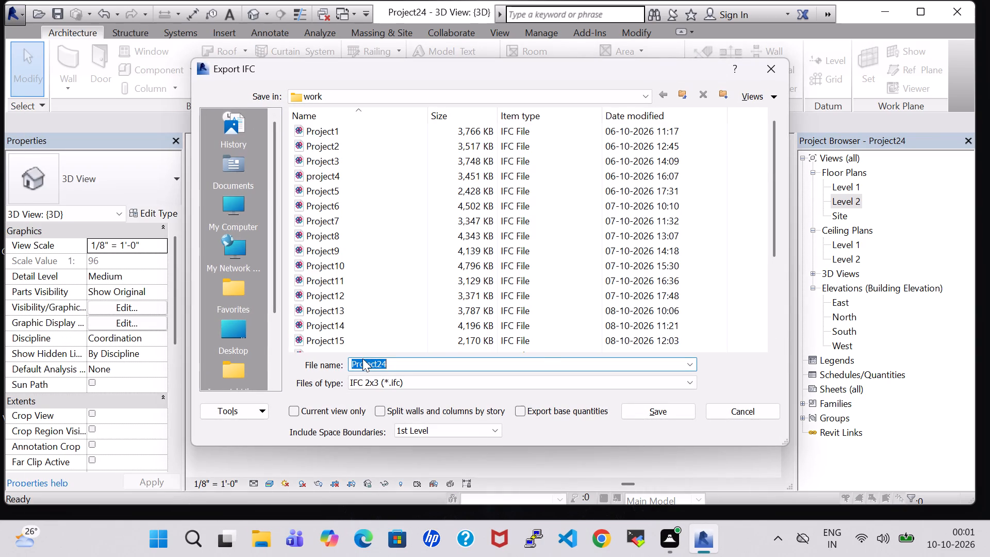
pyautogui.scroll(-6, 362, 358)
pyautogui.scroll(-9, 466, 353)
pyautogui.scroll(-2, 393, 217)
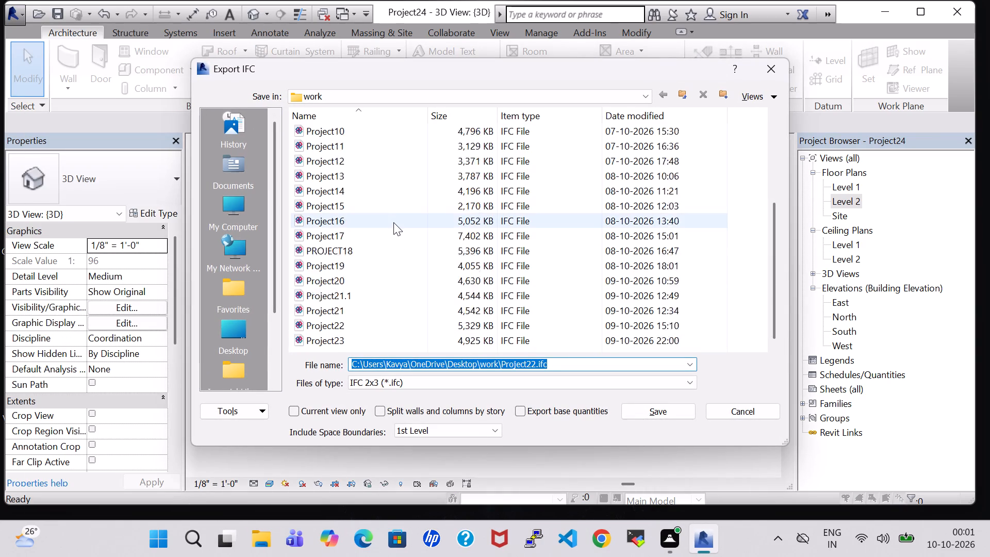
pyautogui.scroll(-5, 393, 222)
pyautogui.click(567, 359)
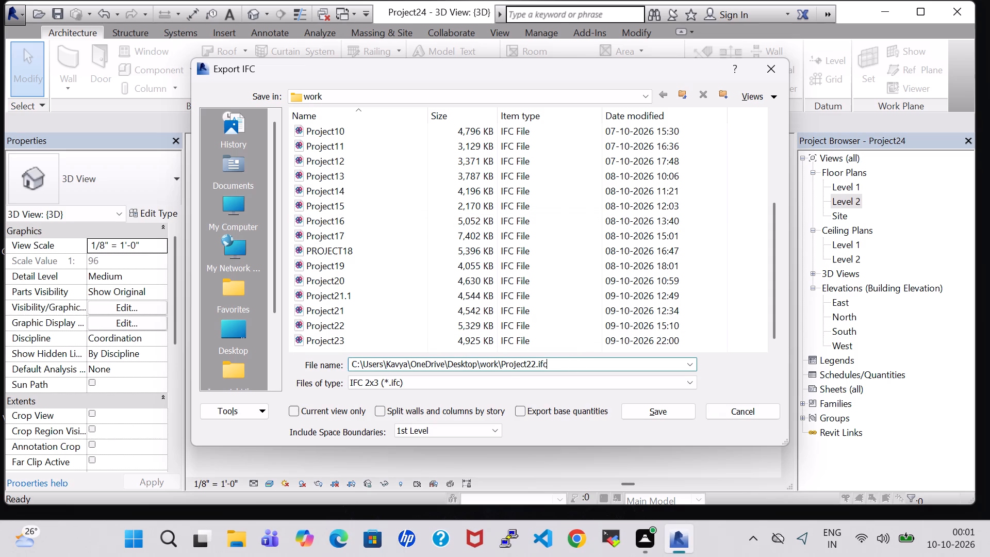
pyautogui.press('BackSpace')
pyautogui.press('BackSpace')
pyautogui.press('BackSpace')
pyautogui.press('BackSpace')
pyautogui.press('BackSpace')
pyautogui.press('BackSpace')
pyautogui.press('BackSpace')
pyautogui.press('BackSpace')
pyautogui.press('BackSpace')
pyautogui.press('BackSpace')
pyautogui.press('BackSpace')
pyautogui.press('BackSpace')
pyautogui.press('BackSpace')
pyautogui.press('BackSpace')
pyautogui.press('BackSpace')
pyautogui.press('BackSpace')
pyautogui.press('BackSpace')
pyautogui.press('BackSpace')
pyautogui.press('BackSpace')
pyautogui.press('BackSpace')
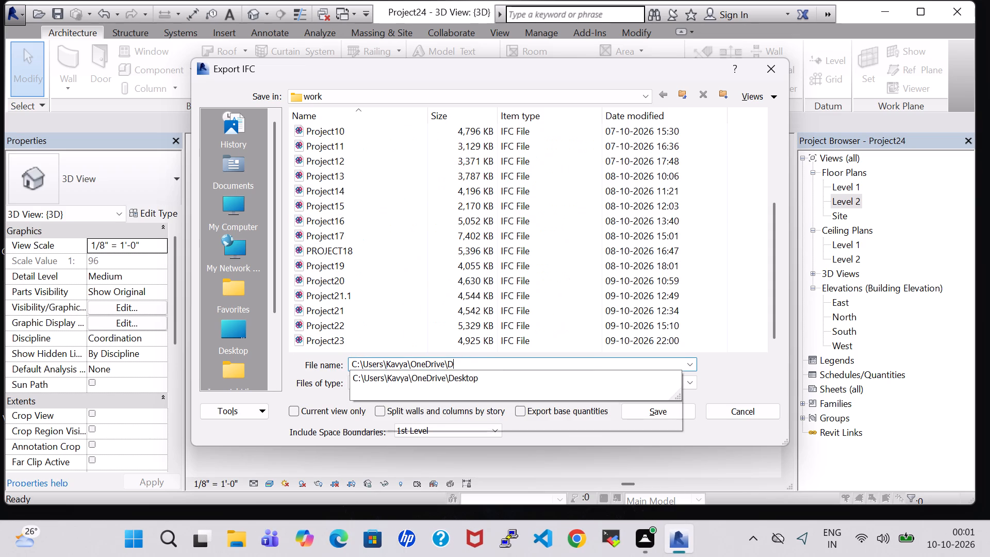
pyautogui.write('PROJET')
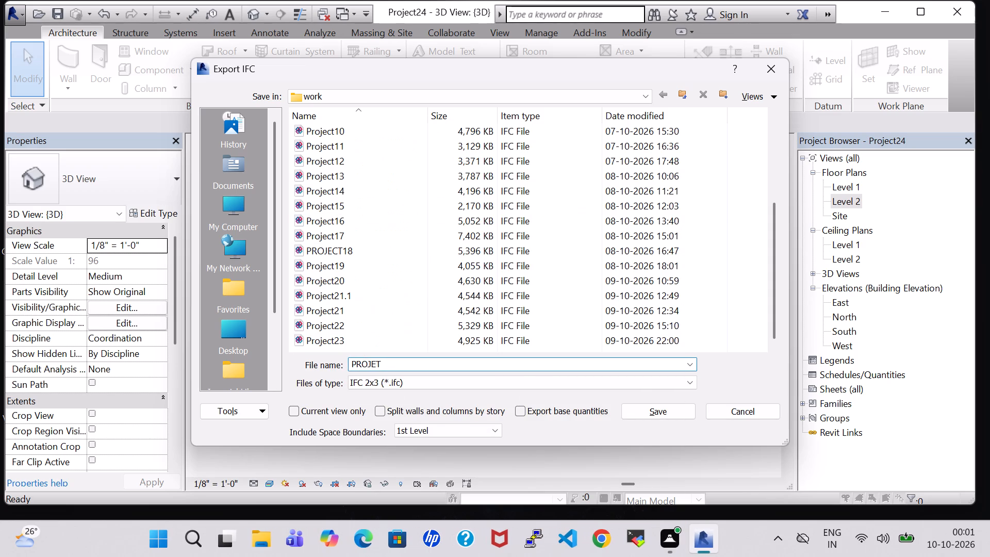
pyautogui.write('24')
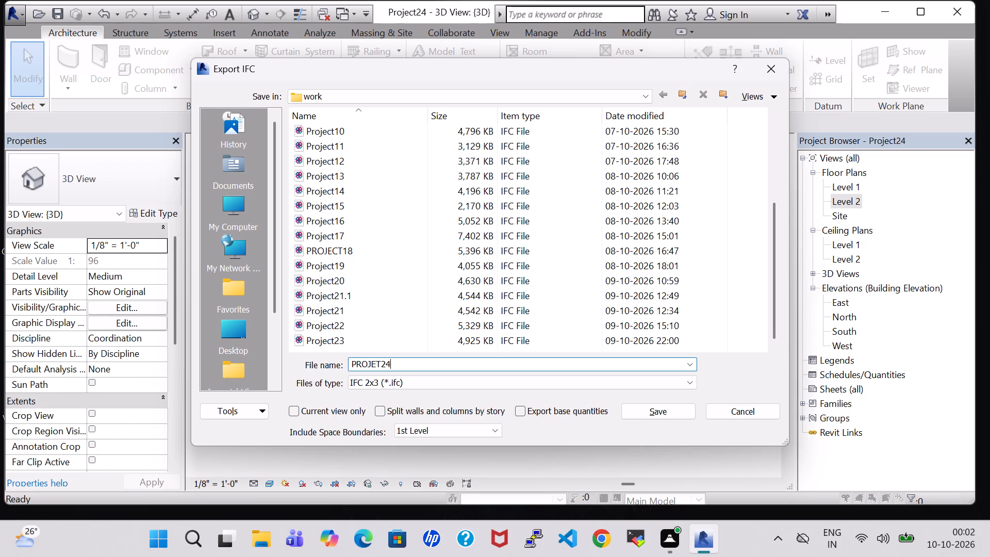
pyautogui.click(651, 414)
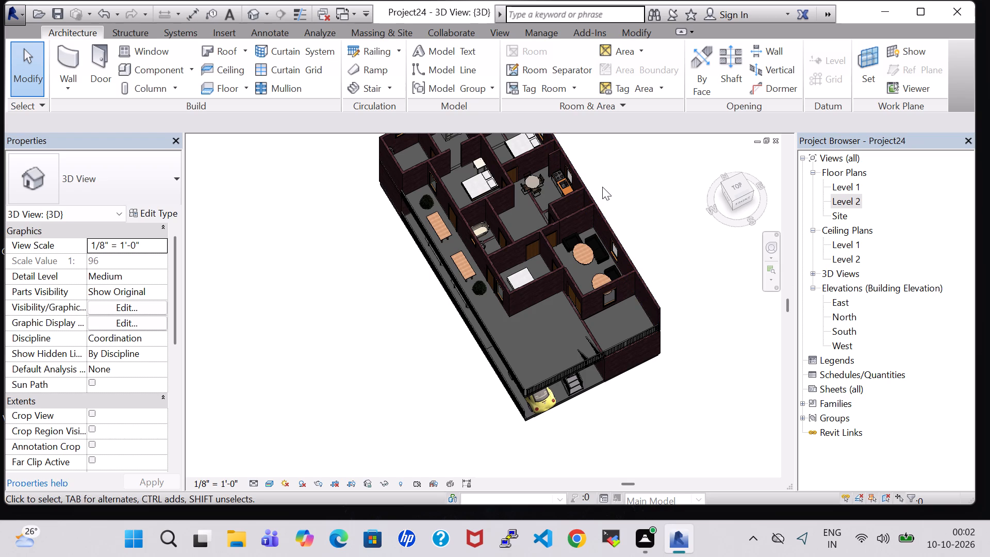
# Examine the house's exterior in 3D, including both balcony levels, the front stair and the car.
pyautogui.moveTo(643, 188); pyautogui.dragTo(609, 305, button='middle')
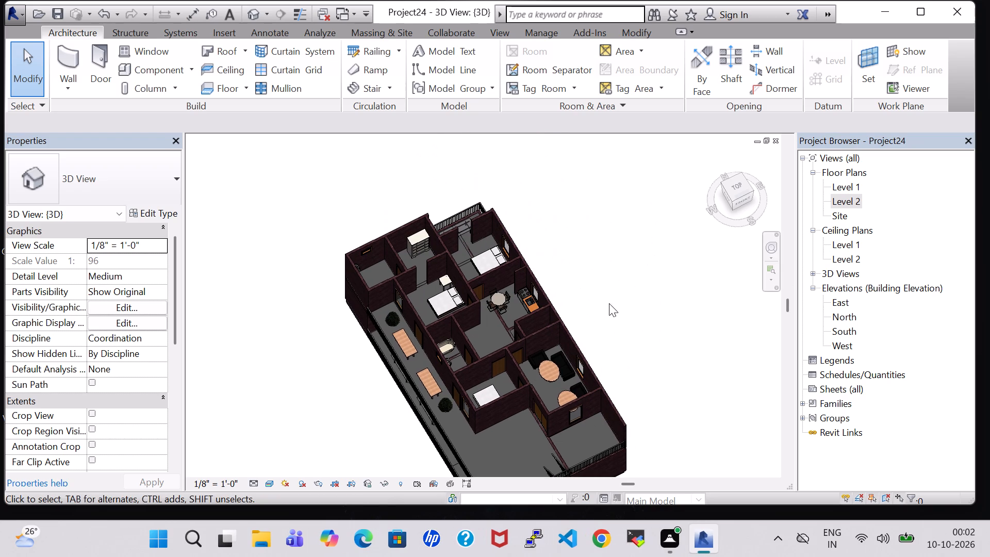
pyautogui.keyDown('shift'); pyautogui.moveTo(624, 316); pyautogui.dragTo(623, 243, button='middle'); pyautogui.keyUp('shift')
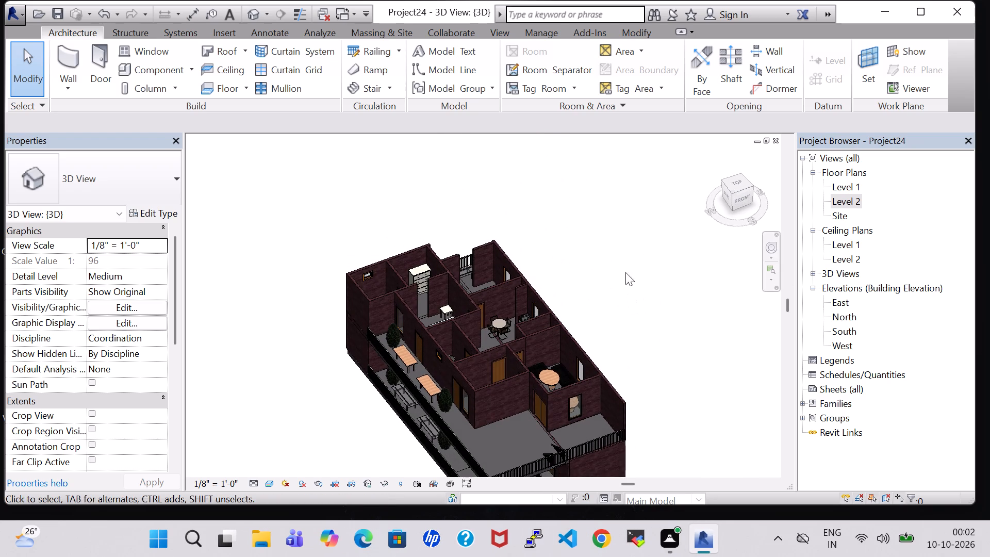
pyautogui.moveTo(646, 387); pyautogui.dragTo(647, 329, button='middle')
pyautogui.scroll(1, 647, 329)
pyautogui.moveTo(656, 338); pyautogui.dragTo(671, 312, button='middle')
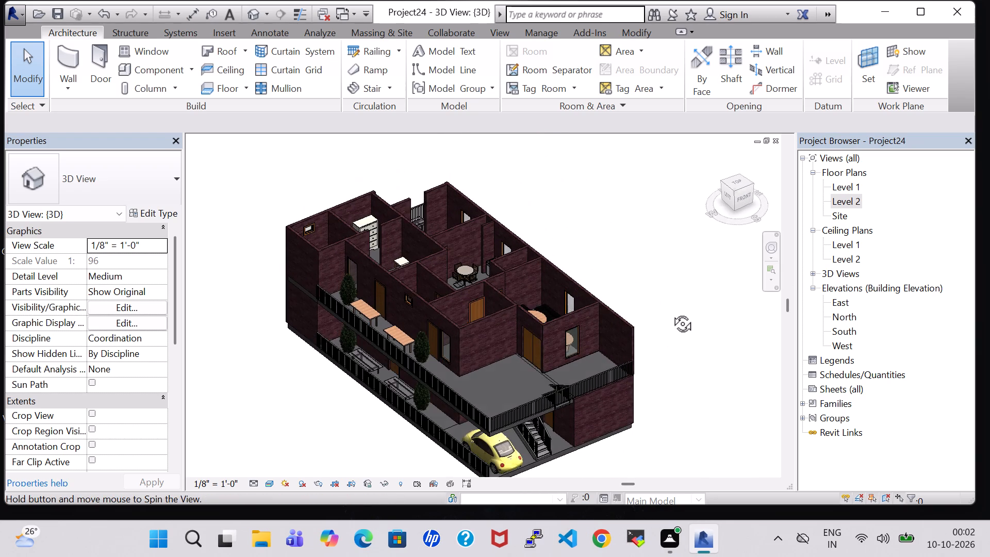
pyautogui.moveTo(671, 312); pyautogui.dragTo(677, 257, button='middle')
pyautogui.keyDown('shift'); pyautogui.scroll(1, 671, 278); pyautogui.keyUp('shift')
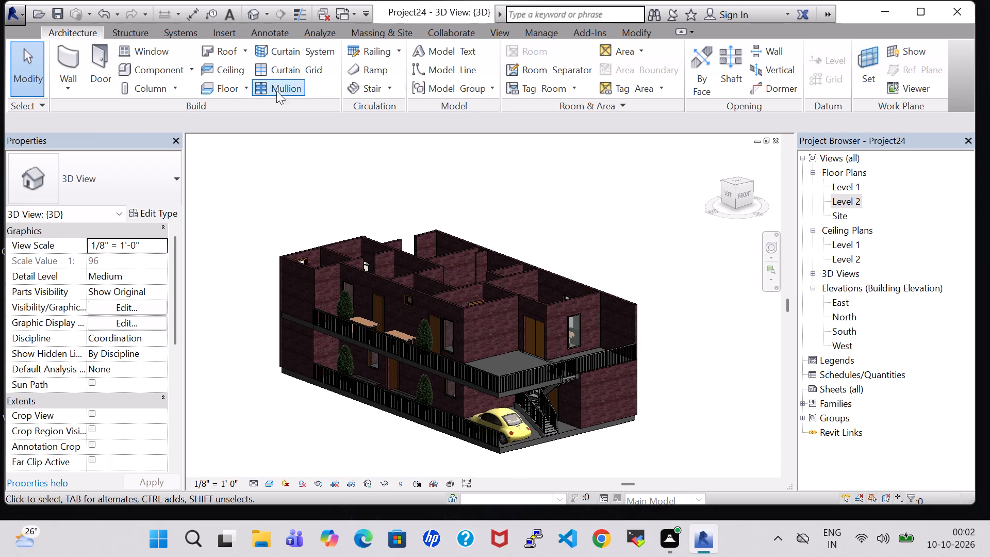
# Save the project with the 3D view showing the whole two-storey house from the front corner.
pyautogui.click(59, 18)
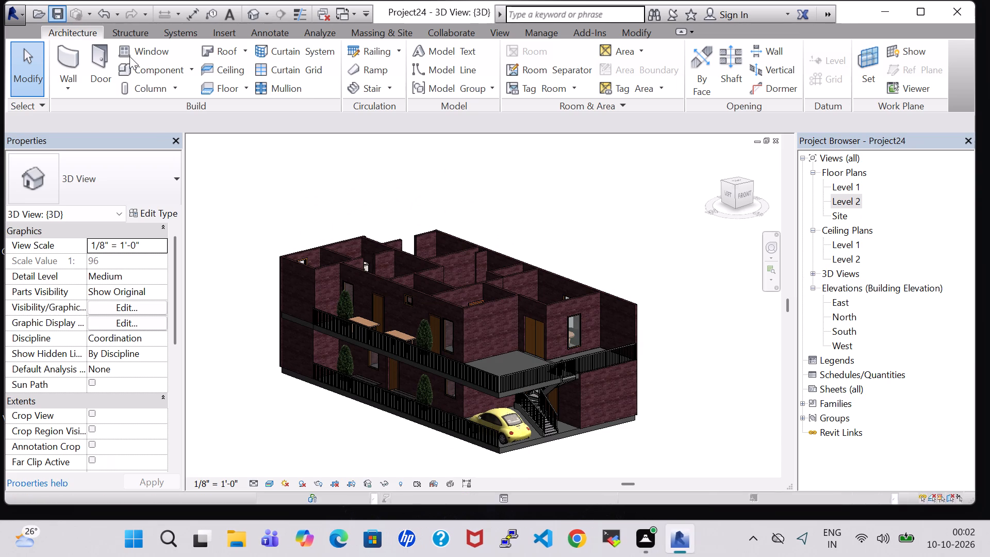